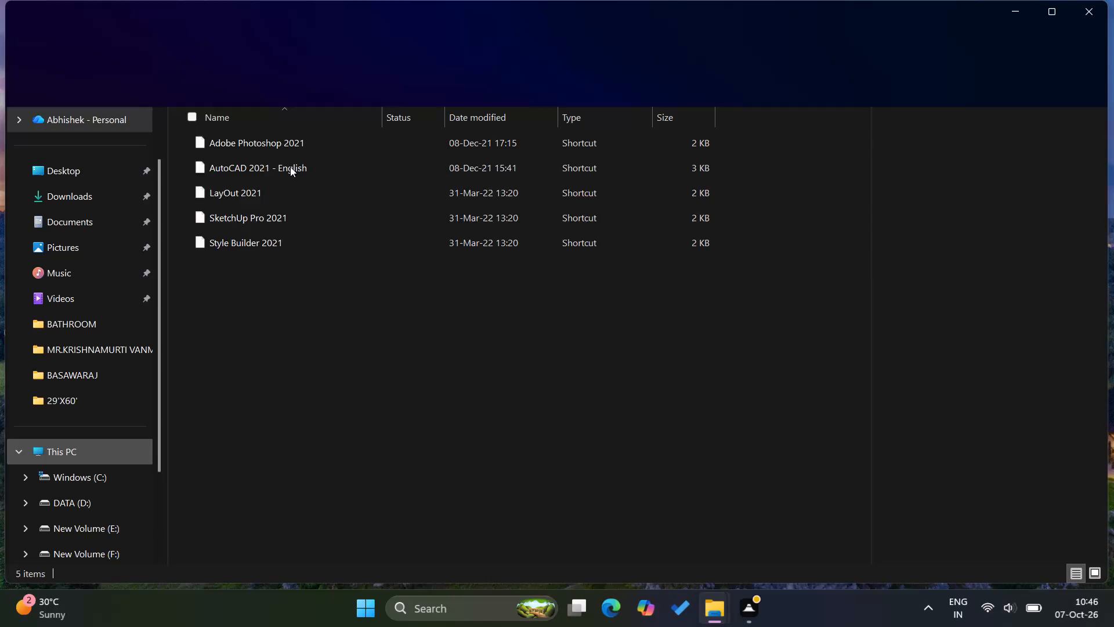
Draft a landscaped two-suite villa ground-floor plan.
Launch AutoCAD 2021 - English from the SOFTWARE folder and close the folder window.
{"action": "left_click", "coordinate": [304, 170]}
{"action": "left_click", "coordinate": [304, 170]}
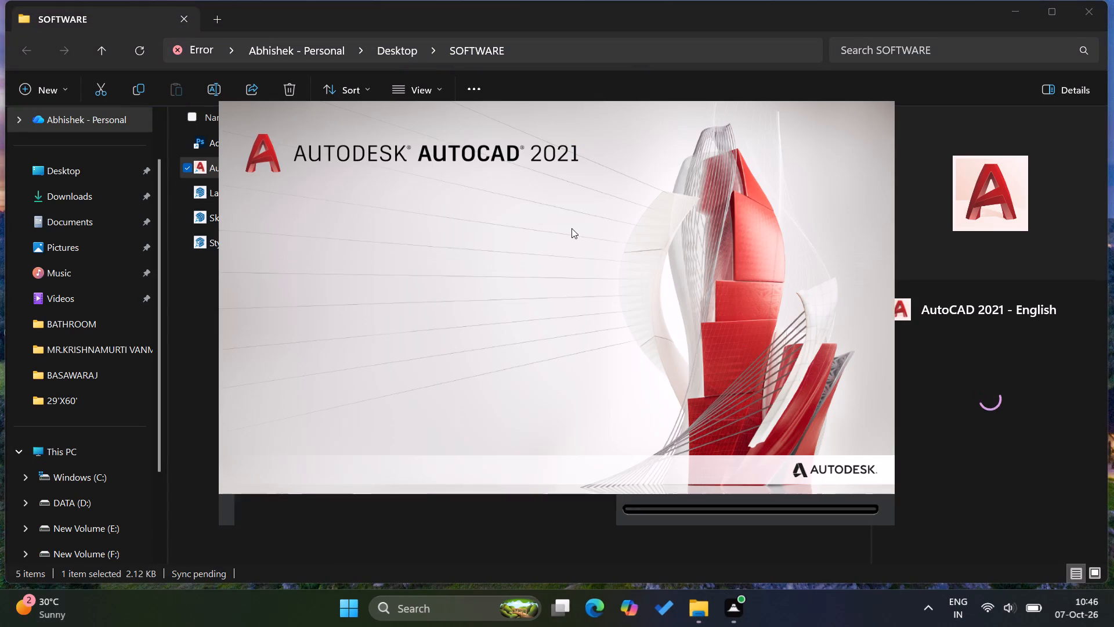
{"action": "left_click", "coordinate": [1079, 12]}
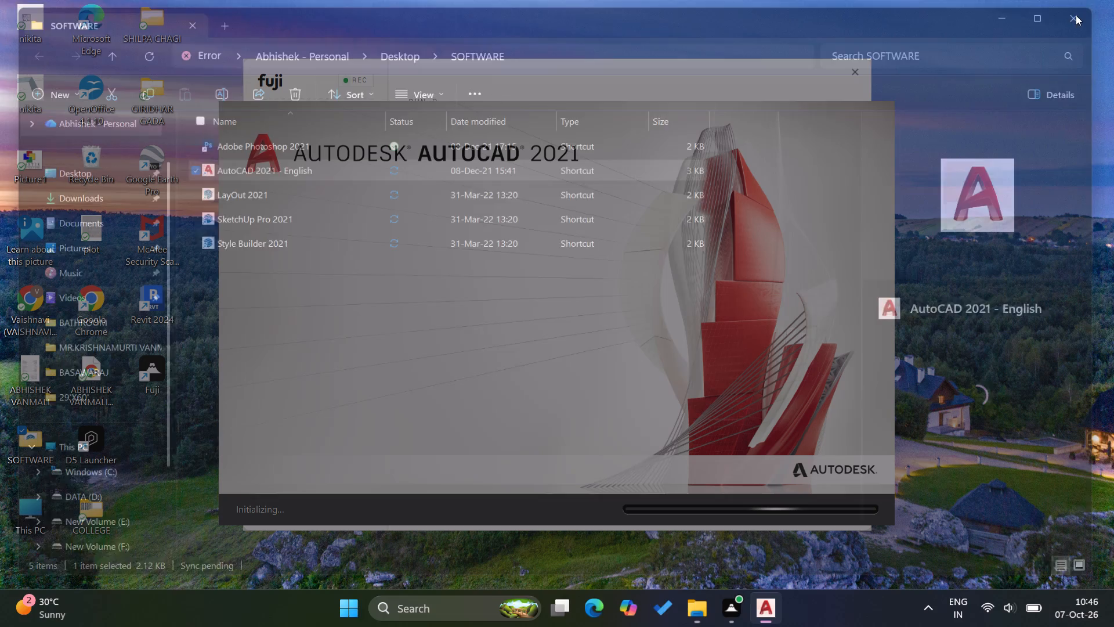
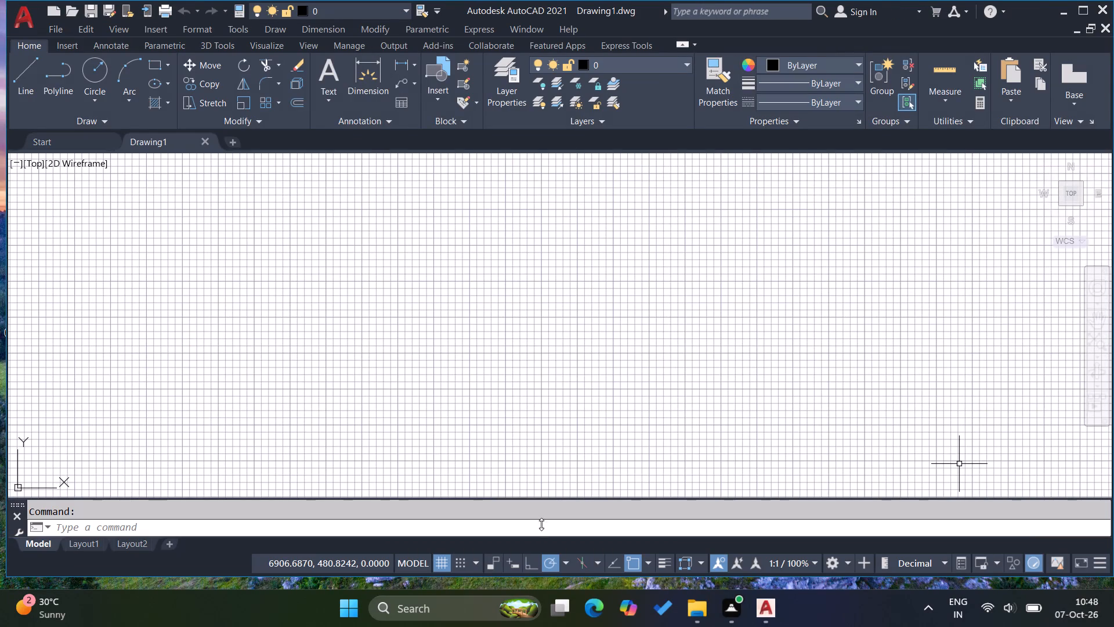
Turn off the drawing grid and maximize the application window.
{"action": "left_click", "coordinate": [442, 563]}
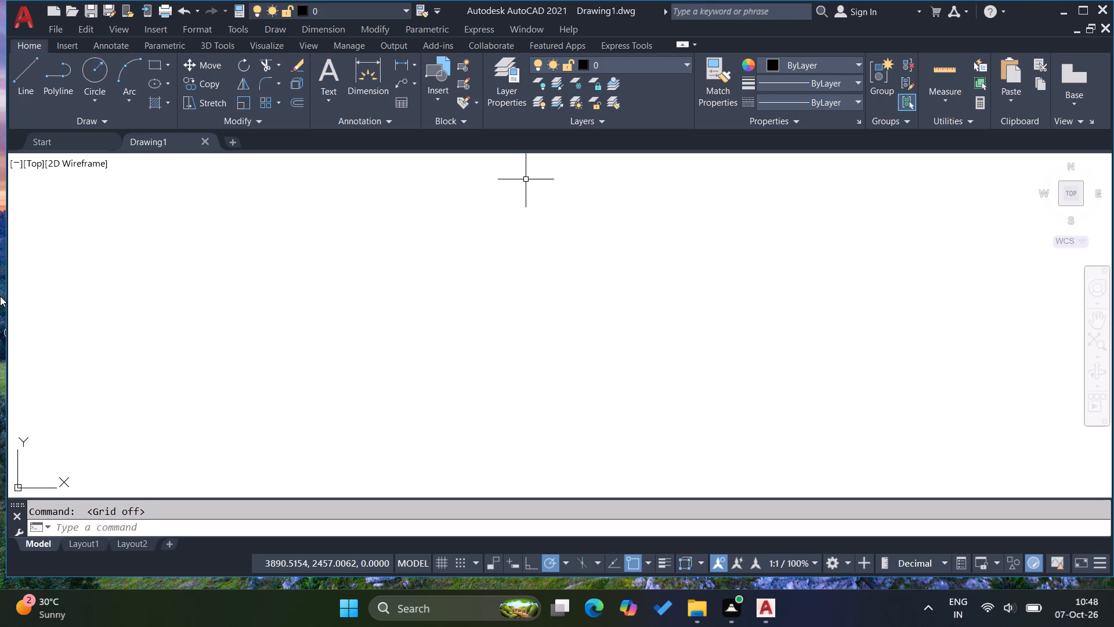
{"action": "left_click", "coordinate": [1083, 12]}
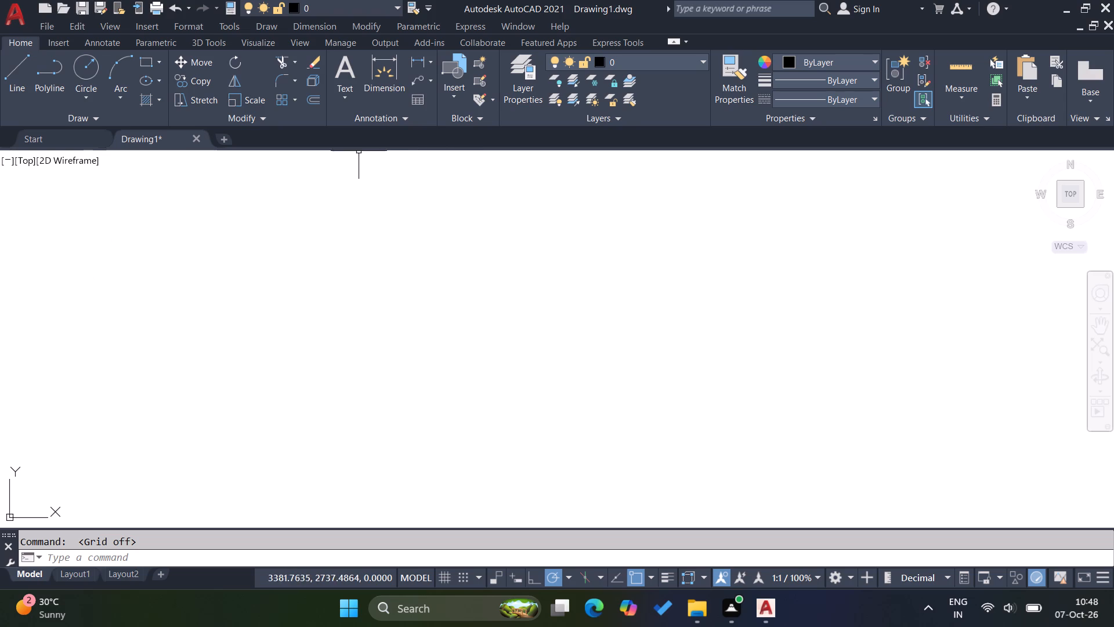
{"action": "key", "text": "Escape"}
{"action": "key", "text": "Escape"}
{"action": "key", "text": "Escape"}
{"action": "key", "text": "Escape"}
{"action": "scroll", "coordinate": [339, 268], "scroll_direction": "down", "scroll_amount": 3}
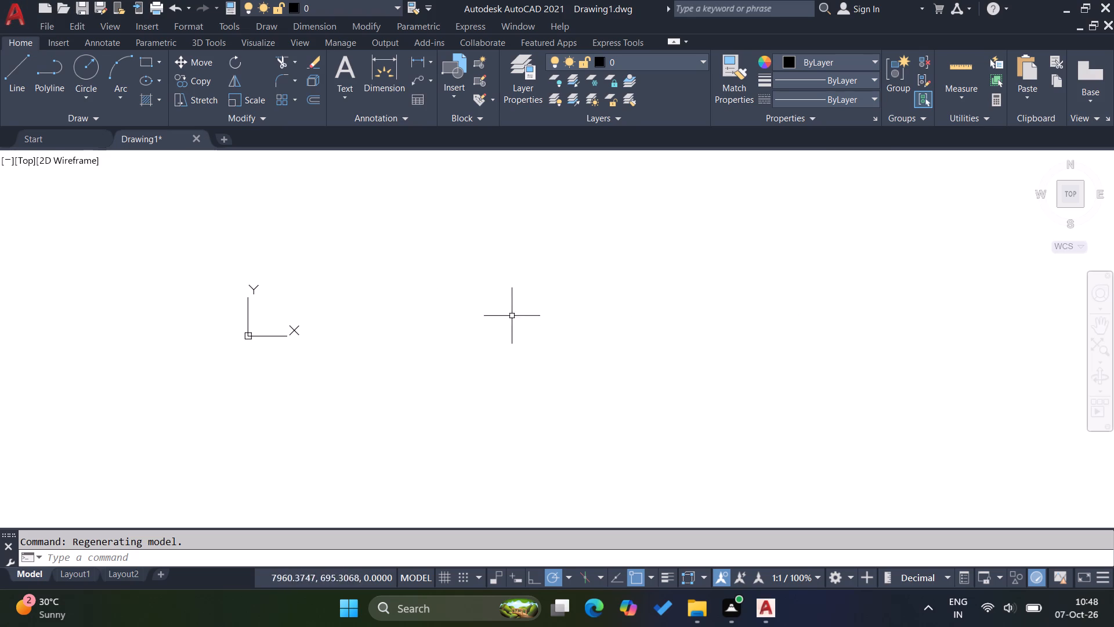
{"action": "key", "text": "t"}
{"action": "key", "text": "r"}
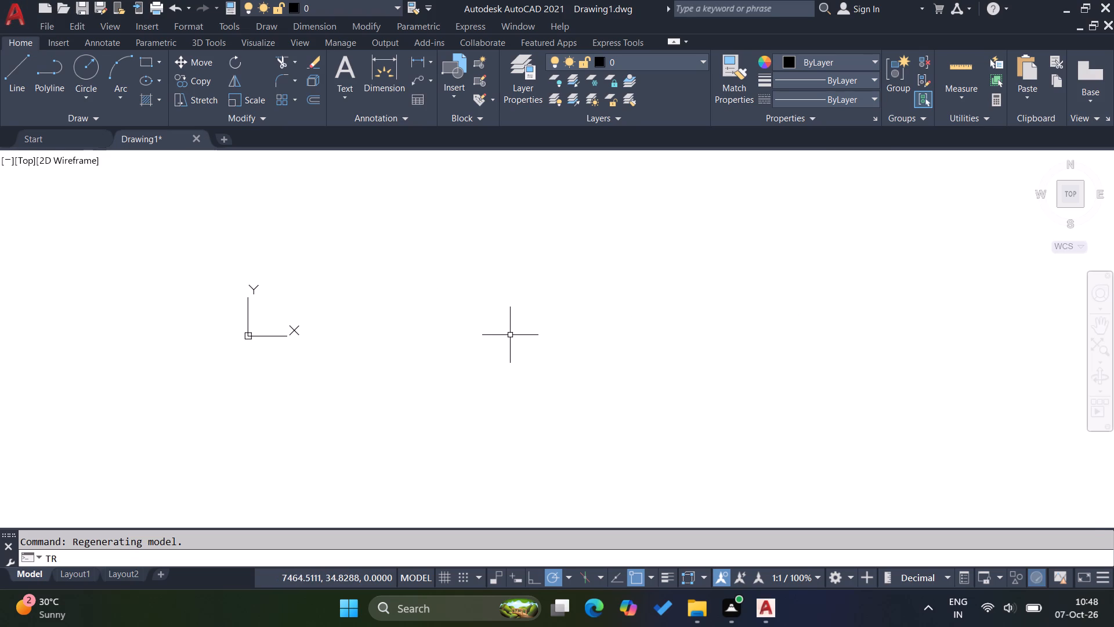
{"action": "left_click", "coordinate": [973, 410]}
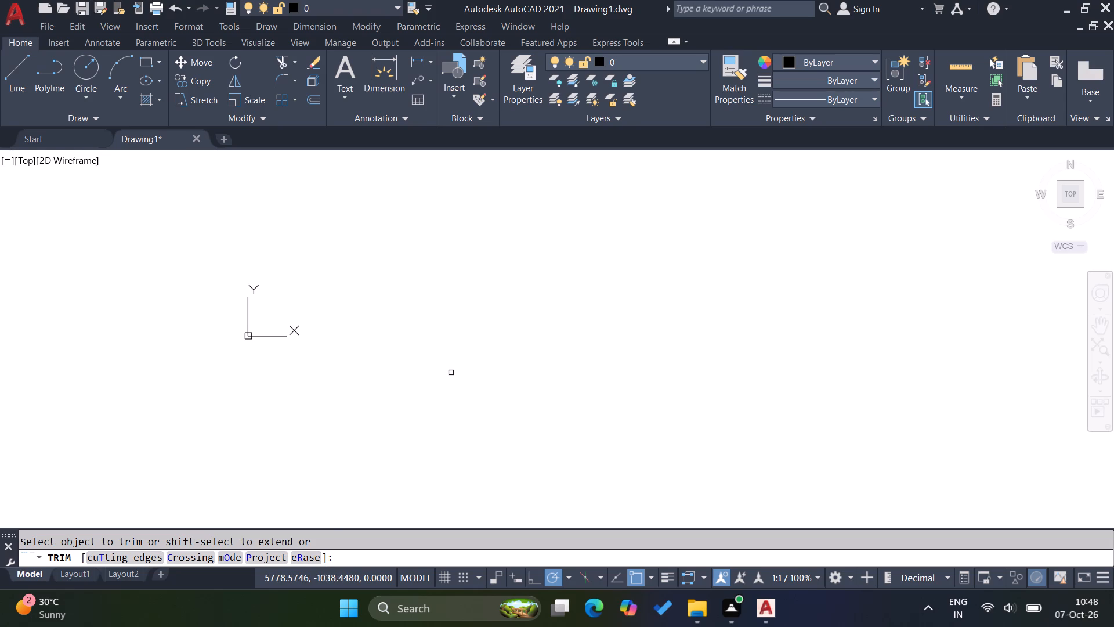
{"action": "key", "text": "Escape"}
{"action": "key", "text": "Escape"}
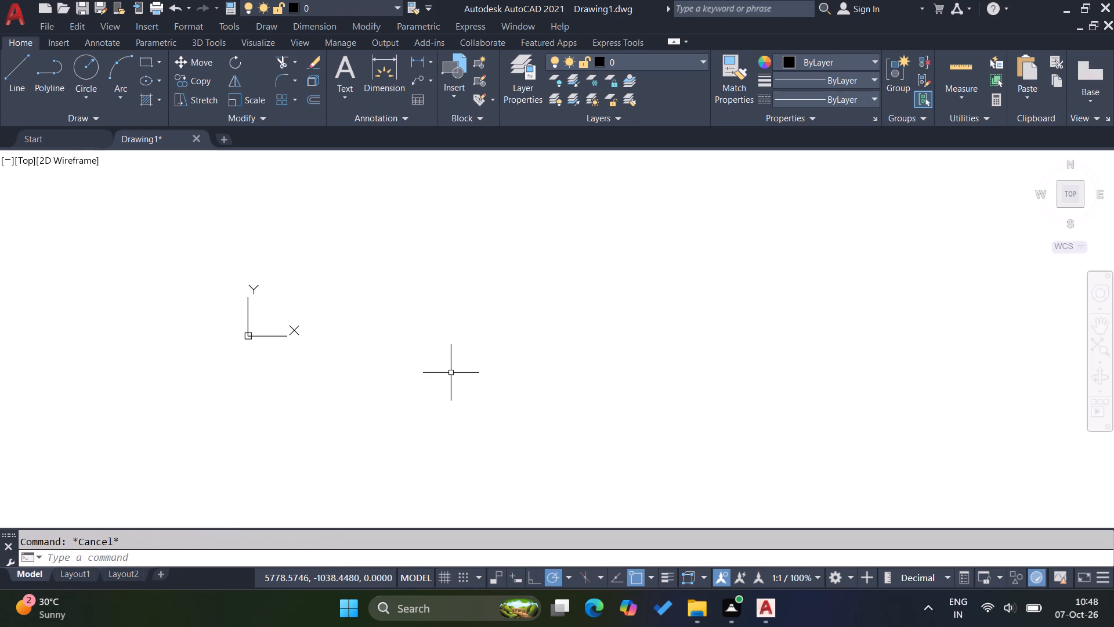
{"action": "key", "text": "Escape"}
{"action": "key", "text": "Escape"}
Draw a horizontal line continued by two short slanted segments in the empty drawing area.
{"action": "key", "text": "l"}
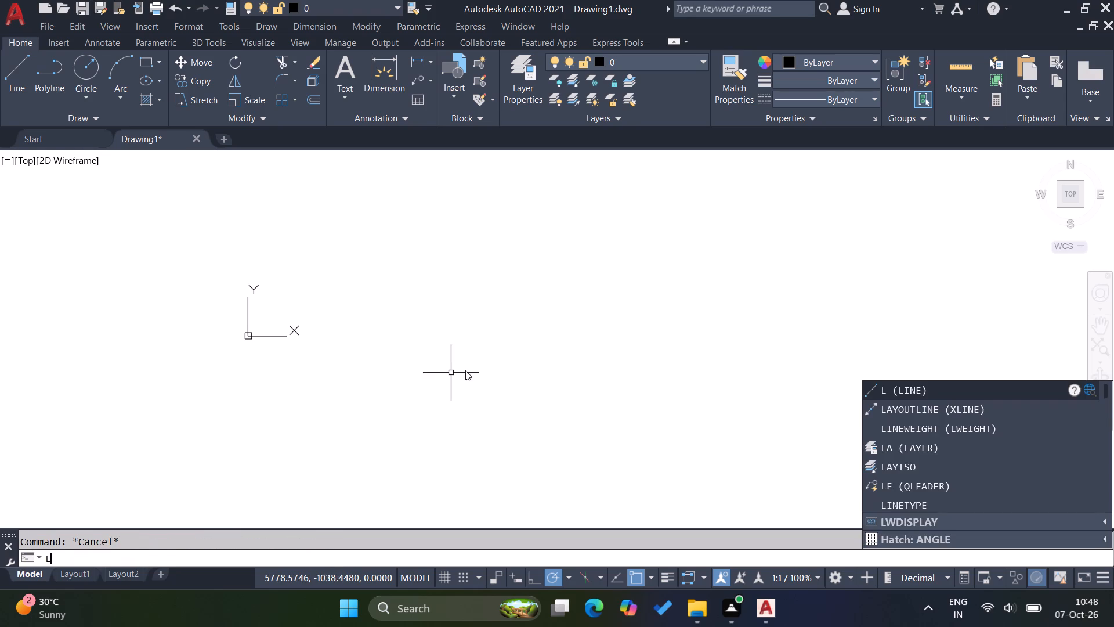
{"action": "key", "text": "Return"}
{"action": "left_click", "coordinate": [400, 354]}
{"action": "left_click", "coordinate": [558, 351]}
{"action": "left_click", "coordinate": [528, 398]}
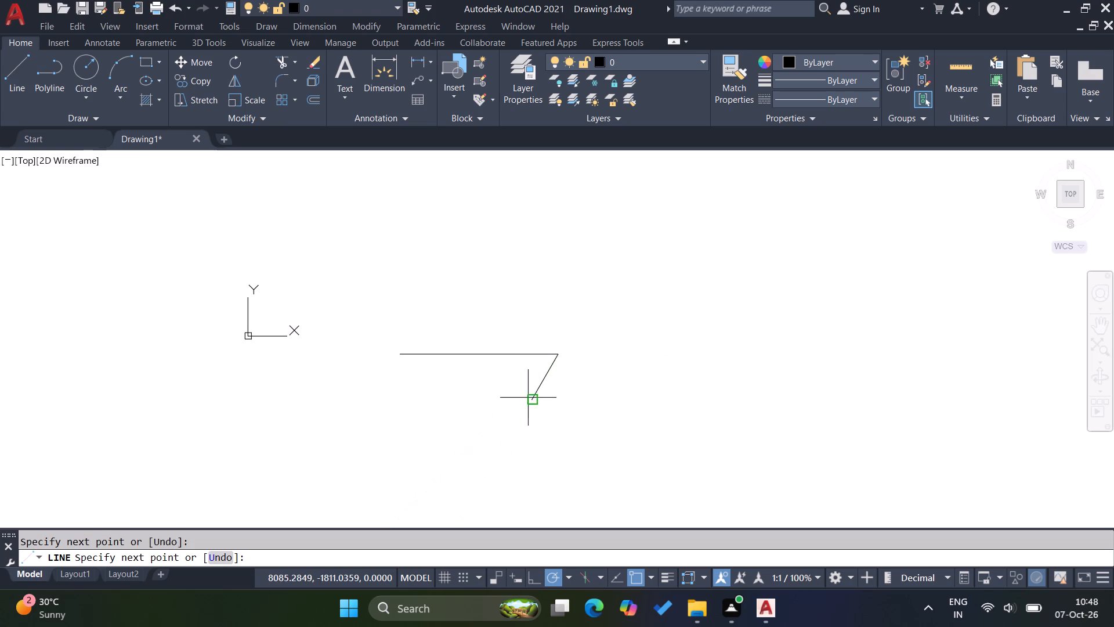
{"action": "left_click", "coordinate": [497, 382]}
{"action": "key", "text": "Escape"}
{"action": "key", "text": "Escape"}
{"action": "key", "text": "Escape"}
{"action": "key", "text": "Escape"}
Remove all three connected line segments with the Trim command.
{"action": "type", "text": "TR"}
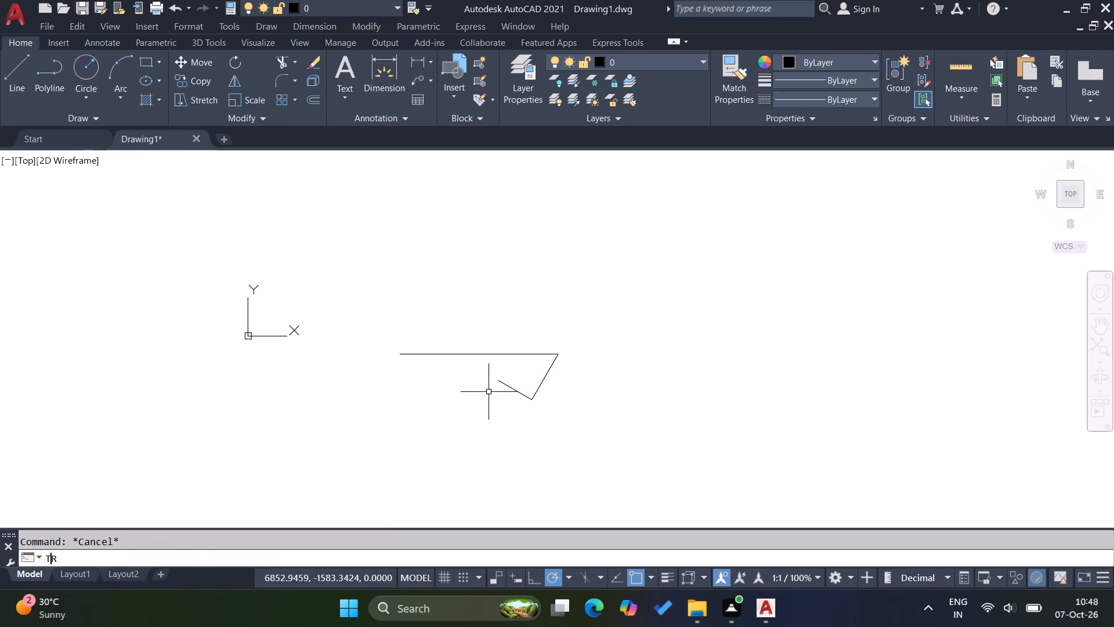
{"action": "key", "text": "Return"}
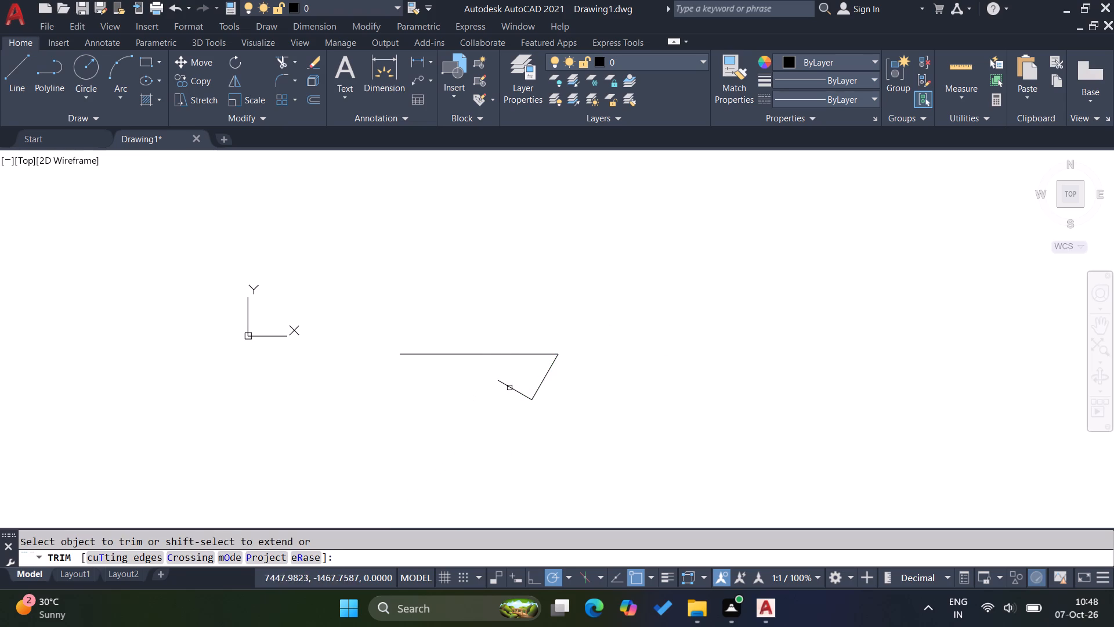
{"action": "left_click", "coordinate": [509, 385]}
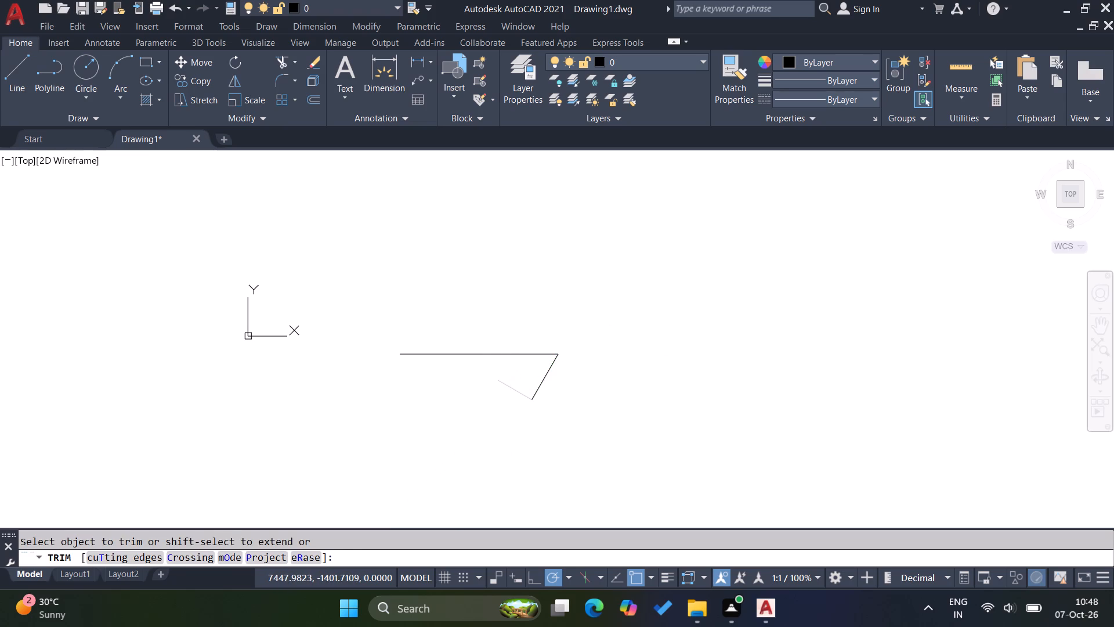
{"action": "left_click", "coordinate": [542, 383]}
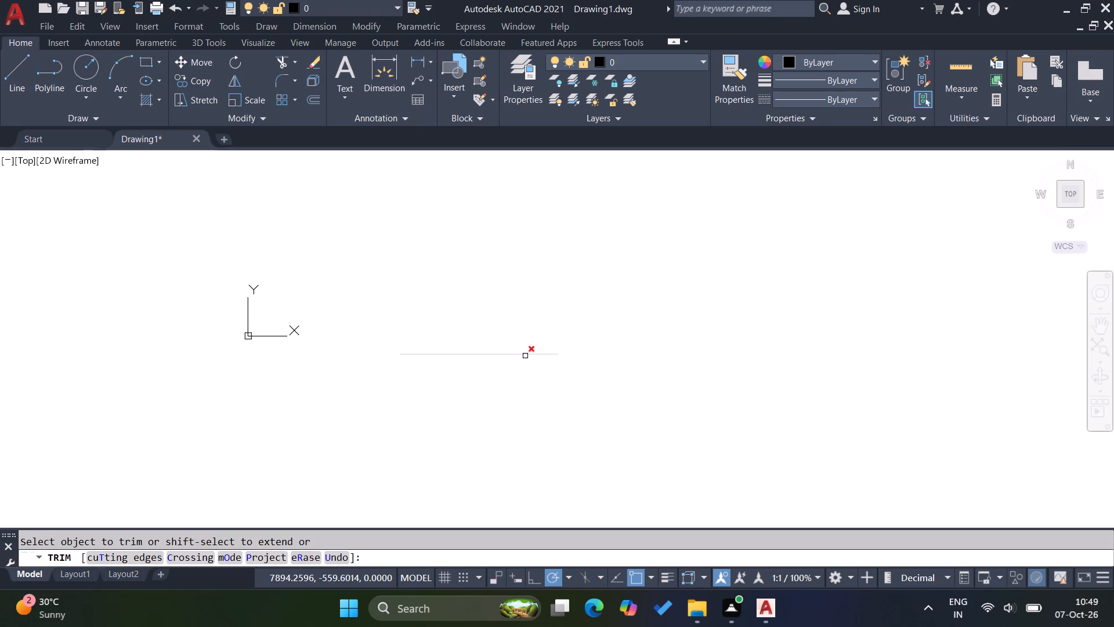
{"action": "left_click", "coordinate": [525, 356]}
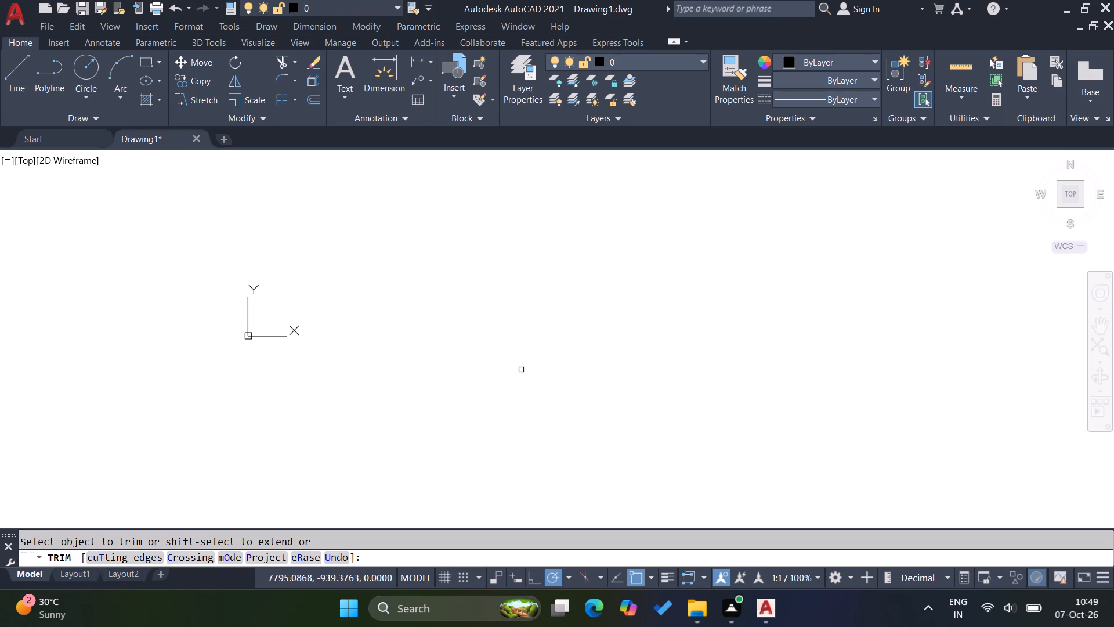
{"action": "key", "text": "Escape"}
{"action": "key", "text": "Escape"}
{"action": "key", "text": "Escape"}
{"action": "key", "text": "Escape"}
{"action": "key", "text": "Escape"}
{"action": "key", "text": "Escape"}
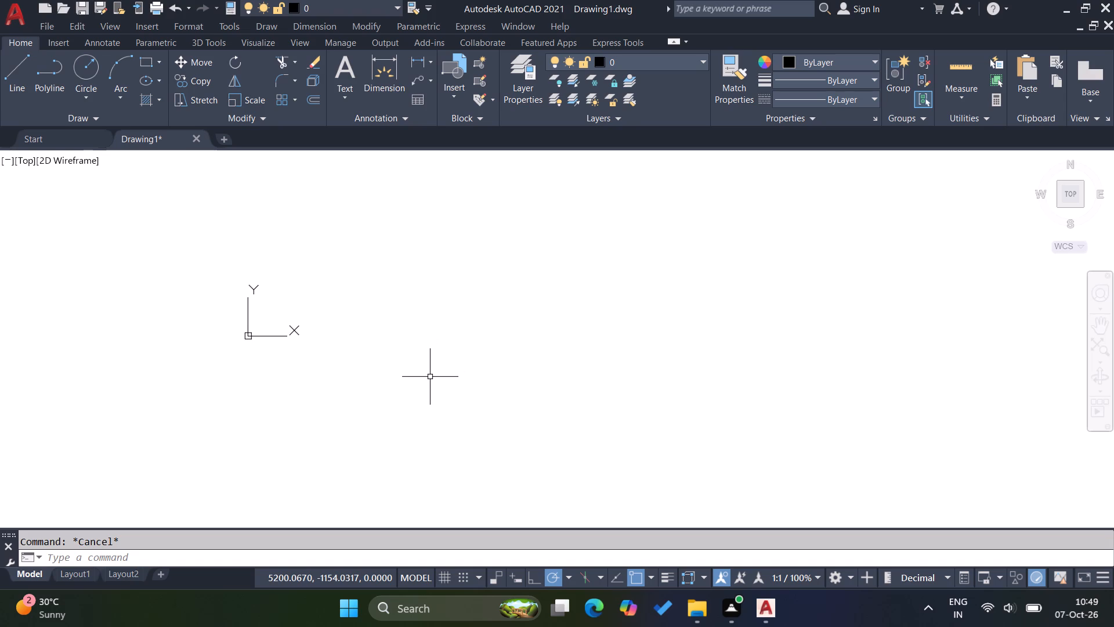
Turn on command log recording with the LOGFILEON command.
{"action": "key", "text": "Escape"}
{"action": "key", "text": "Escape"}
{"action": "key", "text": "Escape"}
{"action": "scroll", "coordinate": [314, 342], "scroll_direction": "down", "scroll_amount": 3}
{"action": "key", "text": "Escape"}
{"action": "key", "text": "l"}
{"action": "key", "text": "o"}
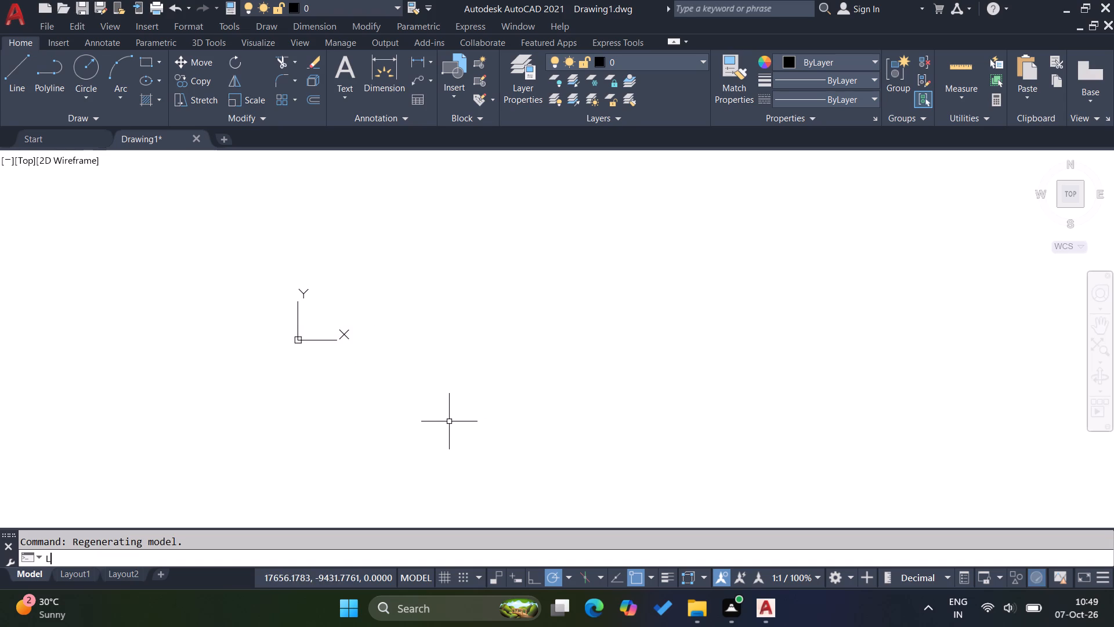
{"action": "key", "text": "g"}
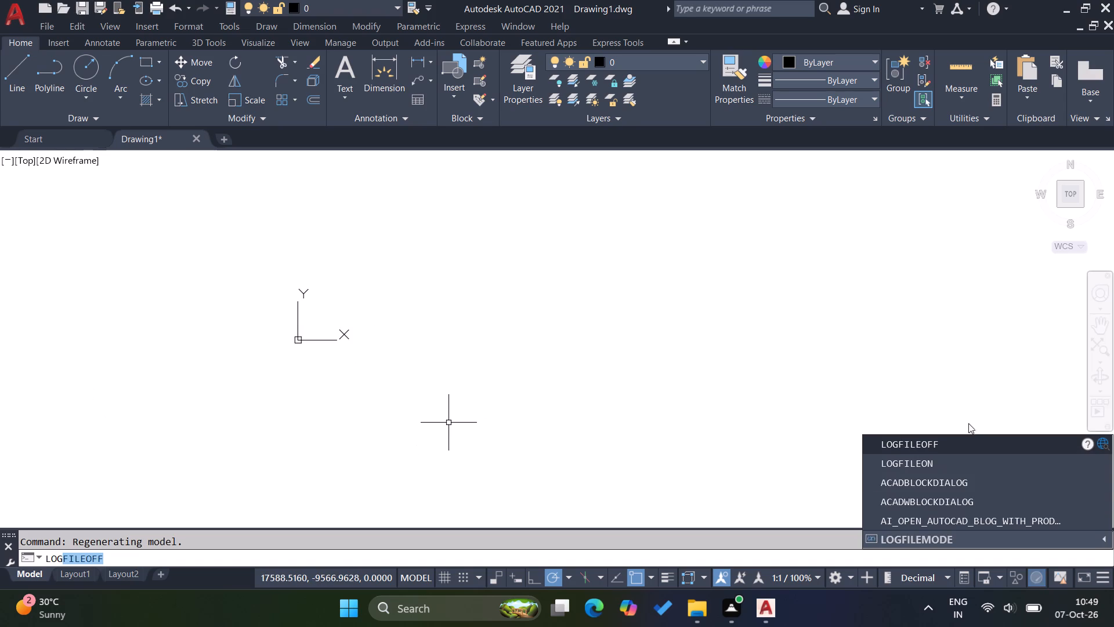
{"action": "left_click", "coordinate": [993, 462]}
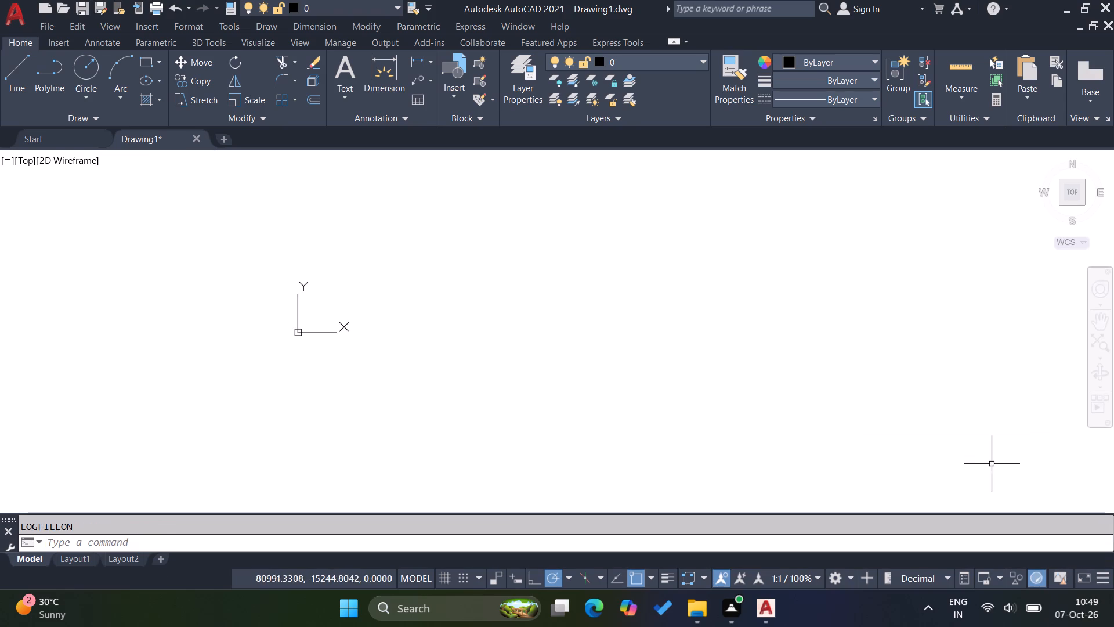
Configure the drawing units to Architectural length with 0'-0" precision and an insertion scale of Inches.
{"action": "scroll", "coordinate": [372, 327], "scroll_direction": "down", "scroll_amount": 2}
{"action": "scroll", "coordinate": [317, 379], "scroll_direction": "down", "scroll_amount": 2}
{"action": "scroll", "coordinate": [419, 332], "scroll_direction": "down", "scroll_amount": 3}
{"action": "scroll", "coordinate": [440, 251], "scroll_direction": "up", "scroll_amount": 2}
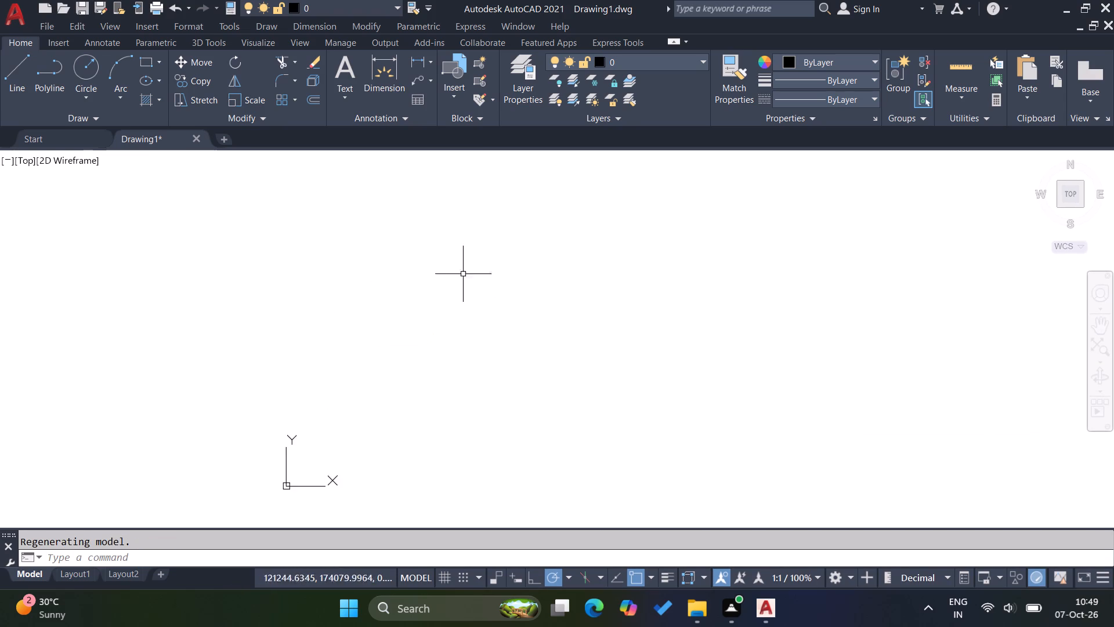
{"action": "scroll", "coordinate": [488, 287], "scroll_direction": "up", "scroll_amount": 1}
{"action": "type", "text": "UN"}
{"action": "key", "text": "Return"}
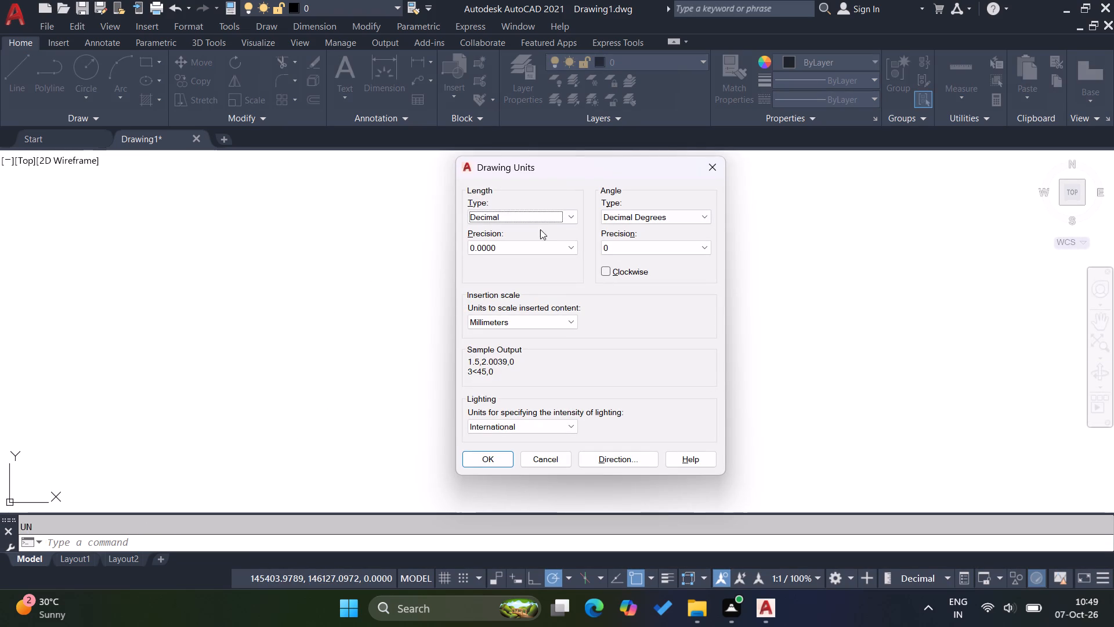
{"action": "left_click", "coordinate": [544, 218]}
{"action": "left_click", "coordinate": [537, 226]}
{"action": "left_click", "coordinate": [526, 248]}
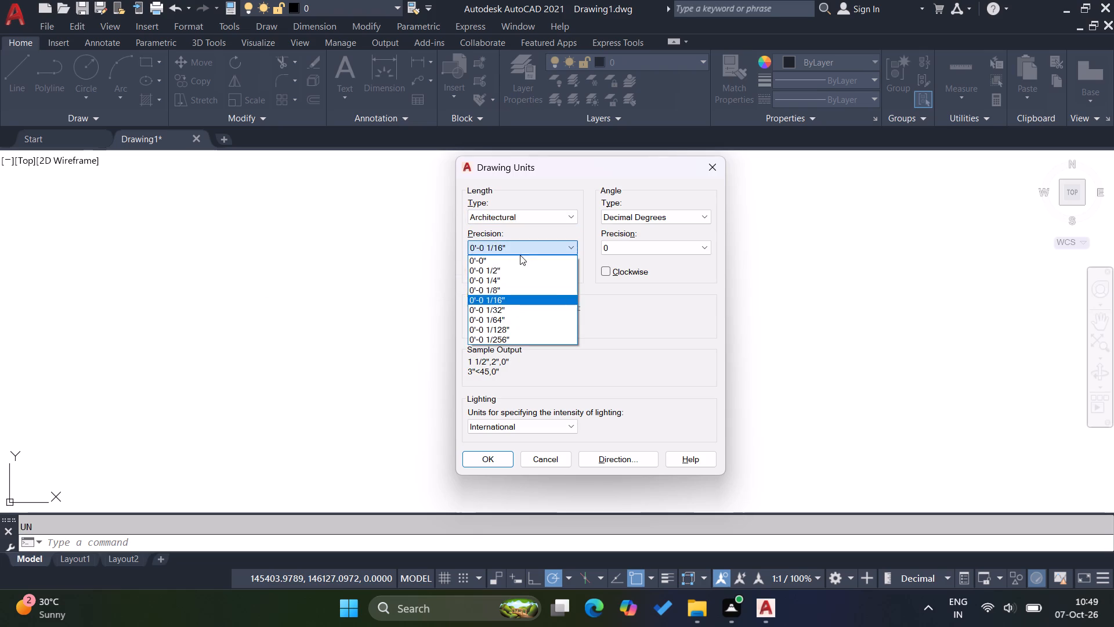
{"action": "left_click", "coordinate": [515, 258]}
{"action": "left_click", "coordinate": [511, 323]}
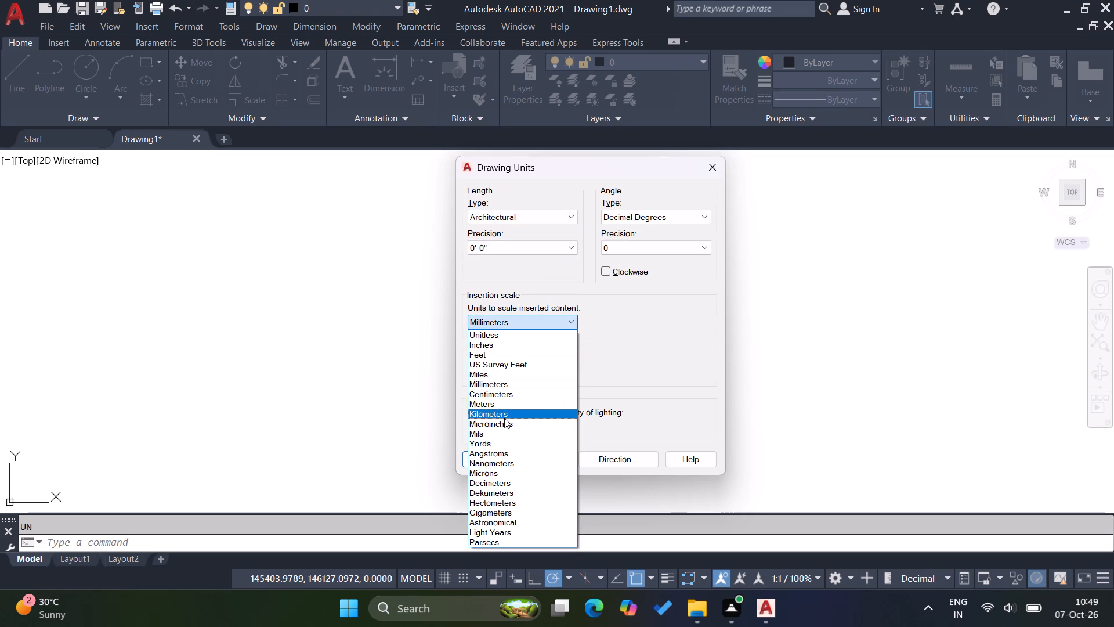
{"action": "left_click", "coordinate": [500, 347]}
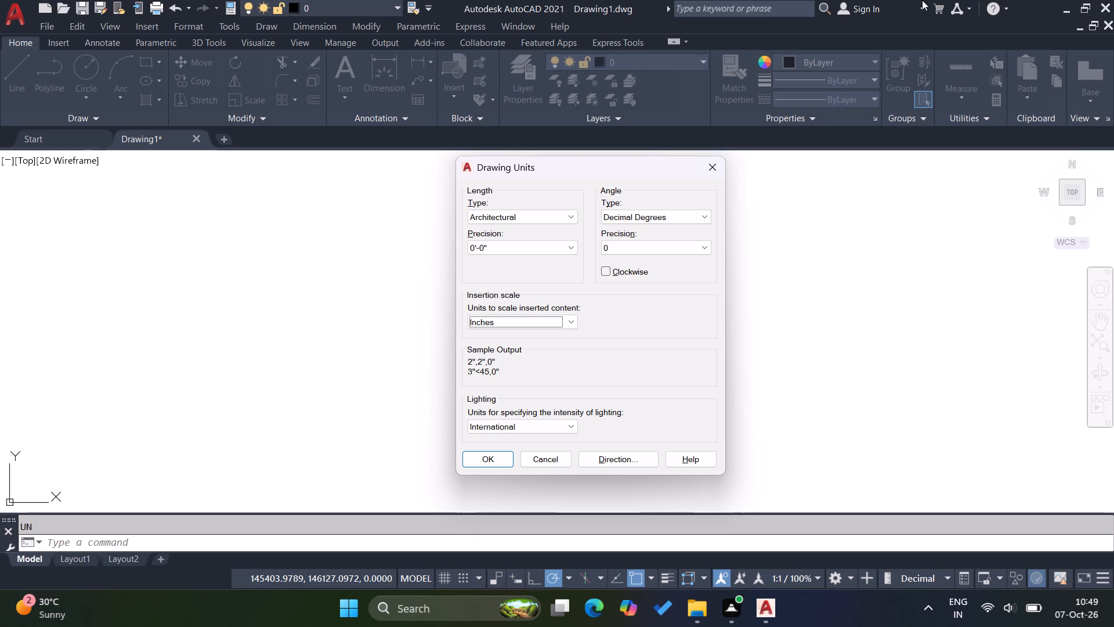
{"action": "left_click", "coordinate": [498, 466]}
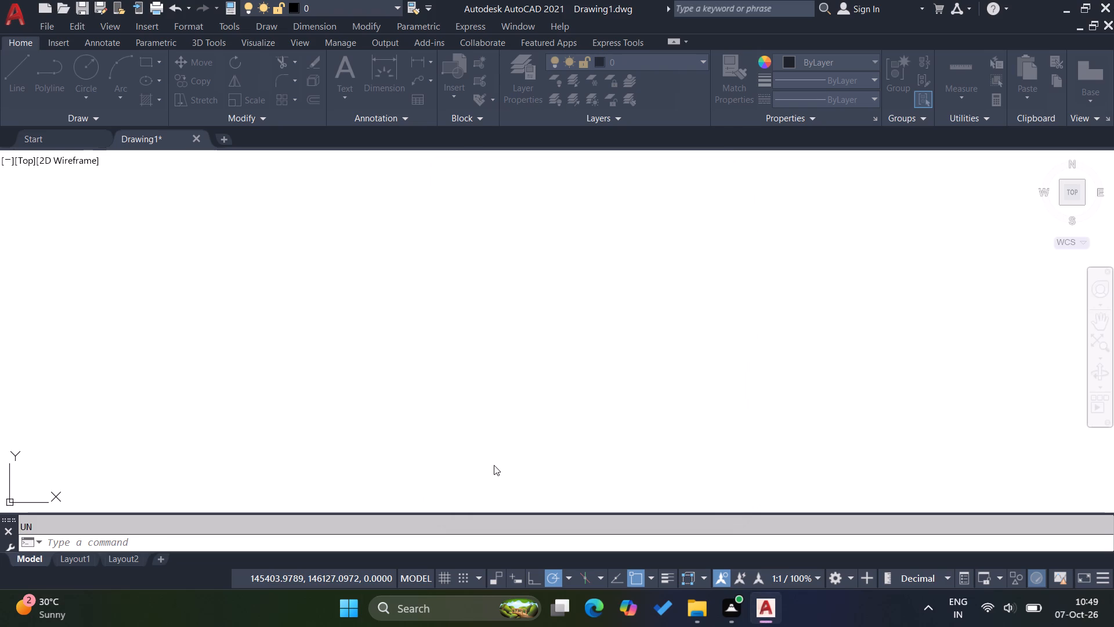
Modify the ISO-25 dimension style so the first, second and leader arrowheads are all Architectural tick.
{"action": "key", "text": "d"}
{"action": "key", "text": "Return"}
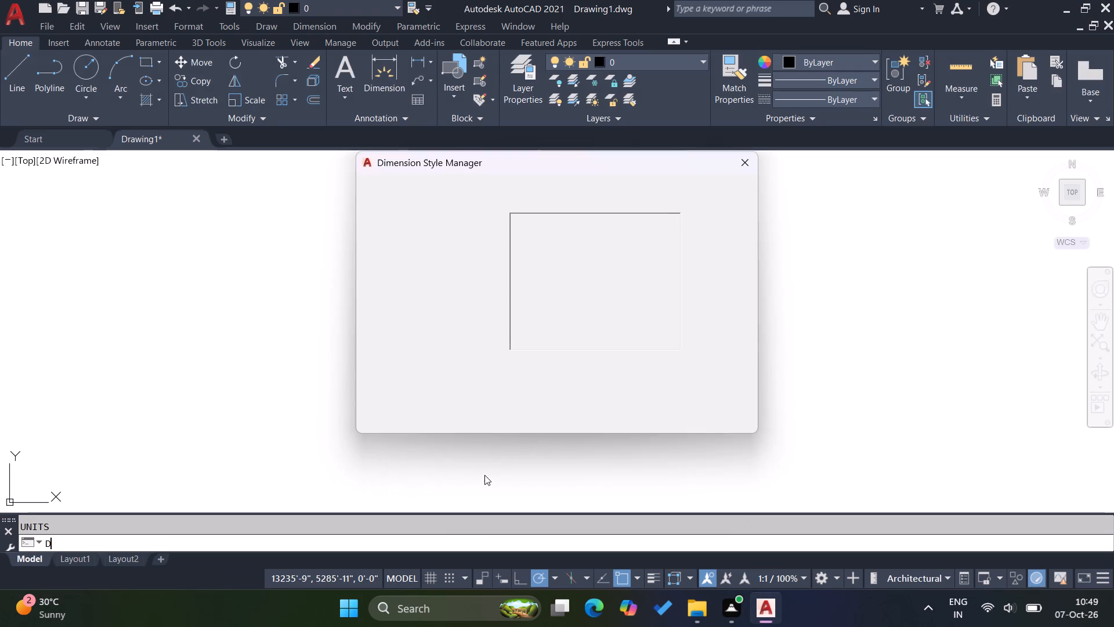
{"action": "left_click", "coordinate": [710, 277]}
{"action": "left_click", "coordinate": [710, 274]}
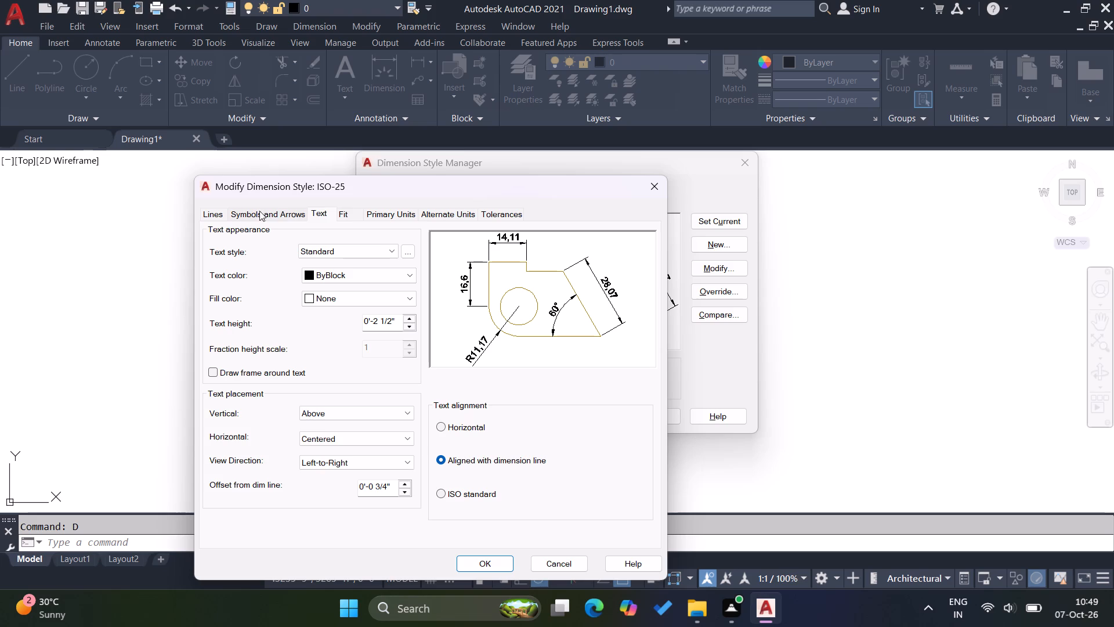
{"action": "left_click", "coordinate": [215, 215]}
{"action": "left_click", "coordinate": [236, 215]}
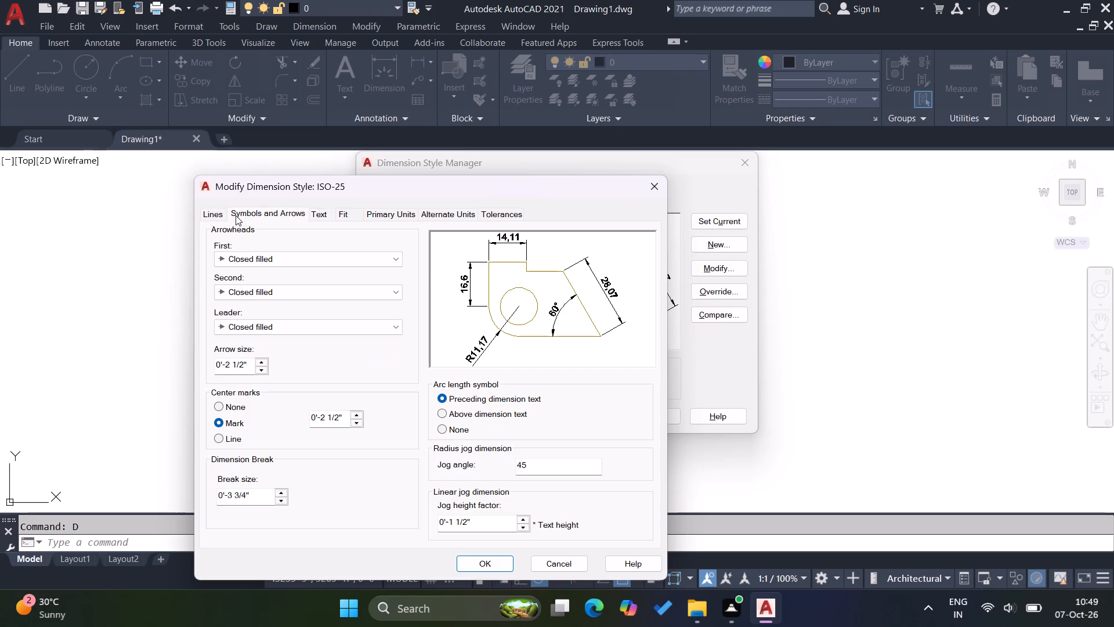
{"action": "left_click", "coordinate": [250, 265]}
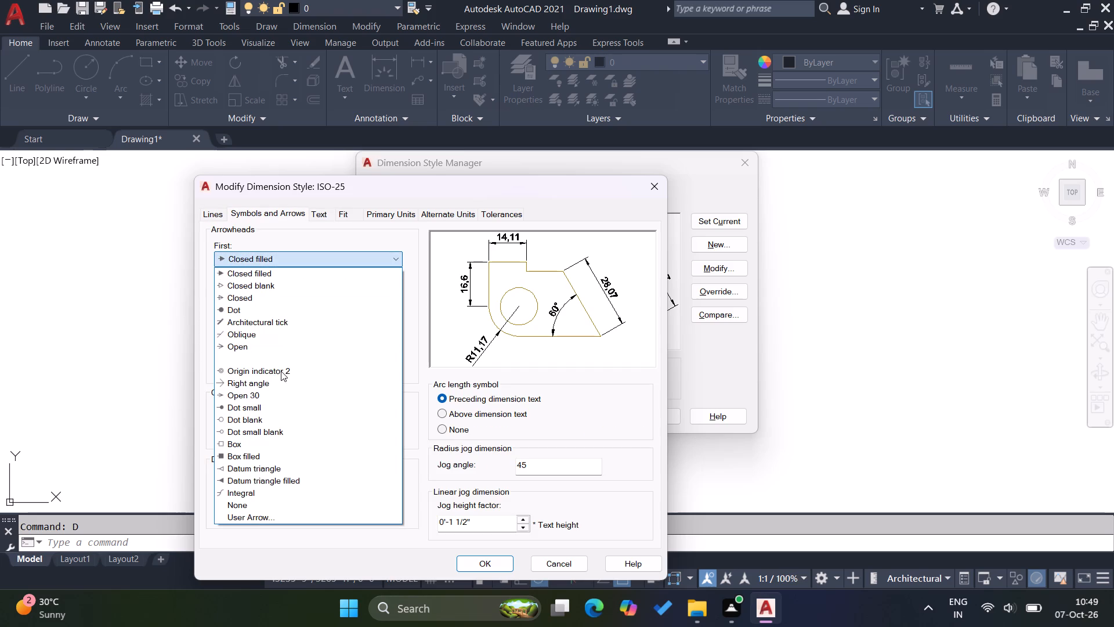
{"action": "left_click", "coordinate": [280, 324]}
{"action": "left_click", "coordinate": [274, 322]}
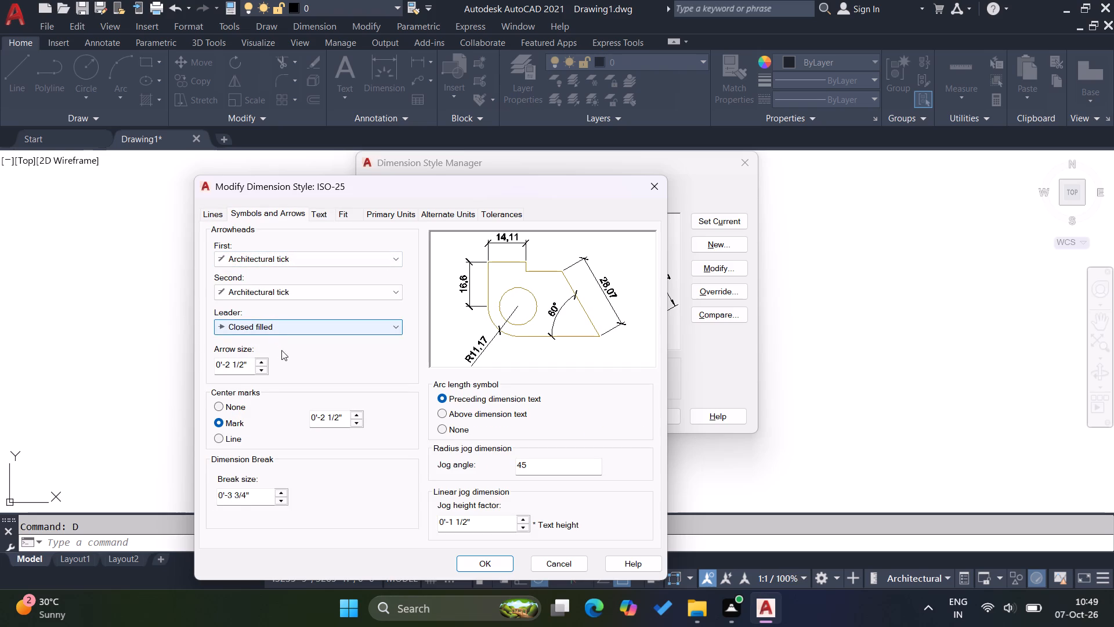
{"action": "left_click", "coordinate": [279, 390]}
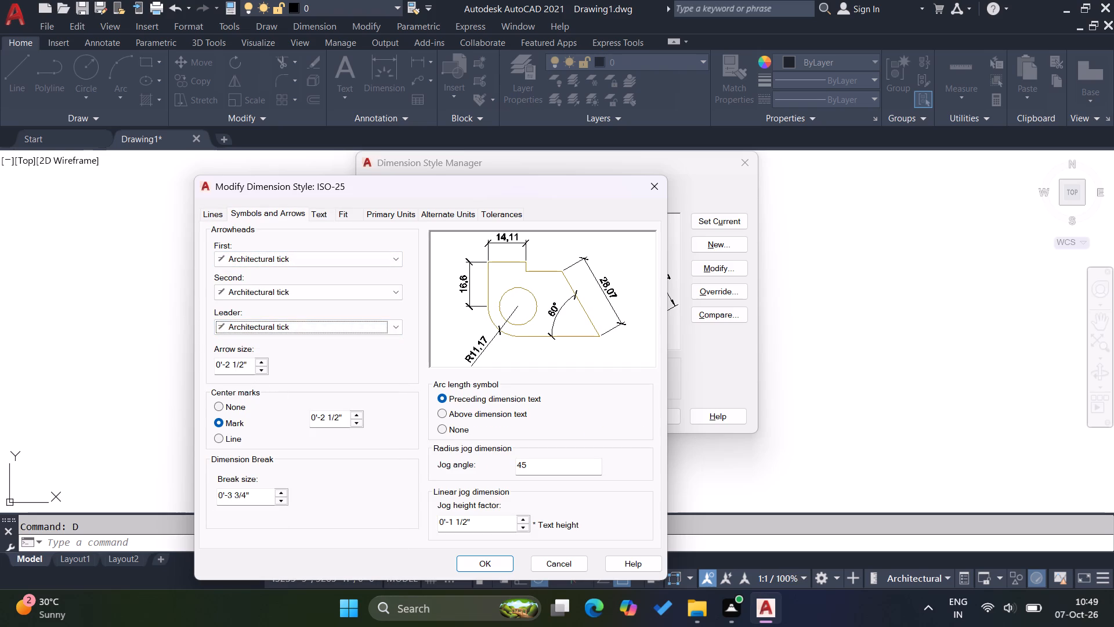
Set the dimension style's arrow size to 5" and its center mark size to 4.
{"action": "left_click_drag", "start_coordinate": [251, 370], "coordinate": [208, 367]}
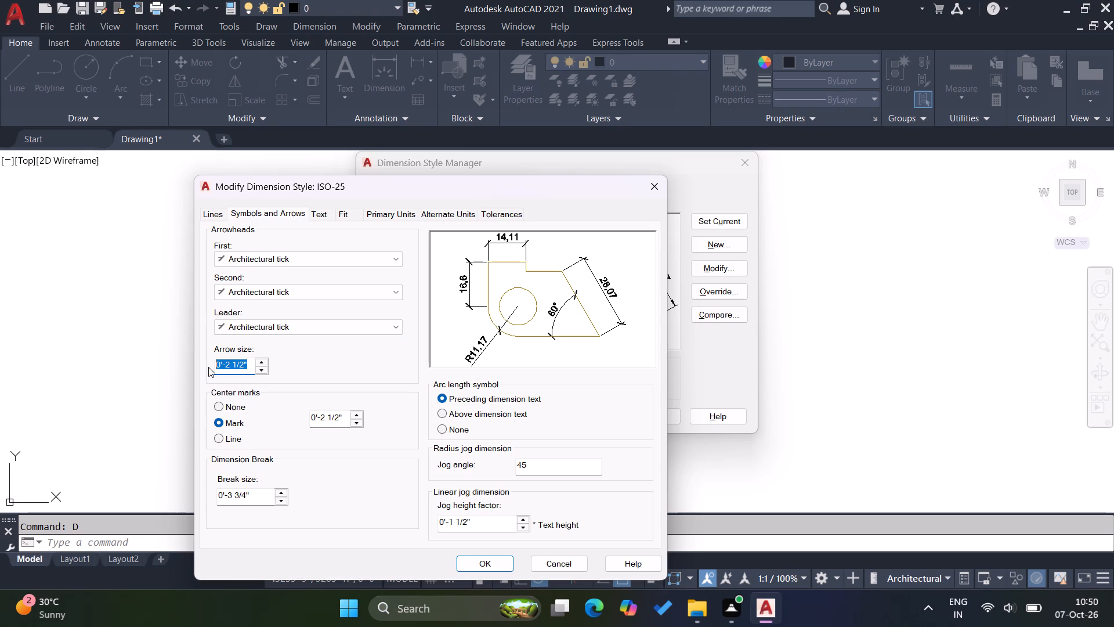
{"action": "key", "text": "5"}
{"action": "key", "text": "Return"}
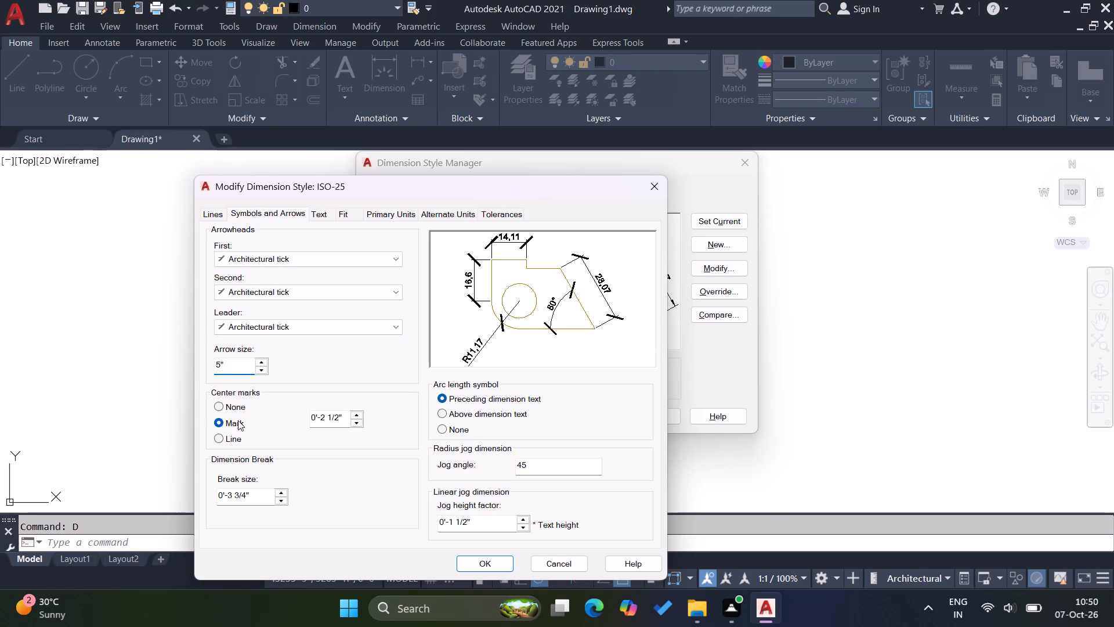
{"action": "left_click_drag", "start_coordinate": [344, 418], "coordinate": [302, 413]}
{"action": "key", "text": "4"}
{"action": "key", "text": "Return"}
Set the dimension text height to 8 and accept the ISO-25 style modifications.
{"action": "left_click", "coordinate": [323, 209]}
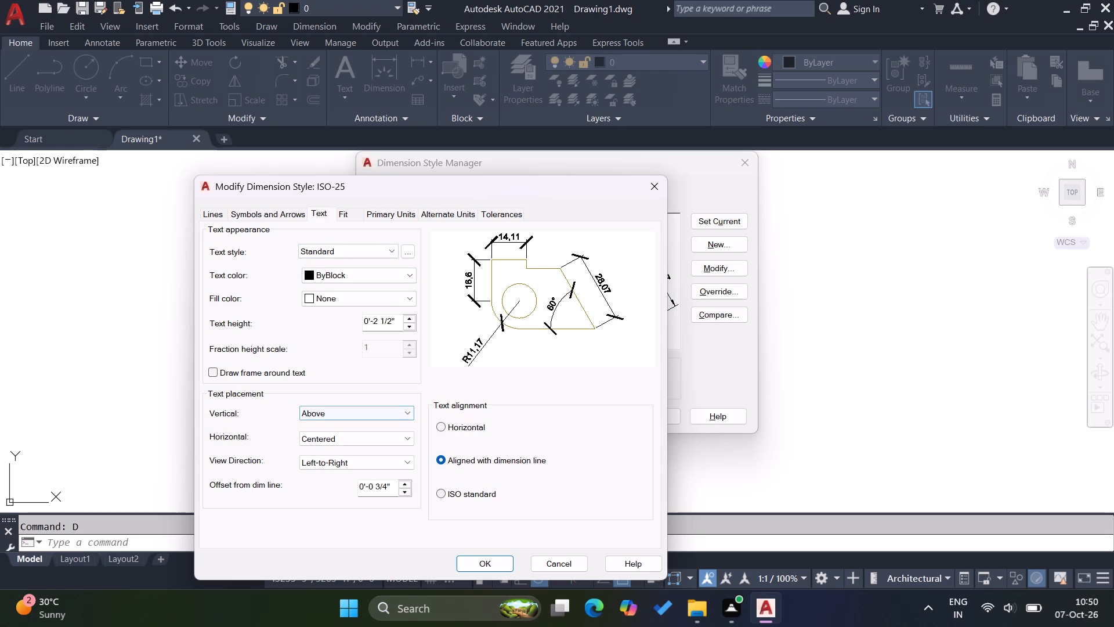
{"action": "left_click_drag", "start_coordinate": [395, 325], "coordinate": [348, 320]}
{"action": "key", "text": "8"}
{"action": "key", "text": "Return"}
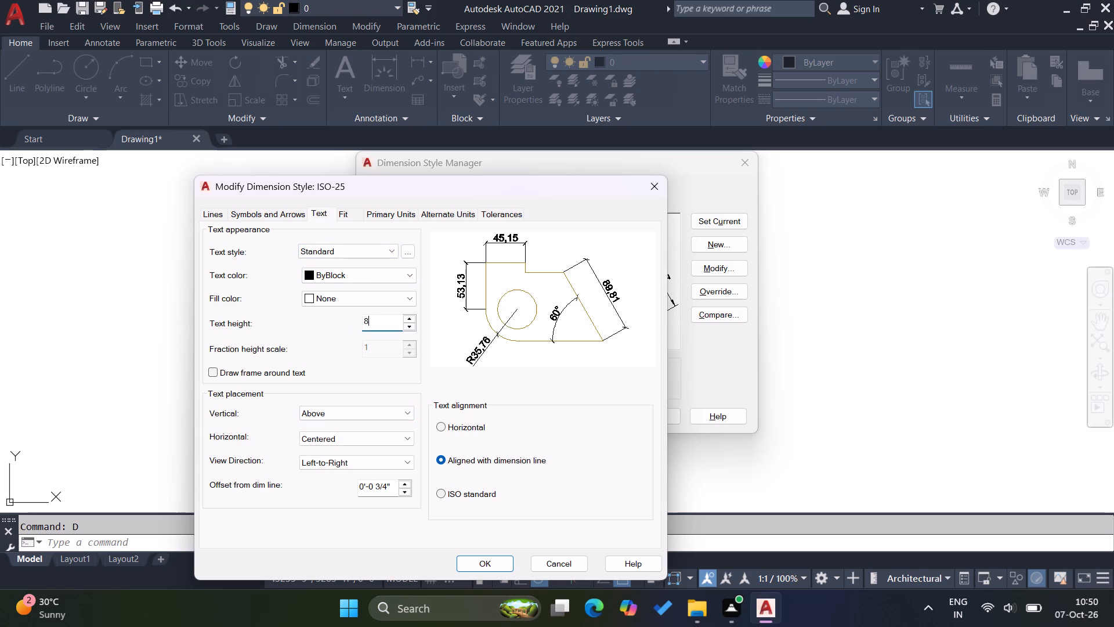
{"action": "left_click", "coordinate": [499, 569]}
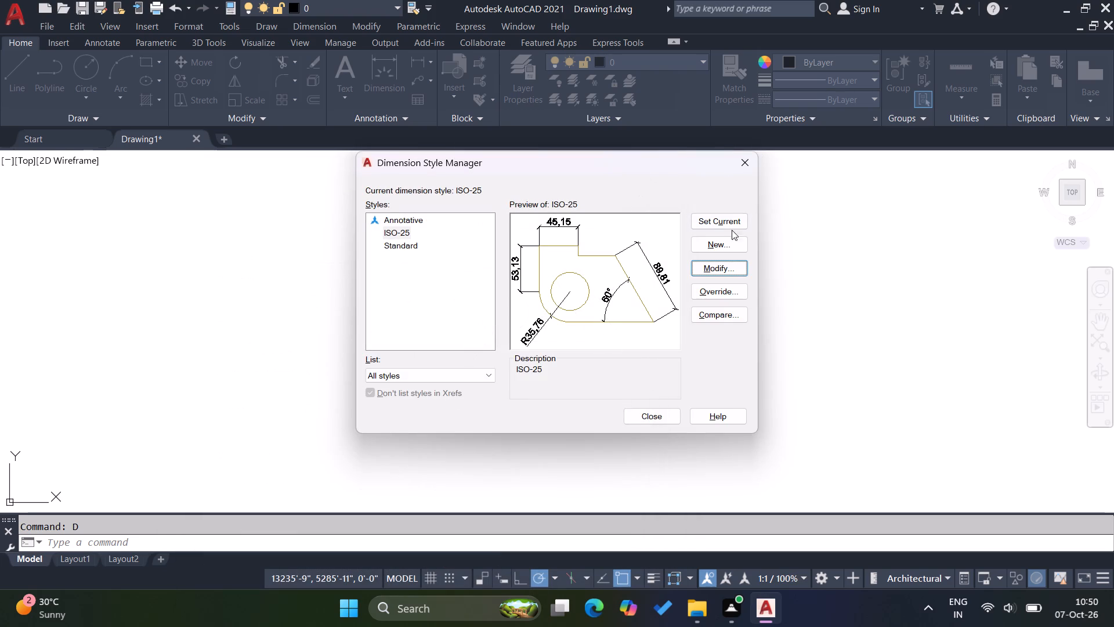
Set ISO-25 as the current dimension style and close the Dimension Style Manager.
{"action": "left_click", "coordinate": [727, 225]}
{"action": "left_click", "coordinate": [668, 415]}
Open the recent drawing FLOOR PLAN.dwg, listed second among the recent documents.
{"action": "scroll", "coordinate": [447, 406], "scroll_direction": "down", "scroll_amount": 1}
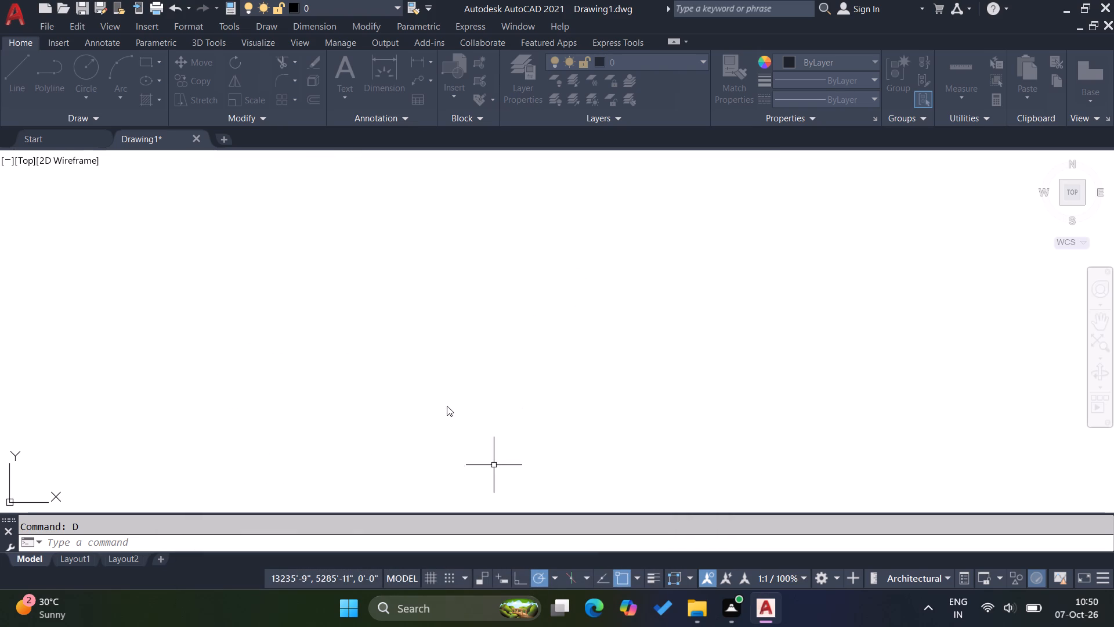
{"action": "scroll", "coordinate": [447, 406], "scroll_direction": "down", "scroll_amount": 3}
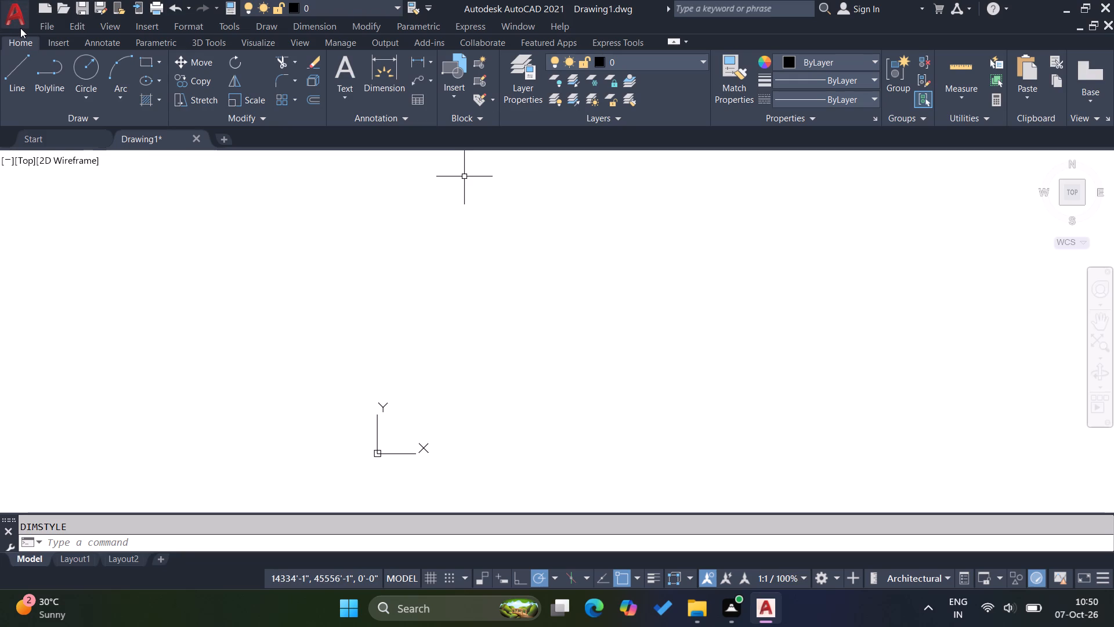
{"action": "left_click", "coordinate": [20, 28]}
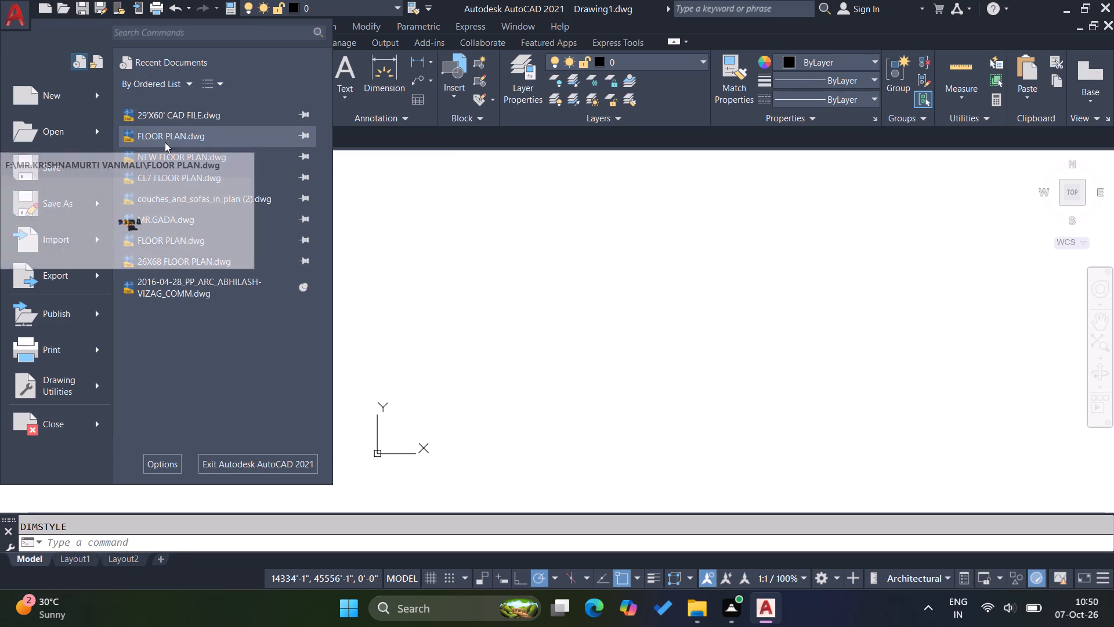
{"action": "left_click", "coordinate": [165, 142]}
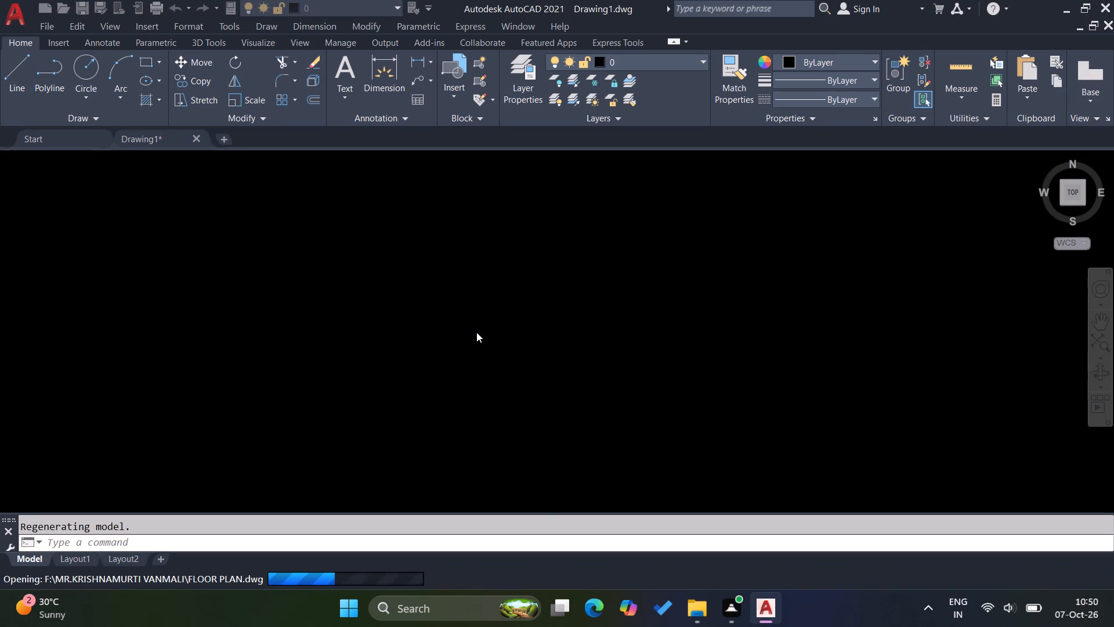
Copy the framed floor plan sheet with the car, next to the walls-only layout, and return to Drawing1.
{"action": "scroll", "coordinate": [478, 333], "scroll_direction": "down", "scroll_amount": 2}
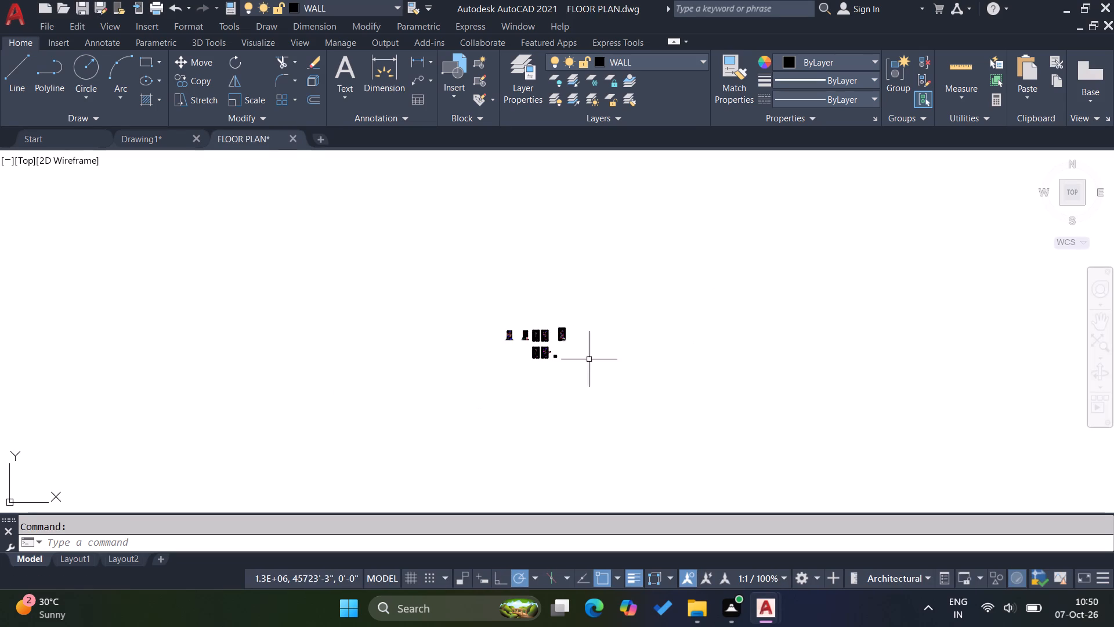
{"action": "scroll", "coordinate": [539, 340], "scroll_direction": "up", "scroll_amount": 5}
{"action": "scroll", "coordinate": [494, 401], "scroll_direction": "up", "scroll_amount": 2}
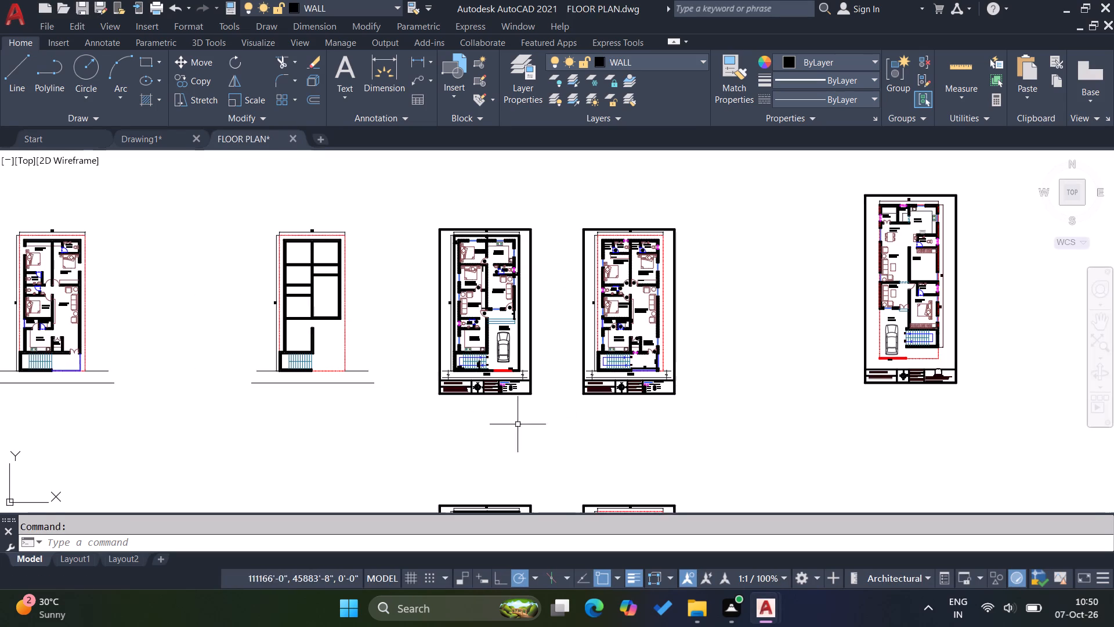
{"action": "left_click", "coordinate": [549, 427]}
{"action": "left_click", "coordinate": [414, 198]}
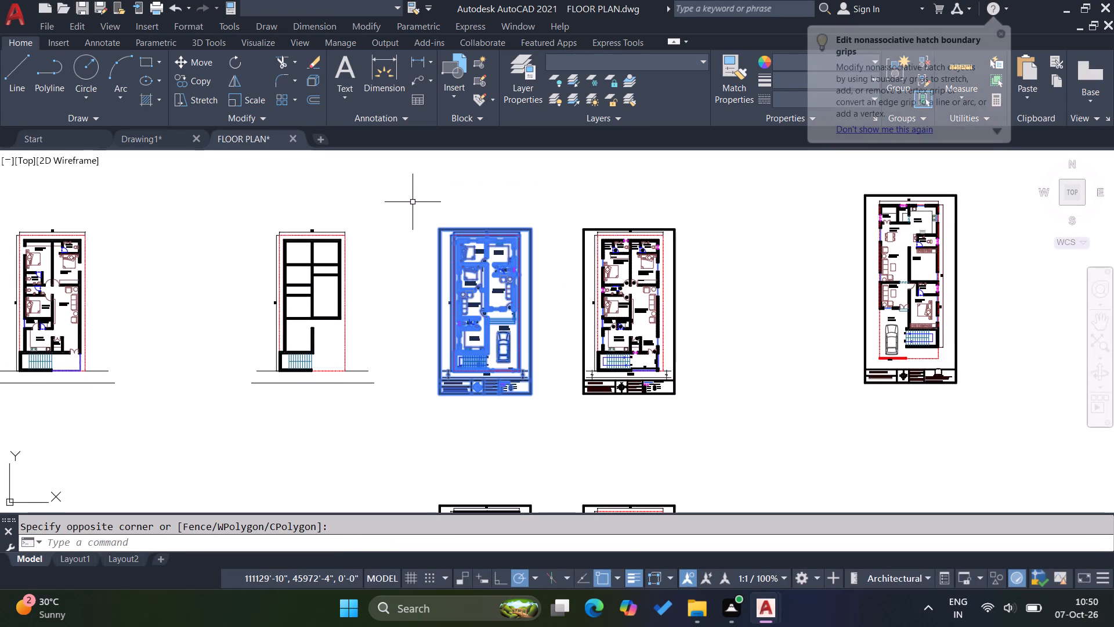
{"action": "key", "text": "ctrl+c"}
{"action": "left_click", "coordinate": [138, 132]}
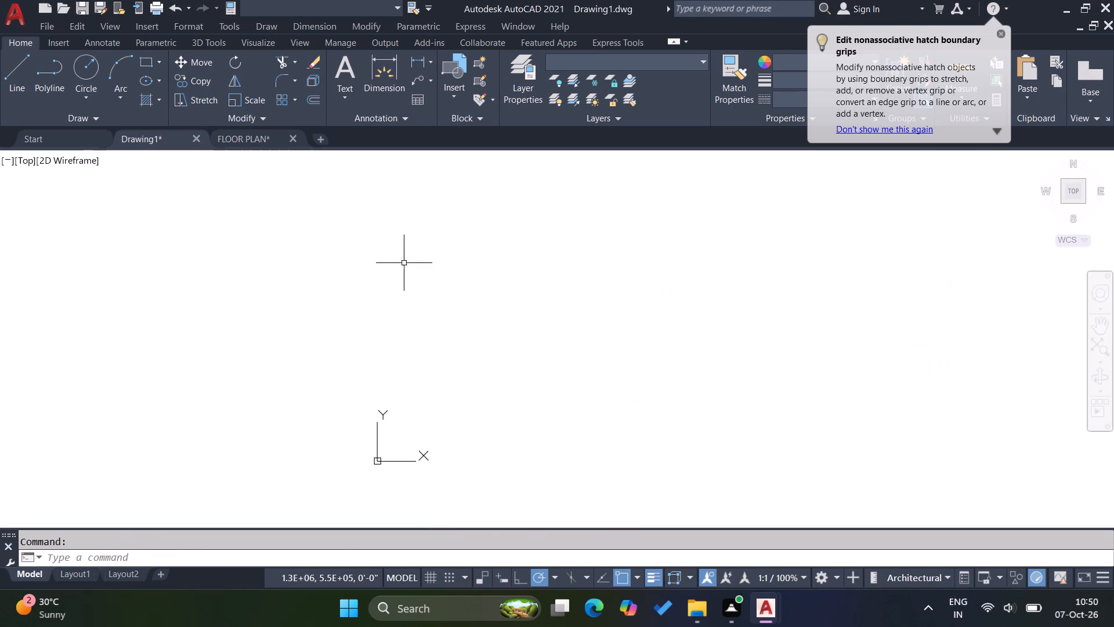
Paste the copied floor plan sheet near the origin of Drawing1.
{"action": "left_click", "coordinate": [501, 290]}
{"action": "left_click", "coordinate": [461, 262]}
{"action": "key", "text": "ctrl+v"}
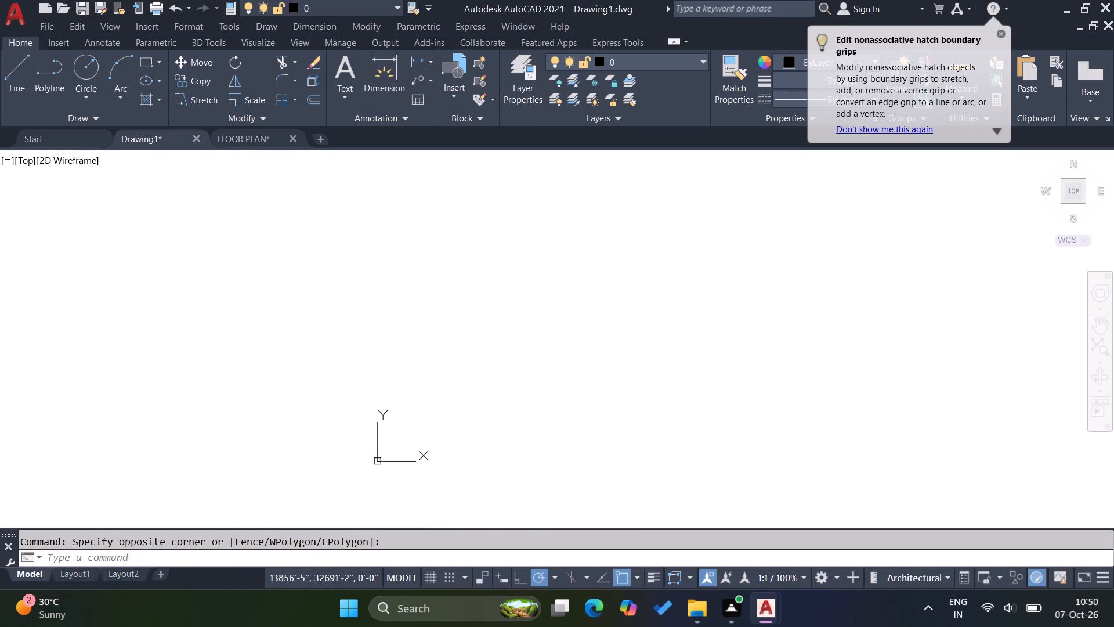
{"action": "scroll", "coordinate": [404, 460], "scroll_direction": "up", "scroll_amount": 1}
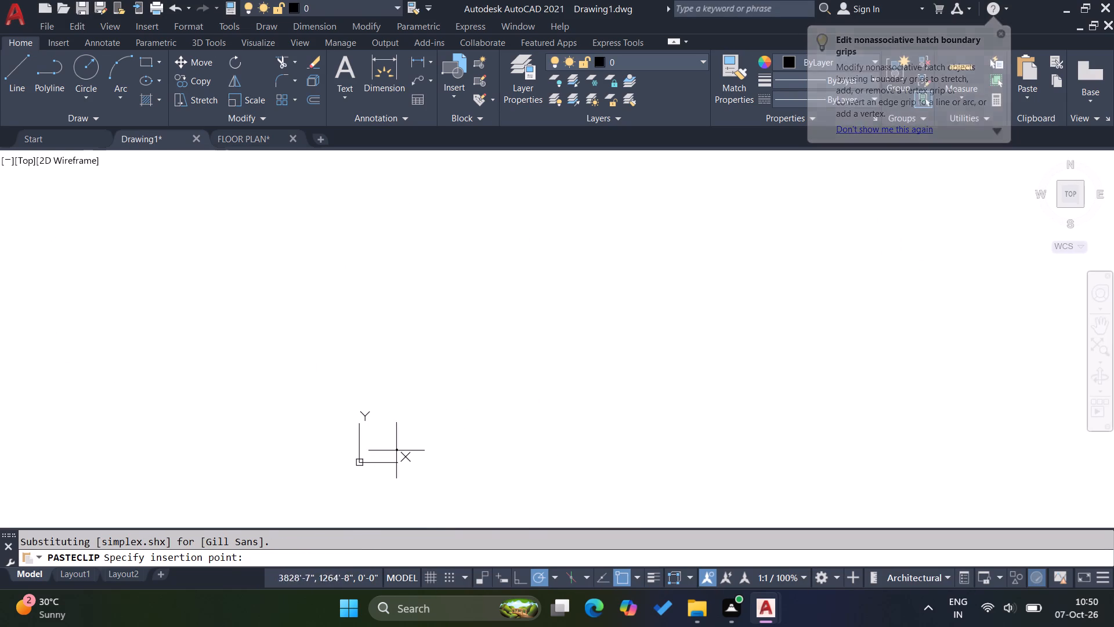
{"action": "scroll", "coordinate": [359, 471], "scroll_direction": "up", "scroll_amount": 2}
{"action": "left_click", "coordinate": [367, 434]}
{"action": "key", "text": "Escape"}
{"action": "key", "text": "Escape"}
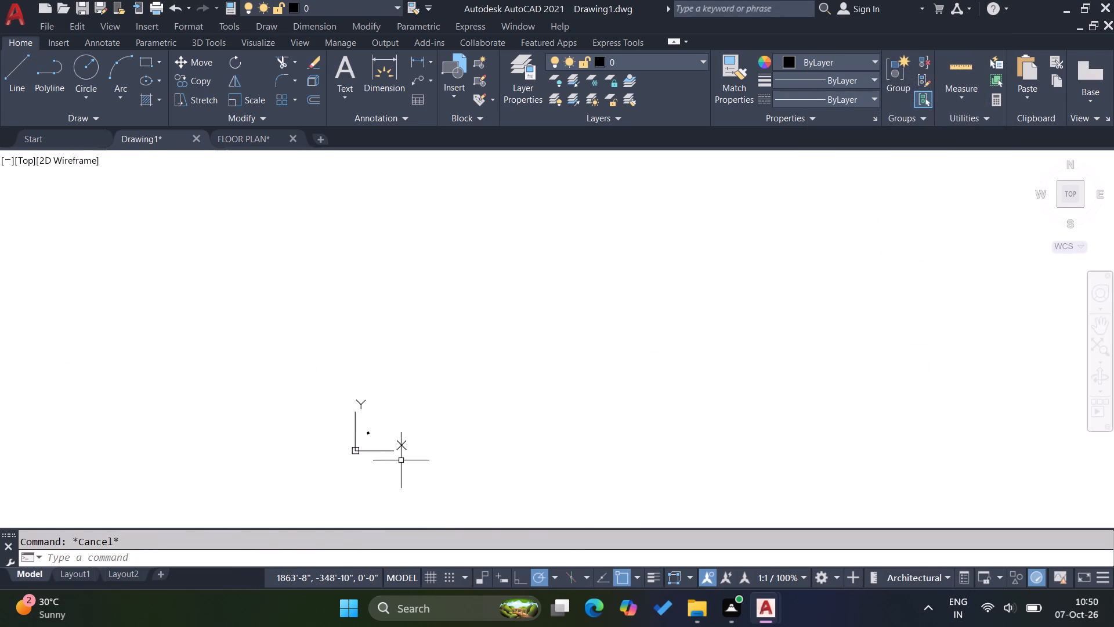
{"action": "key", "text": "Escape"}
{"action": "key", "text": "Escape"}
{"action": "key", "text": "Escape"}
Set ISO-25's primary units to Architectural with 0'-0" precision and make the style current.
{"action": "key", "text": "d"}
{"action": "key", "text": "Return"}
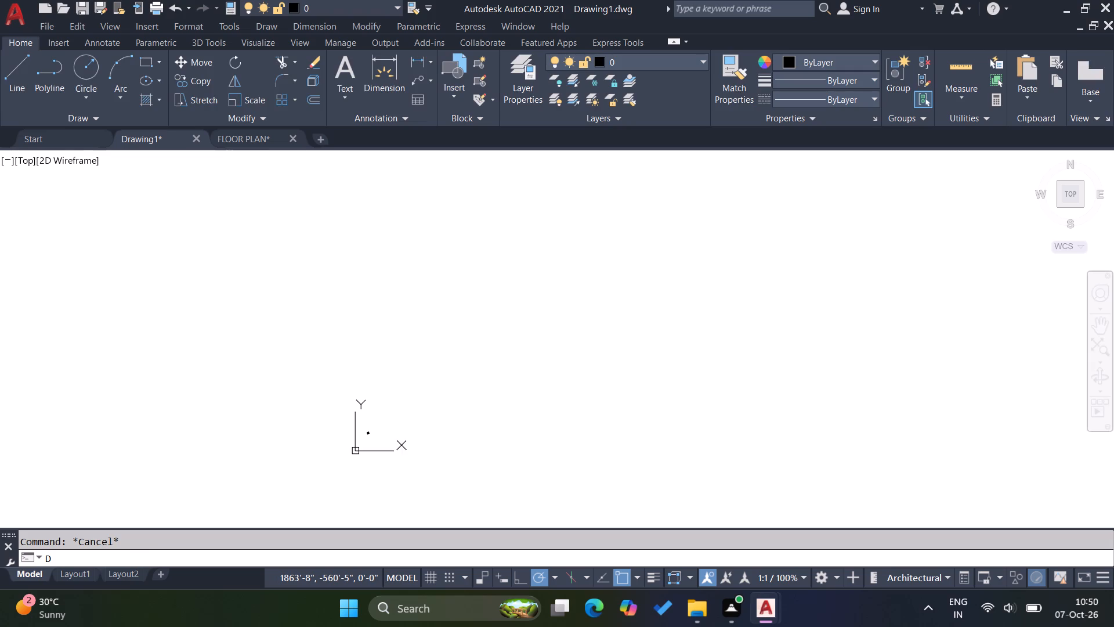
{"action": "left_click", "coordinate": [729, 273]}
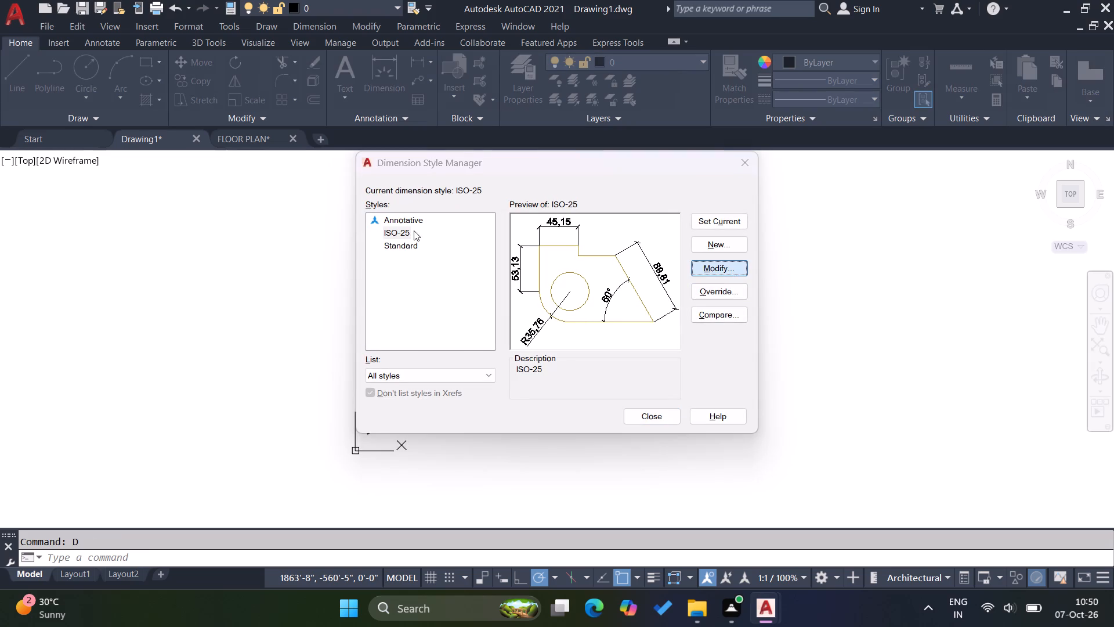
{"action": "left_click", "coordinate": [739, 271]}
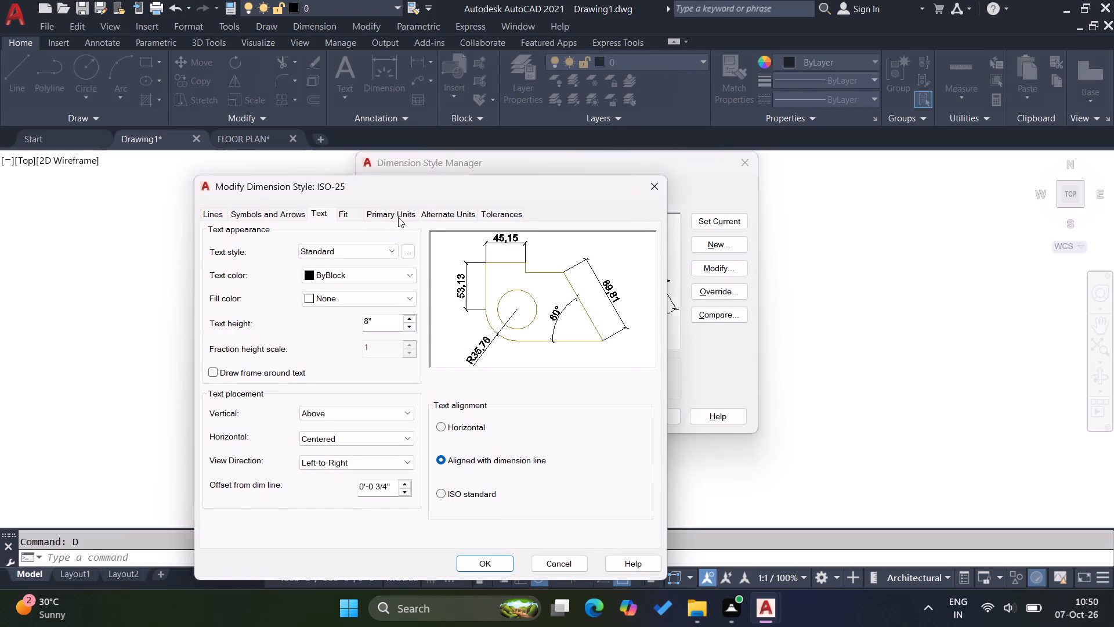
{"action": "left_click", "coordinate": [399, 210]}
{"action": "left_click", "coordinate": [378, 238]}
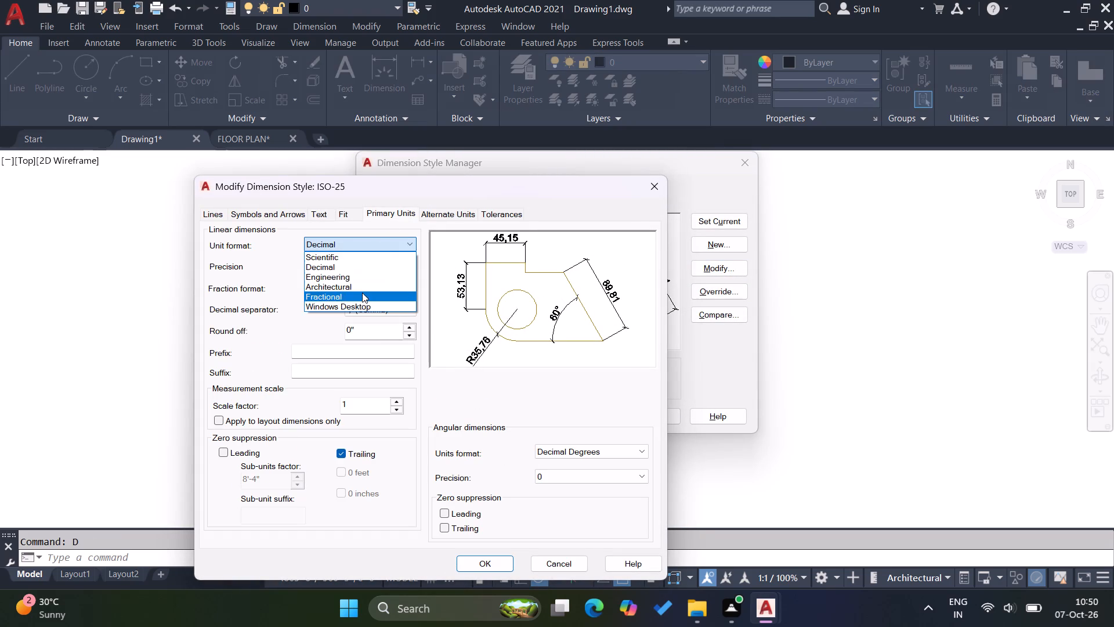
{"action": "left_click", "coordinate": [360, 287]}
{"action": "left_click", "coordinate": [360, 267]}
{"action": "left_click", "coordinate": [353, 278]}
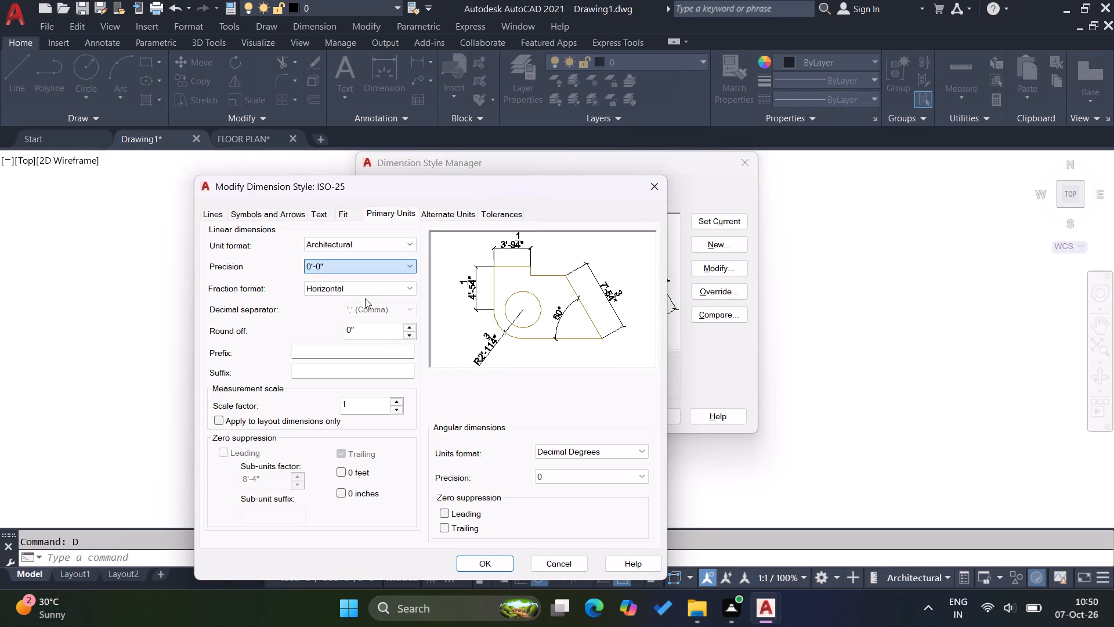
{"action": "left_click", "coordinate": [491, 568]}
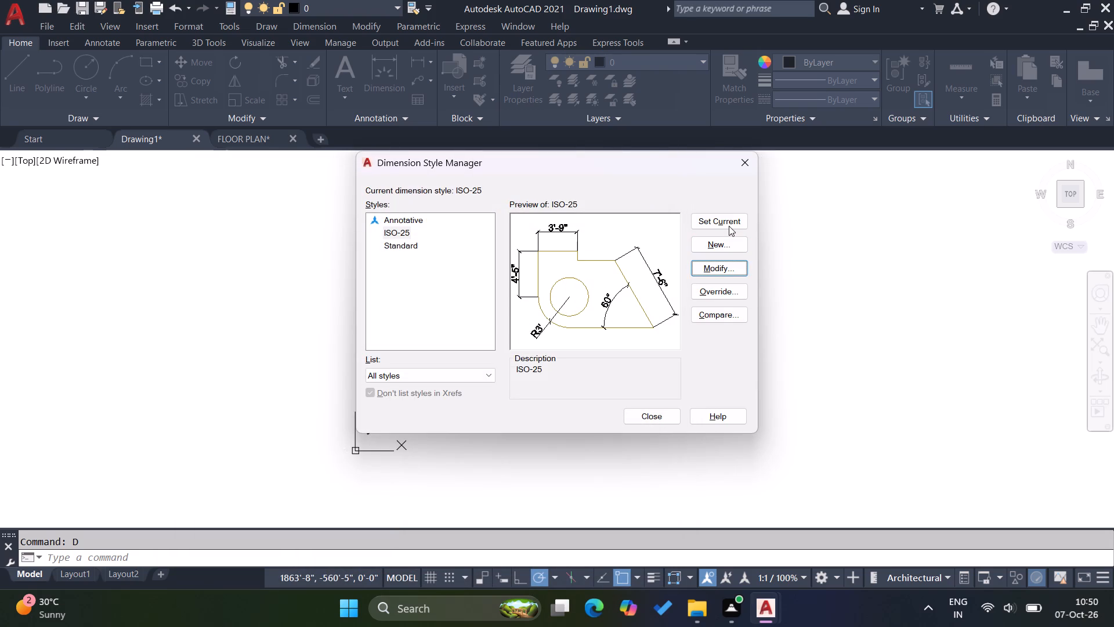
{"action": "left_click", "coordinate": [728, 225]}
{"action": "left_click", "coordinate": [665, 418]}
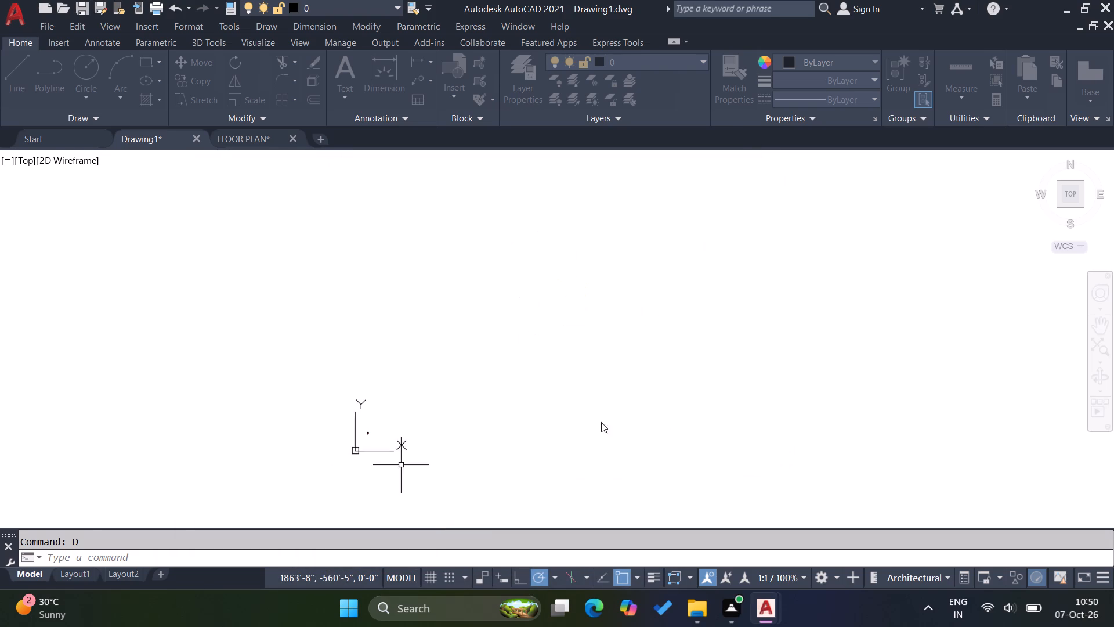
{"action": "key", "text": "Escape"}
{"action": "key", "text": "Escape"}
{"action": "key", "text": "Escape"}
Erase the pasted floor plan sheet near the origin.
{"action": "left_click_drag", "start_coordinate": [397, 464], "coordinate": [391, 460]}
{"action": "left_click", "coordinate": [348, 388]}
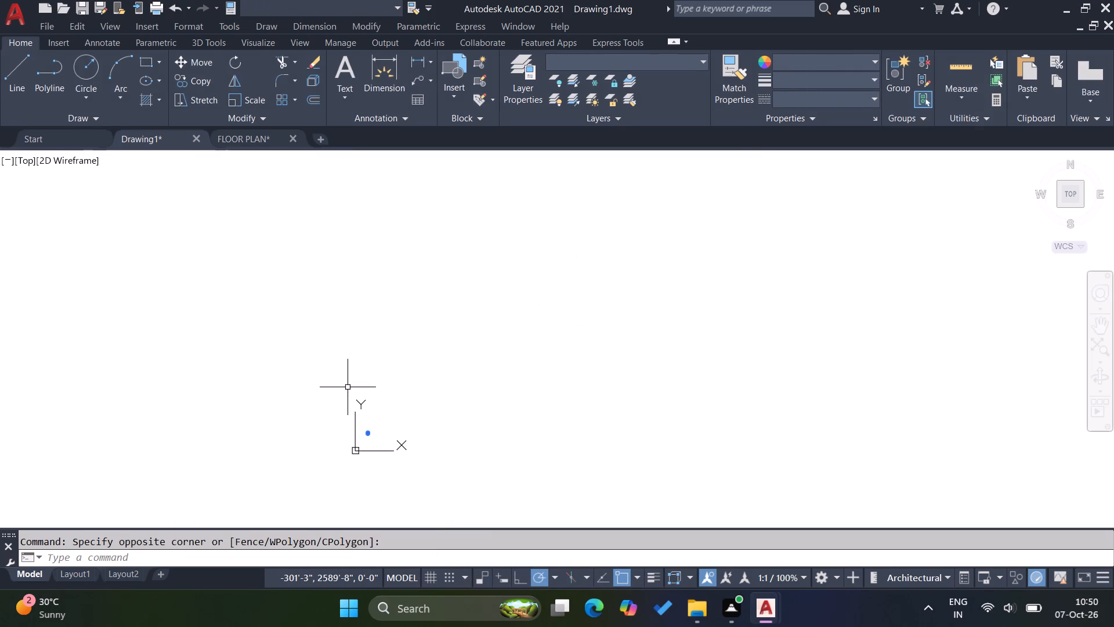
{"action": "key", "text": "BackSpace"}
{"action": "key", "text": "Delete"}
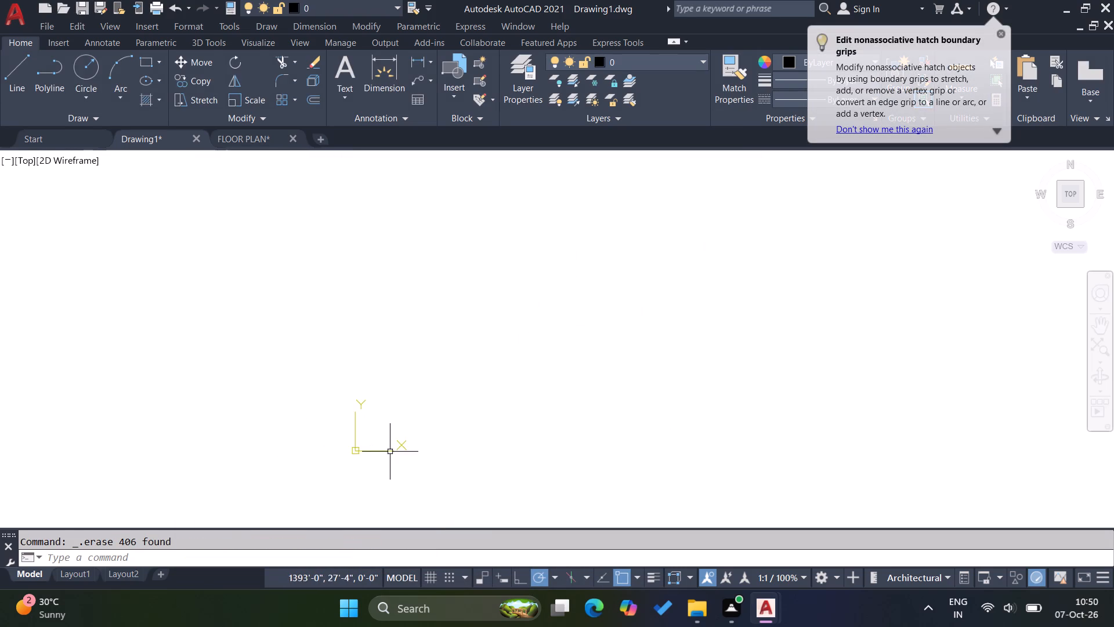
Paste the copied floor plan sheet near the origin again.
{"action": "key", "text": "ctrl+v"}
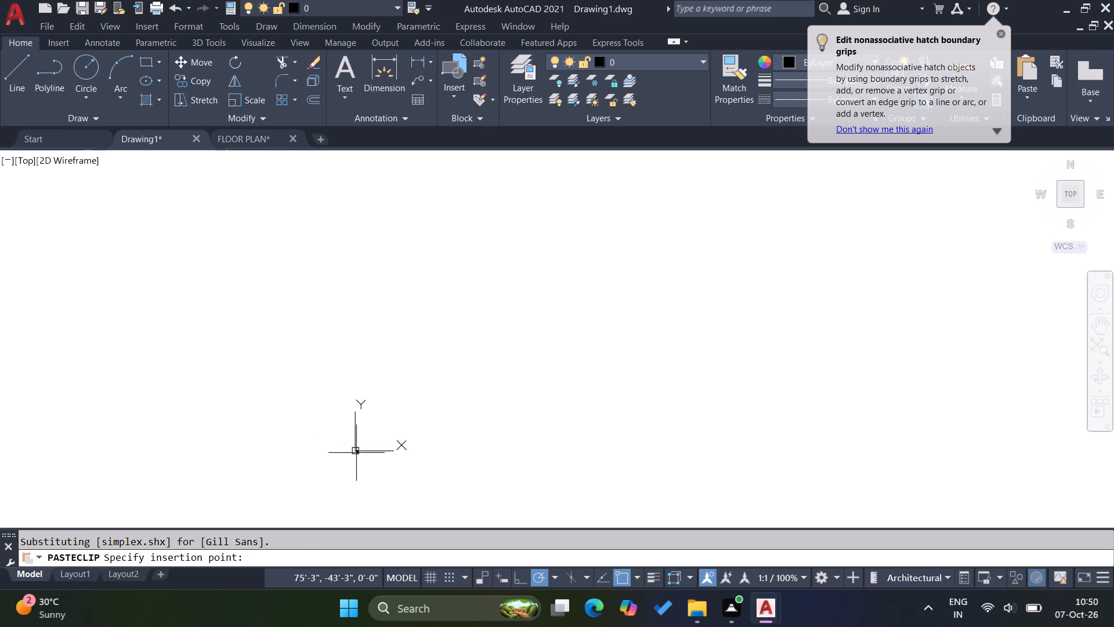
{"action": "left_click", "coordinate": [367, 445]}
{"action": "key", "text": "Escape"}
{"action": "key", "text": "Escape"}
{"action": "key", "text": "Escape"}
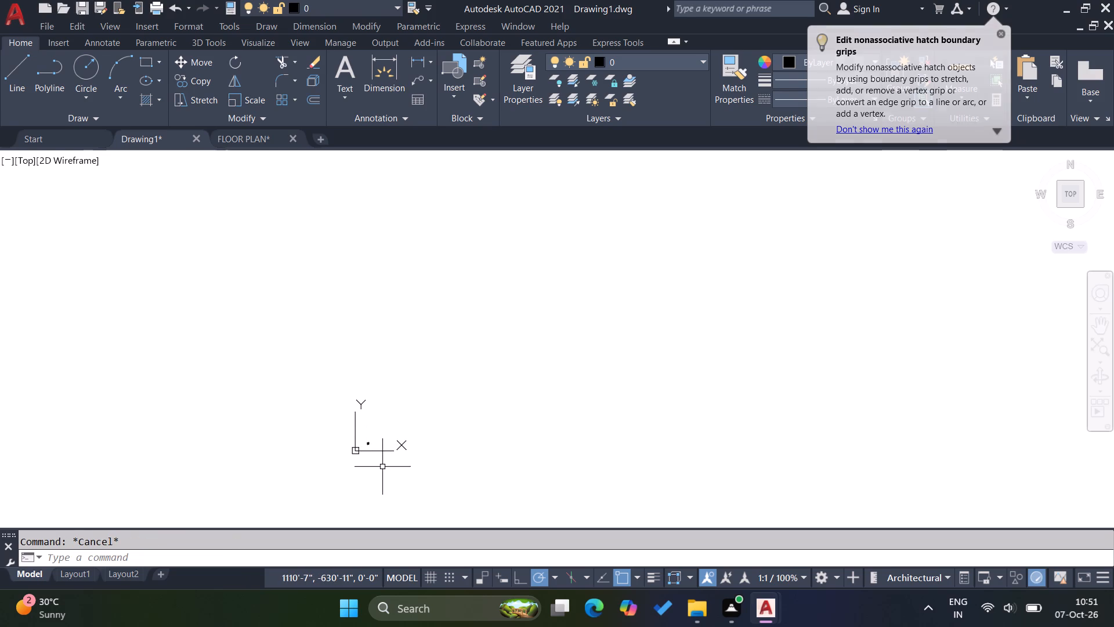
Inspect the pasted ground floor plan sheet, from the whole drawing down to its living areas.
{"action": "key", "text": "z"}
{"action": "key", "text": "Return"}
{"action": "key", "text": "a"}
{"action": "key", "text": "Return"}
{"action": "scroll", "coordinate": [113, 537], "scroll_direction": "down", "scroll_amount": 3}
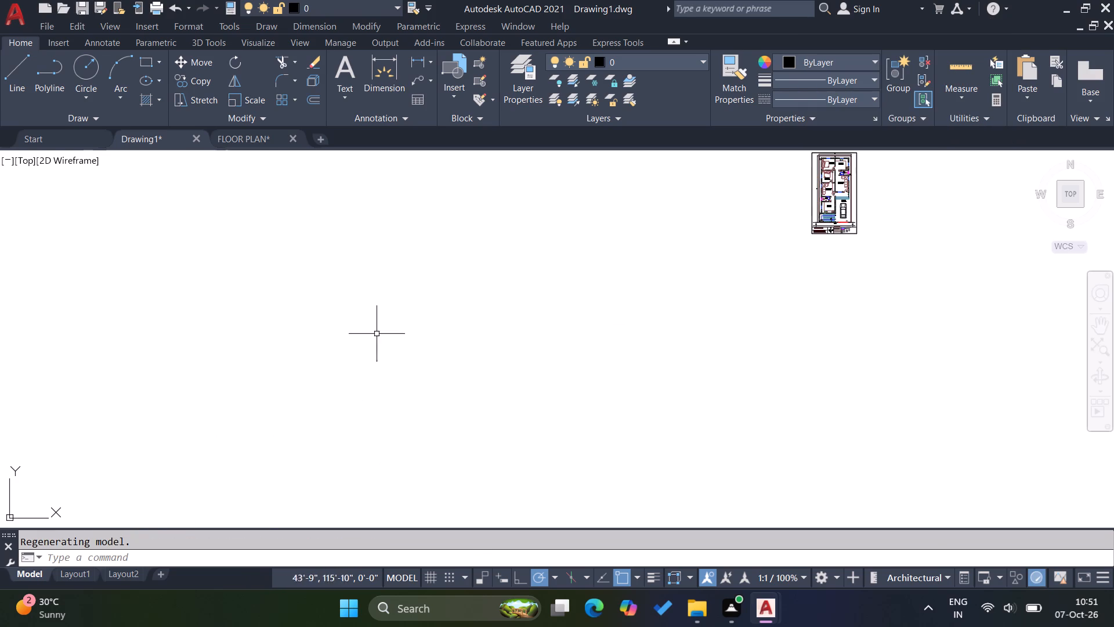
{"action": "scroll", "coordinate": [384, 330], "scroll_direction": "down", "scroll_amount": 2}
{"action": "scroll", "coordinate": [486, 295], "scroll_direction": "up", "scroll_amount": 2}
{"action": "scroll", "coordinate": [547, 310], "scroll_direction": "up", "scroll_amount": 3}
{"action": "scroll", "coordinate": [500, 302], "scroll_direction": "up", "scroll_amount": 2}
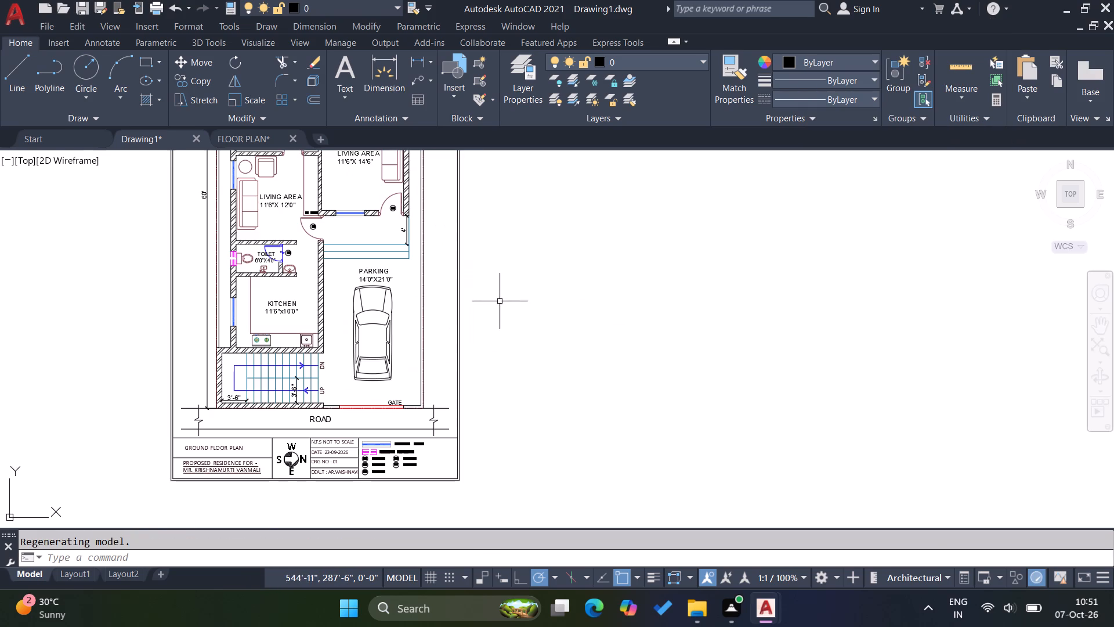
{"action": "scroll", "coordinate": [343, 166], "scroll_direction": "up", "scroll_amount": 2}
{"action": "scroll", "coordinate": [327, 352], "scroll_direction": "down", "scroll_amount": 2}
{"action": "scroll", "coordinate": [352, 249], "scroll_direction": "up", "scroll_amount": 2}
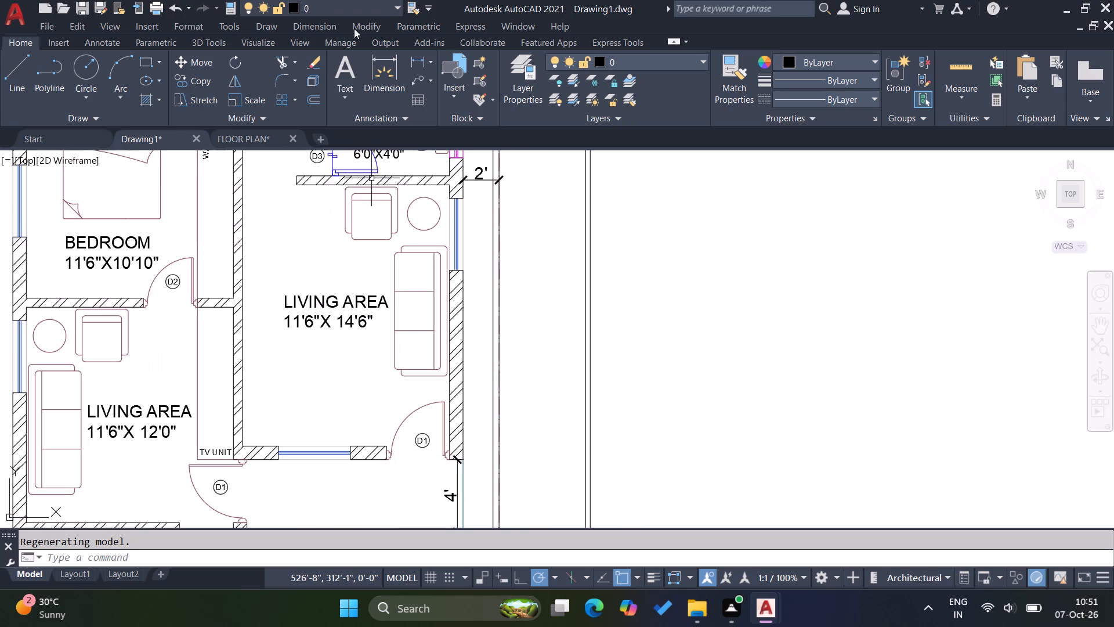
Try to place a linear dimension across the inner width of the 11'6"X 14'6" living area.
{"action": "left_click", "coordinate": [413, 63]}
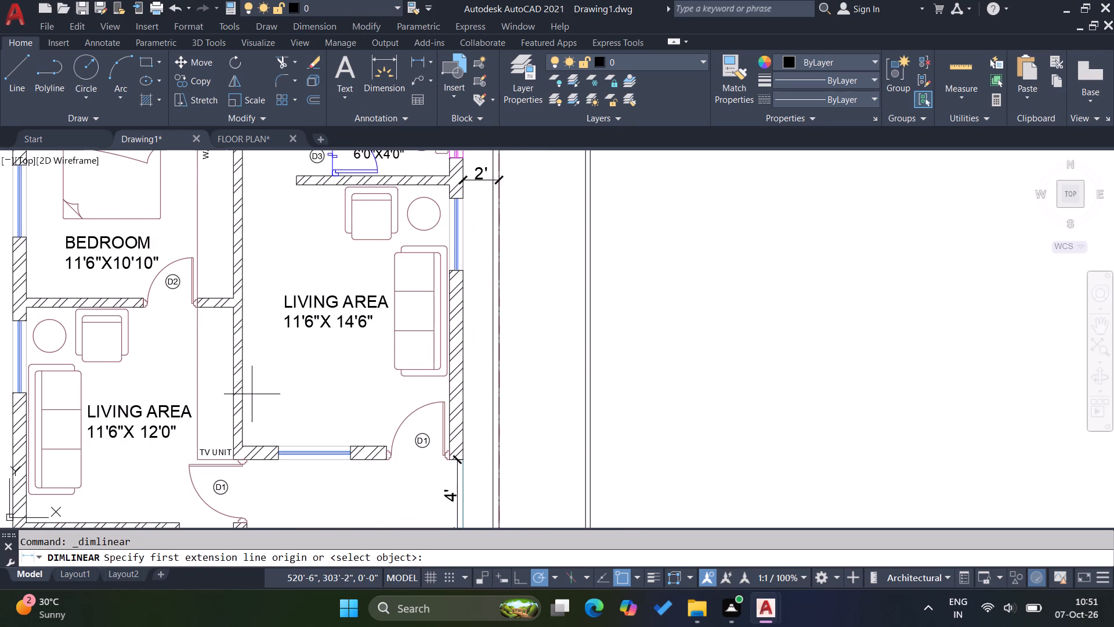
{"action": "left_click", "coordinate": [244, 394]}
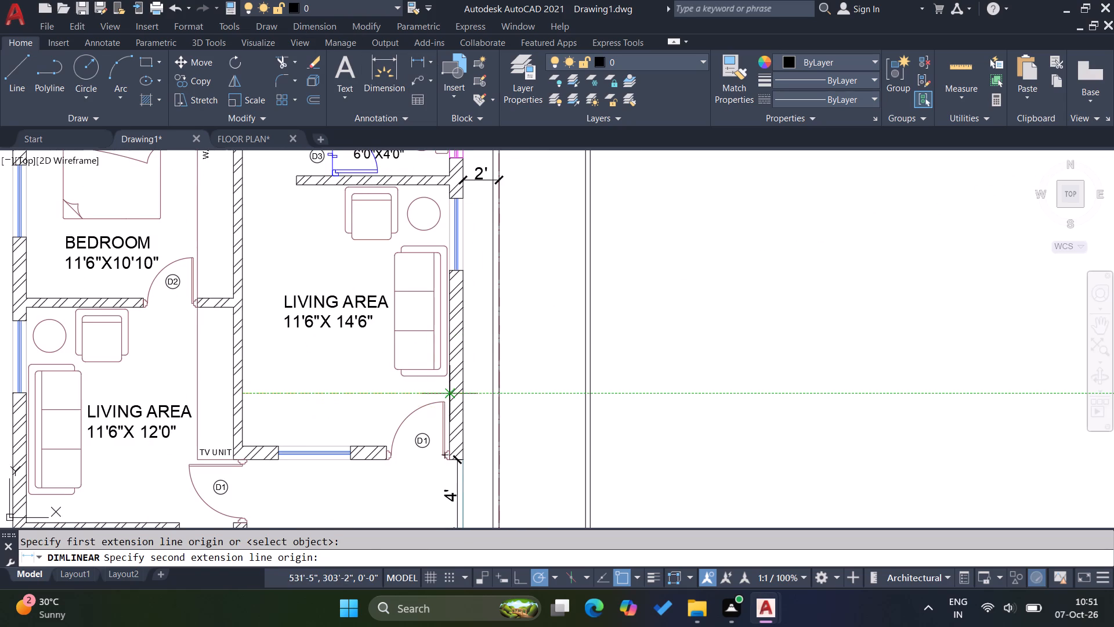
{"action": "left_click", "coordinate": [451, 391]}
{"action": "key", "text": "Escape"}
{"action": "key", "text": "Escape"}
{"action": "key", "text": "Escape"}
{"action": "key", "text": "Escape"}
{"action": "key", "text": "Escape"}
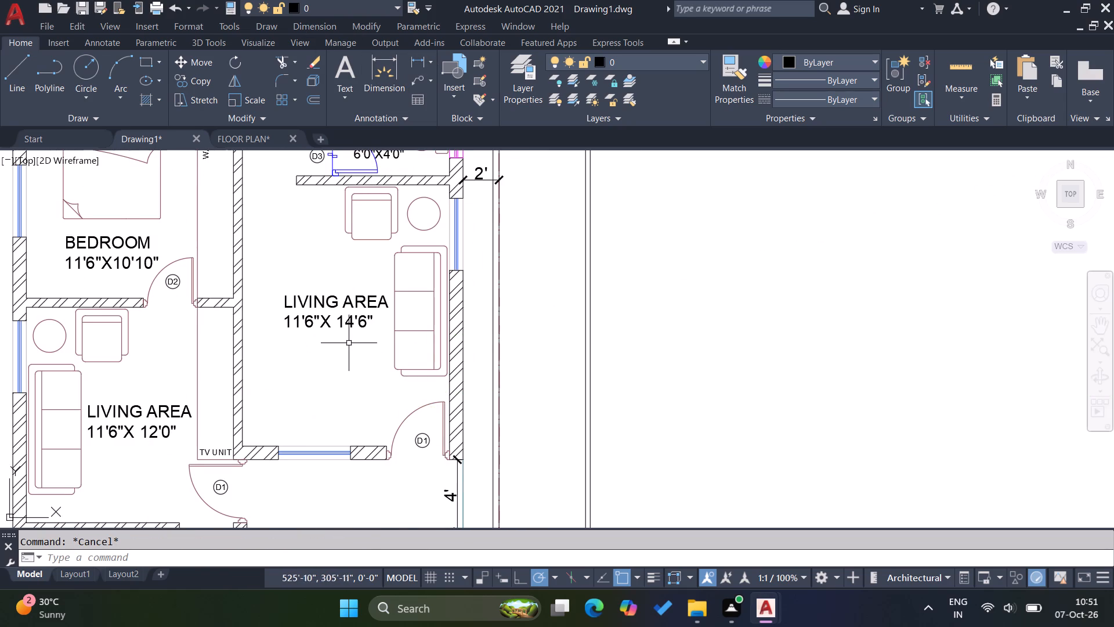
Examine the toilet, bedroom and kitchen areas of the pasted floor plan.
{"action": "scroll", "coordinate": [348, 342], "scroll_direction": "down", "scroll_amount": 5}
{"action": "key", "text": "Escape"}
{"action": "key", "text": "Escape"}
{"action": "scroll", "coordinate": [447, 356], "scroll_direction": "up", "scroll_amount": 1}
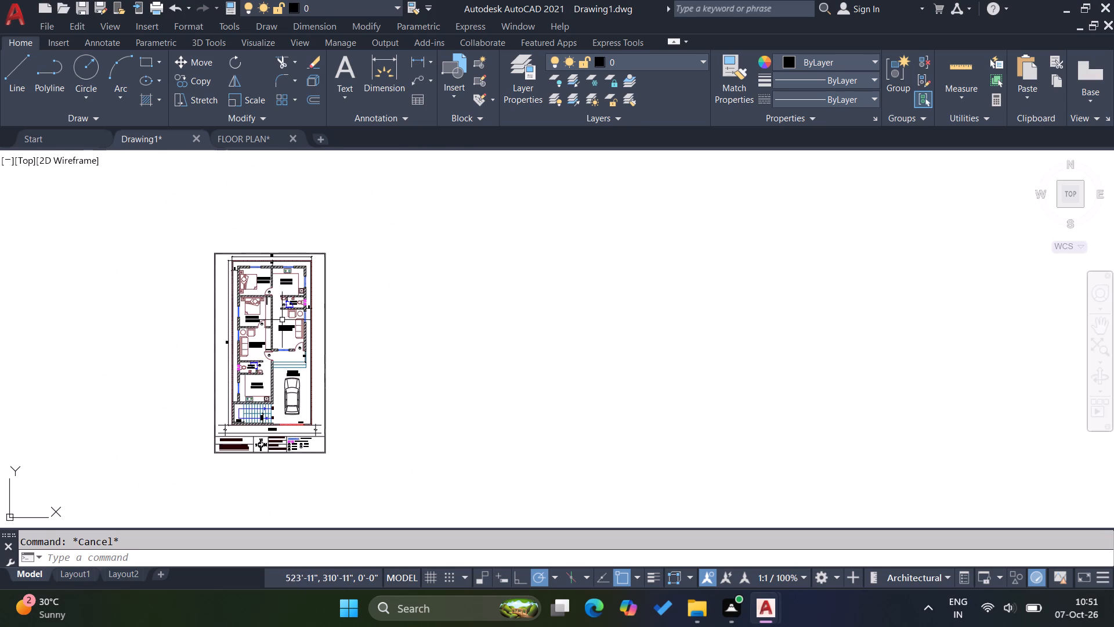
{"action": "scroll", "coordinate": [280, 297], "scroll_direction": "up", "scroll_amount": 4}
{"action": "scroll", "coordinate": [218, 320], "scroll_direction": "up", "scroll_amount": 2}
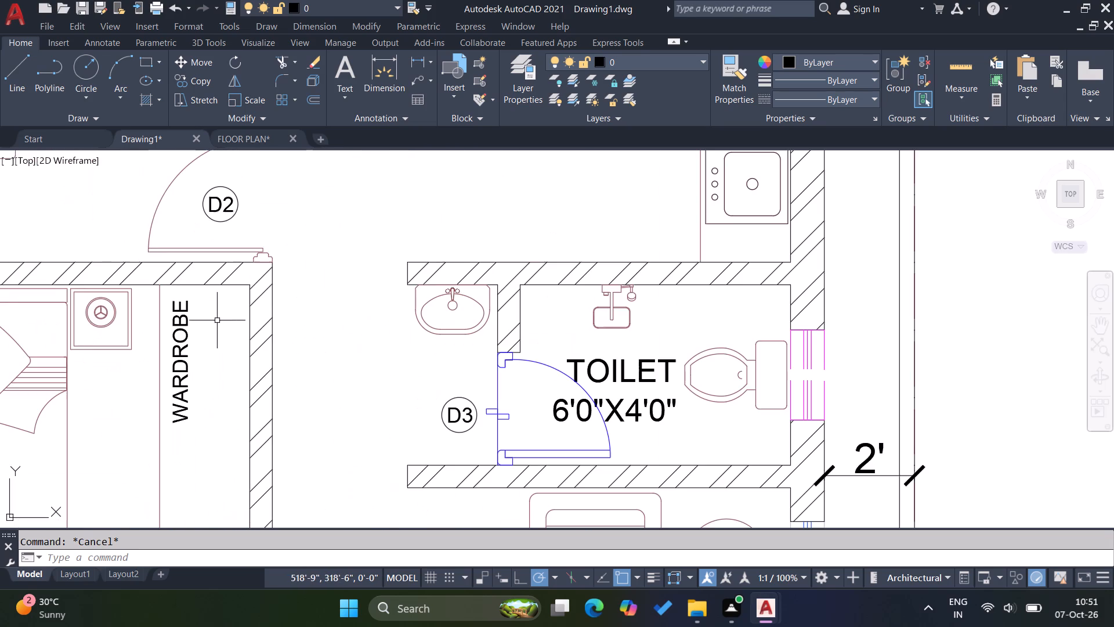
{"action": "scroll", "coordinate": [430, 298], "scroll_direction": "down", "scroll_amount": 2}
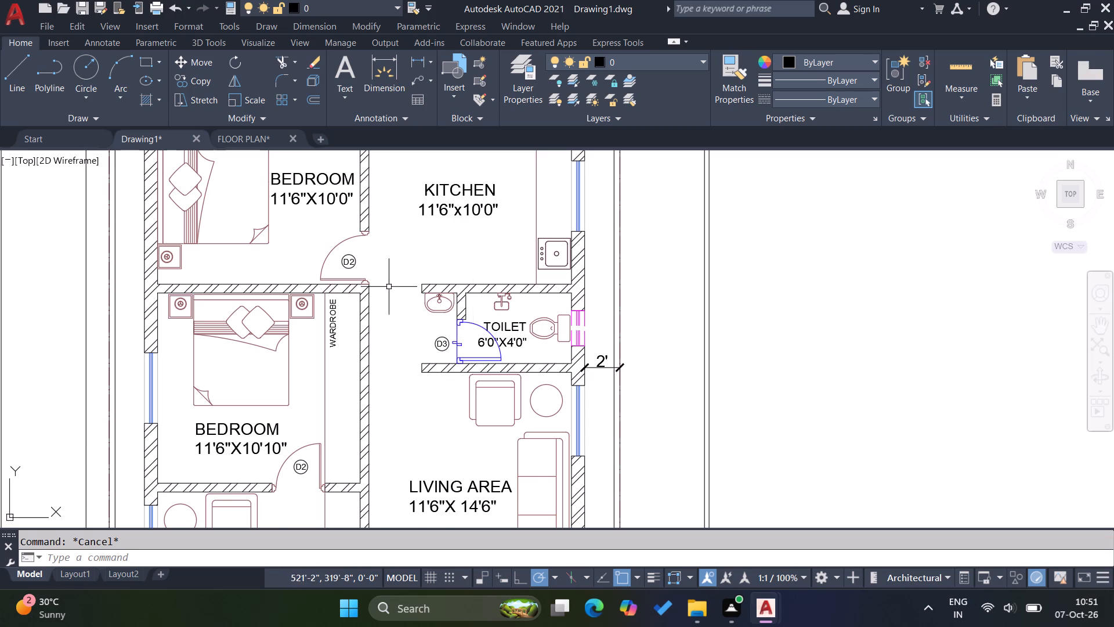
{"action": "scroll", "coordinate": [387, 287], "scroll_direction": "down", "scroll_amount": 2}
{"action": "scroll", "coordinate": [484, 218], "scroll_direction": "up", "scroll_amount": 2}
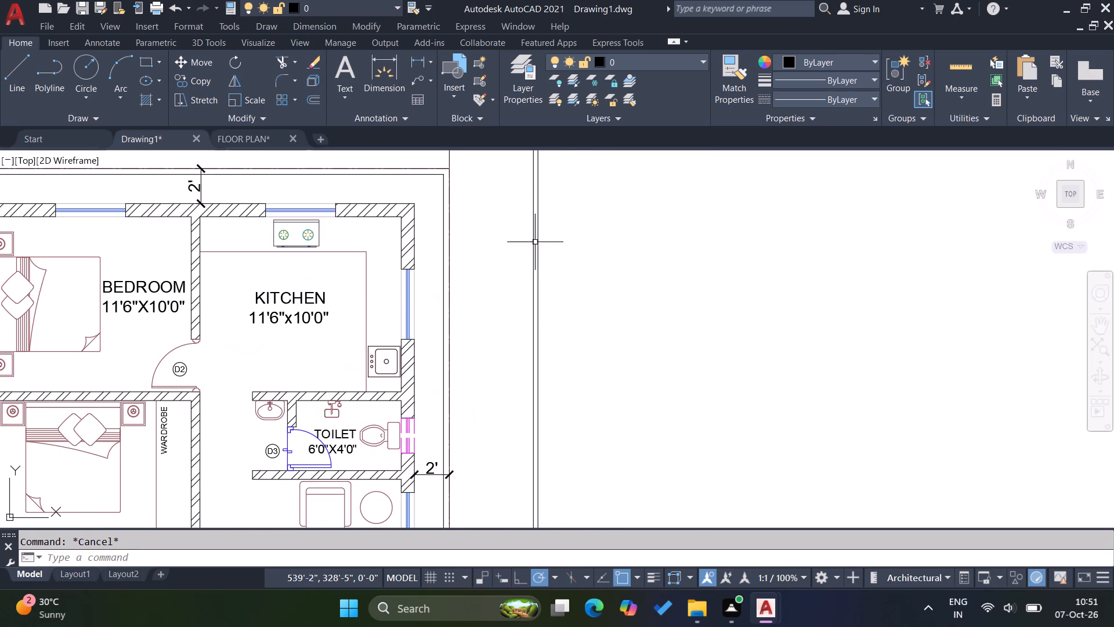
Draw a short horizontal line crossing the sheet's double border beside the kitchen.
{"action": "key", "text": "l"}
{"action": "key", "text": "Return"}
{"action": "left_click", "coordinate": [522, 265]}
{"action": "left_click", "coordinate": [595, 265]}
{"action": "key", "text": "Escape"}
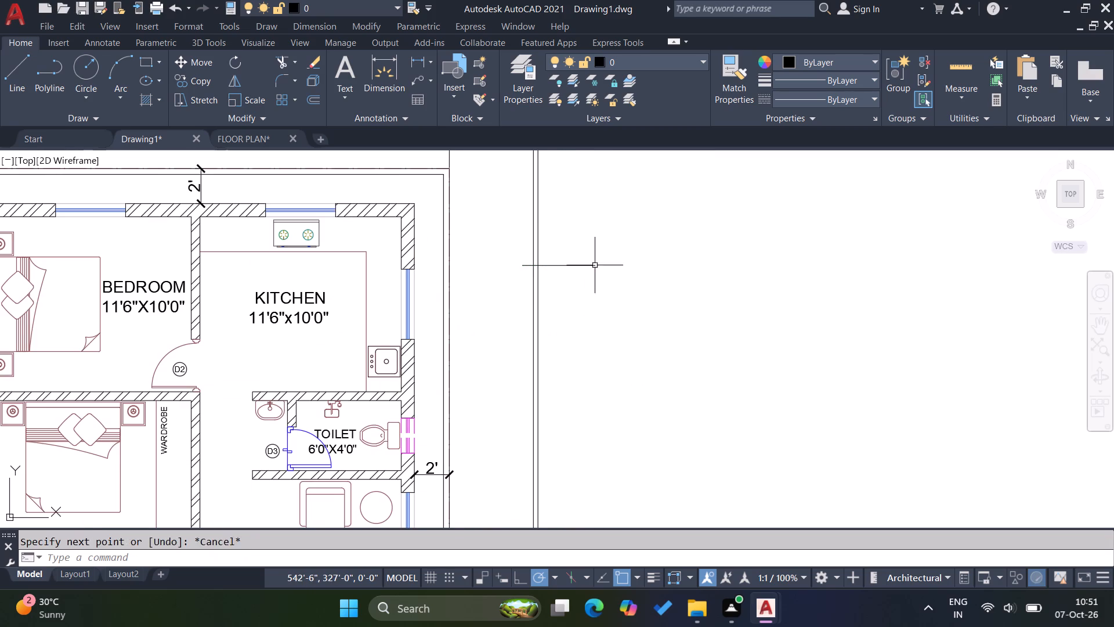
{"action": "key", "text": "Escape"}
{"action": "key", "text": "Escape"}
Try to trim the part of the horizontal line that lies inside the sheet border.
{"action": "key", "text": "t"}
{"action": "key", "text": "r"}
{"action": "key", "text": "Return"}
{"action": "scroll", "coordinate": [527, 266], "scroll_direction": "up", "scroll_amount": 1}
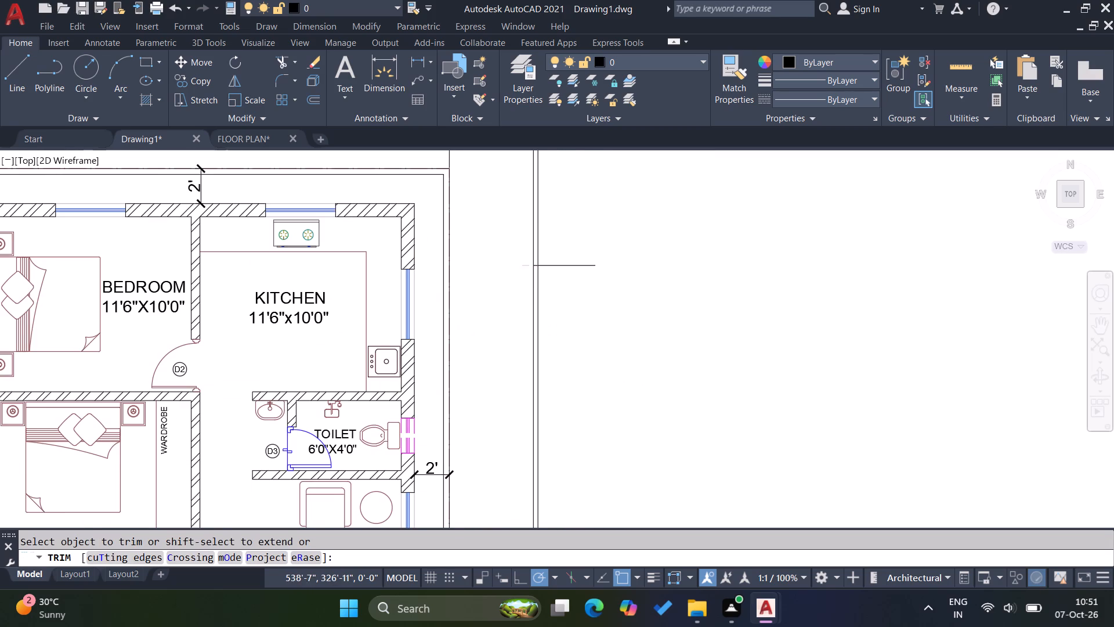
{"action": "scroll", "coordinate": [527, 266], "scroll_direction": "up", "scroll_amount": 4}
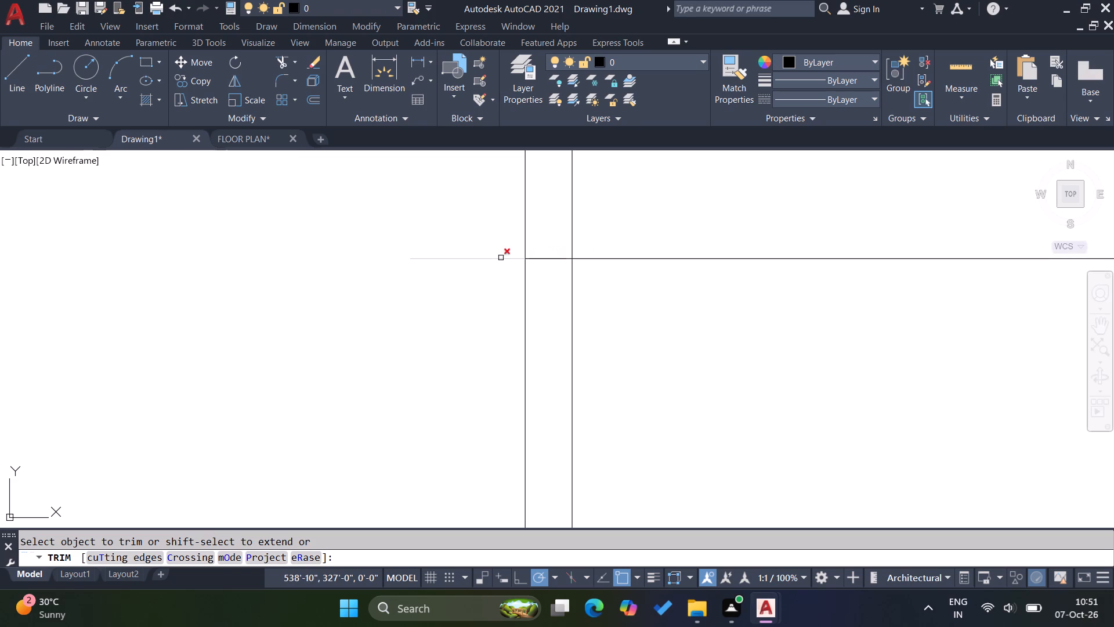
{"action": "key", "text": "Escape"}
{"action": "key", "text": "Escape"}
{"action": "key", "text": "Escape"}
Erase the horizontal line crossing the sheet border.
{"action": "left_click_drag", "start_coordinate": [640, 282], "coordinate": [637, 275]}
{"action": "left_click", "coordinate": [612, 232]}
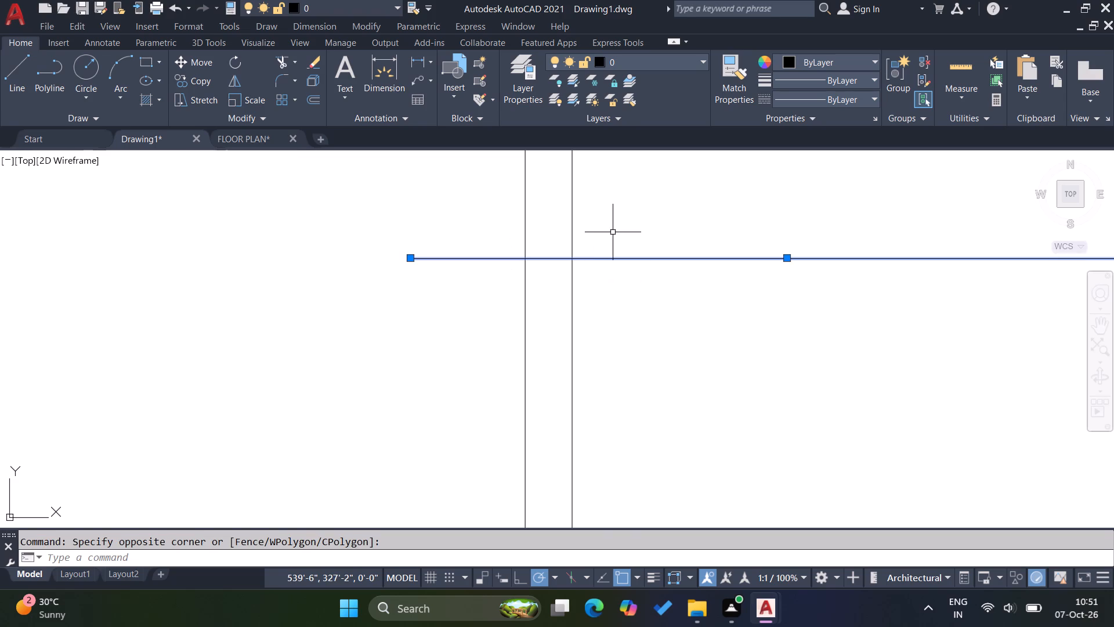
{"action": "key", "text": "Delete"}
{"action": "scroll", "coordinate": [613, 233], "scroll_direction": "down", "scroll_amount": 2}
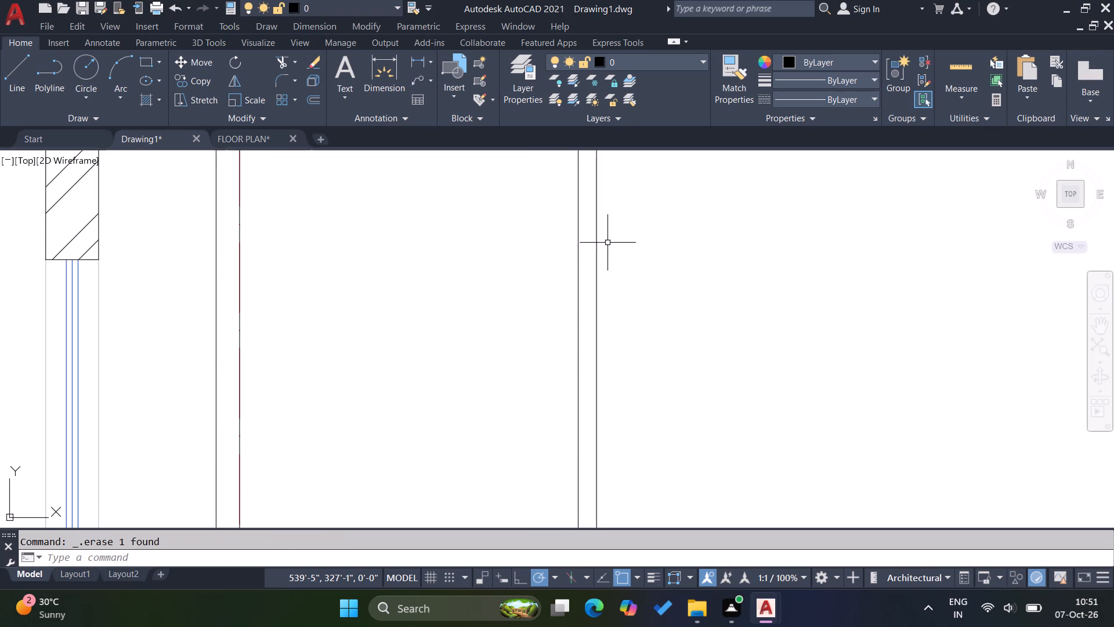
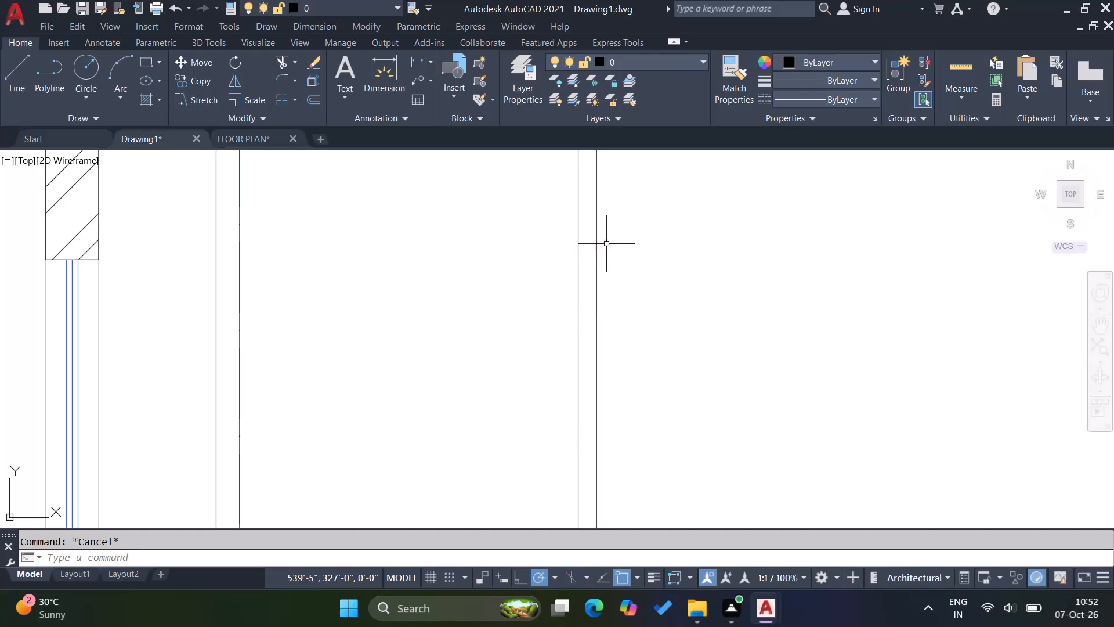
Examine the pasted ground floor plan, including the parking, staircase, road and title block areas.
{"action": "scroll", "coordinate": [606, 246], "scroll_direction": "down", "scroll_amount": 5}
{"action": "scroll", "coordinate": [486, 280], "scroll_direction": "down", "scroll_amount": 2}
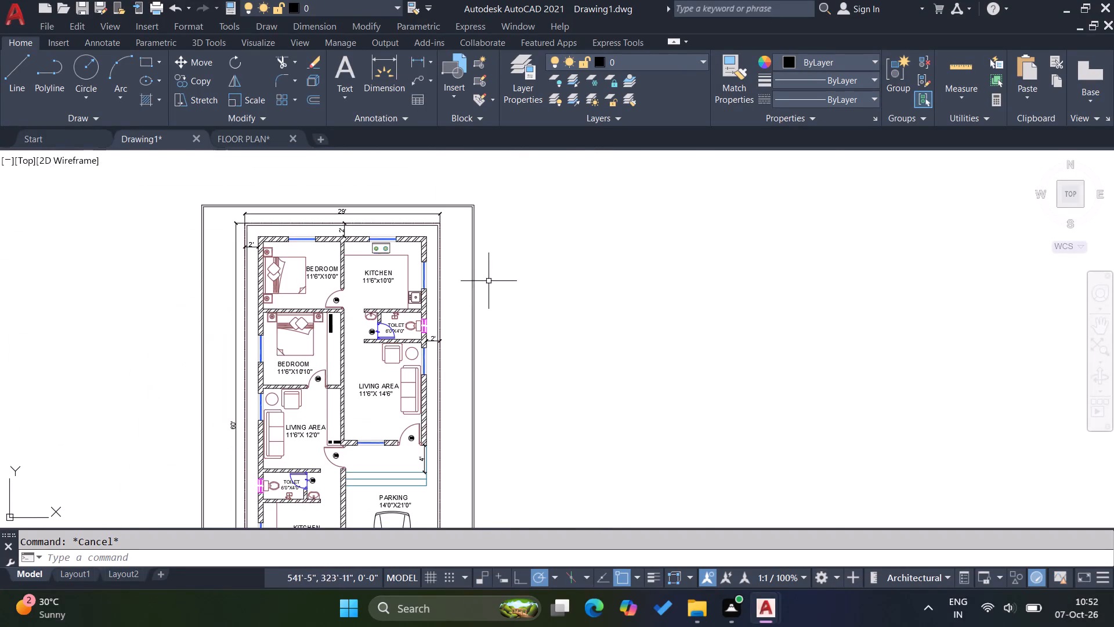
{"action": "scroll", "coordinate": [345, 308], "scroll_direction": "up", "scroll_amount": 4}
{"action": "scroll", "coordinate": [434, 289], "scroll_direction": "down", "scroll_amount": 5}
{"action": "scroll", "coordinate": [435, 388], "scroll_direction": "up", "scroll_amount": 3}
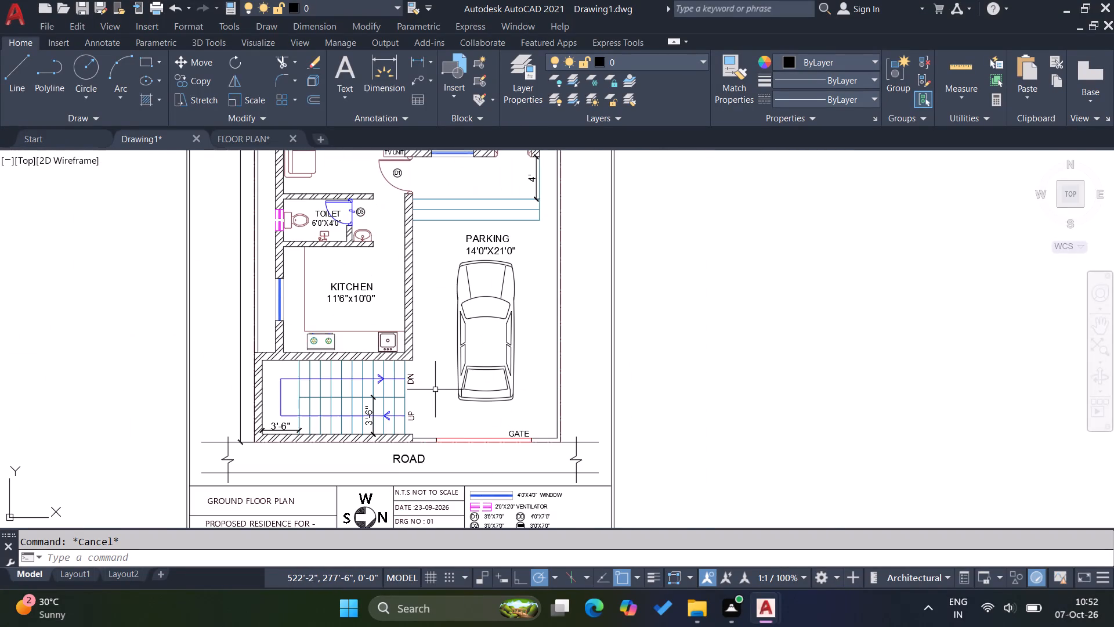
{"action": "key", "text": "Escape"}
{"action": "key", "text": "Escape"}
{"action": "key", "text": "Escape"}
{"action": "scroll", "coordinate": [431, 384], "scroll_direction": "down", "scroll_amount": 3}
{"action": "scroll", "coordinate": [436, 396], "scroll_direction": "up", "scroll_amount": 3}
{"action": "scroll", "coordinate": [389, 405], "scroll_direction": "down", "scroll_amount": 1}
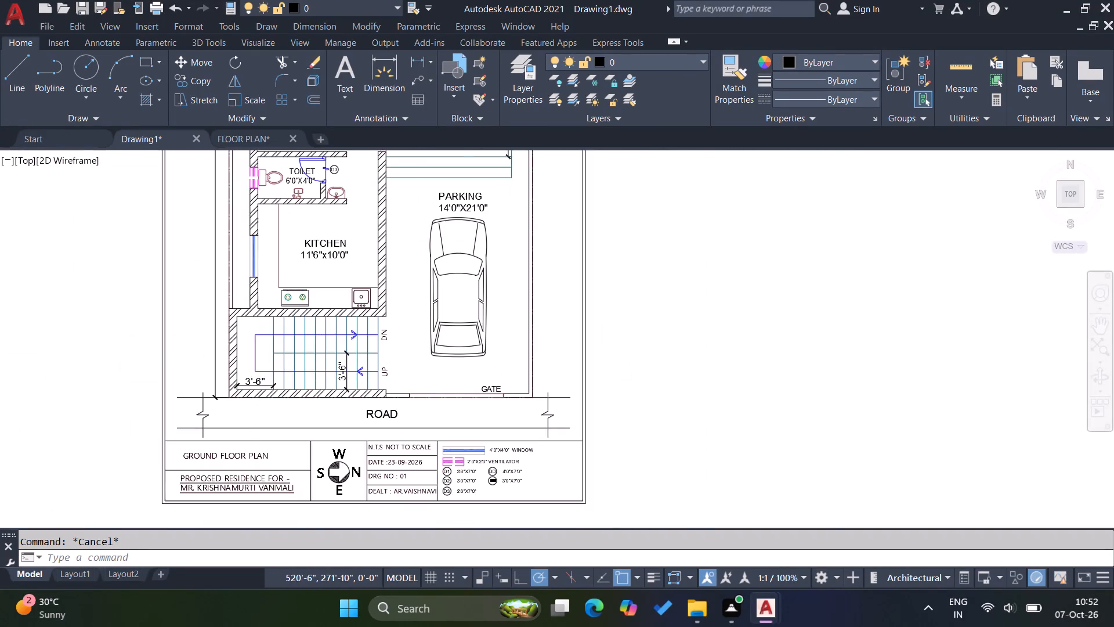
{"action": "scroll", "coordinate": [389, 405], "scroll_direction": "down", "scroll_amount": 5}
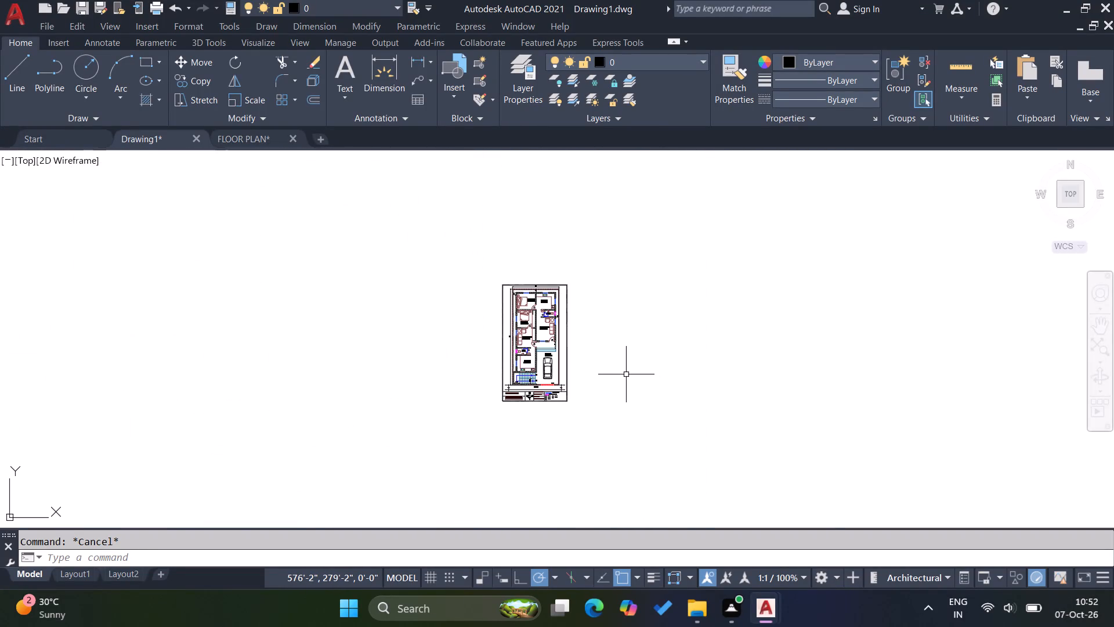
{"action": "key", "text": "Escape"}
{"action": "key", "text": "Escape"}
{"action": "scroll", "coordinate": [625, 373], "scroll_direction": "down", "scroll_amount": 2}
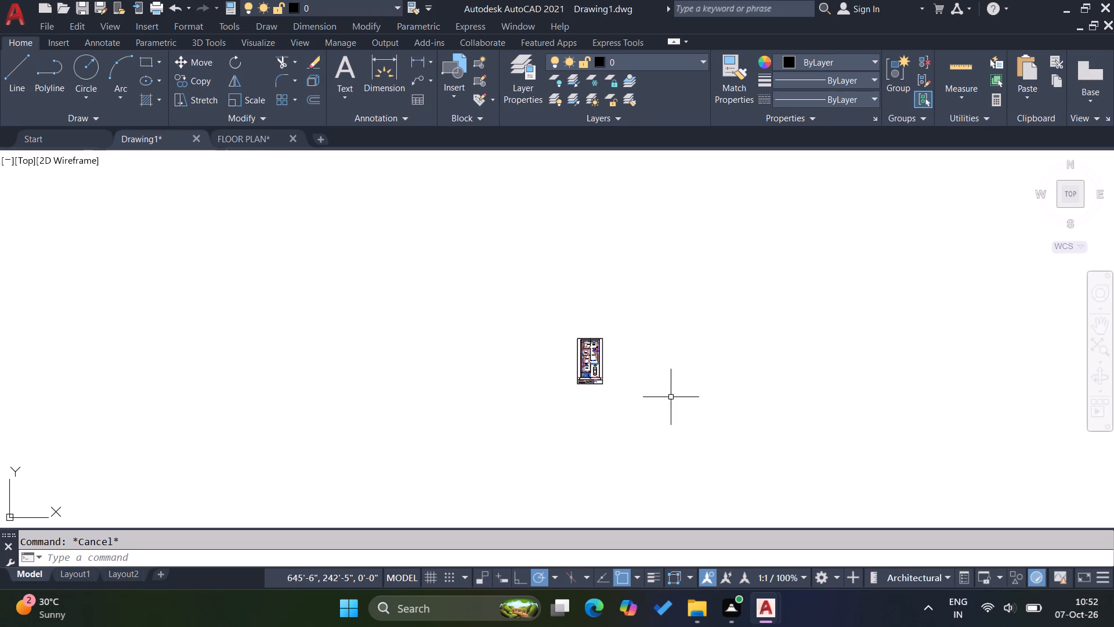
{"action": "scroll", "coordinate": [688, 392], "scroll_direction": "up", "scroll_amount": 2}
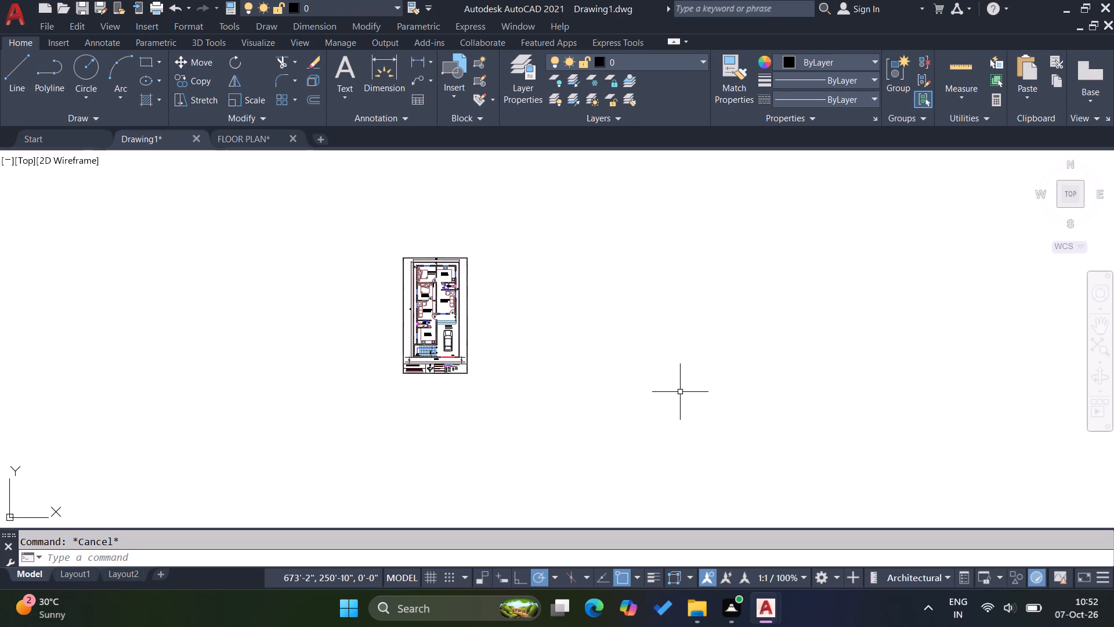
{"action": "key", "text": "Escape"}
{"action": "key", "text": "Escape"}
{"action": "key", "text": "Escape"}
Make WALL the current layer for drawing in the empty area near the origin.
{"action": "scroll", "coordinate": [681, 392], "scroll_direction": "down", "scroll_amount": 1}
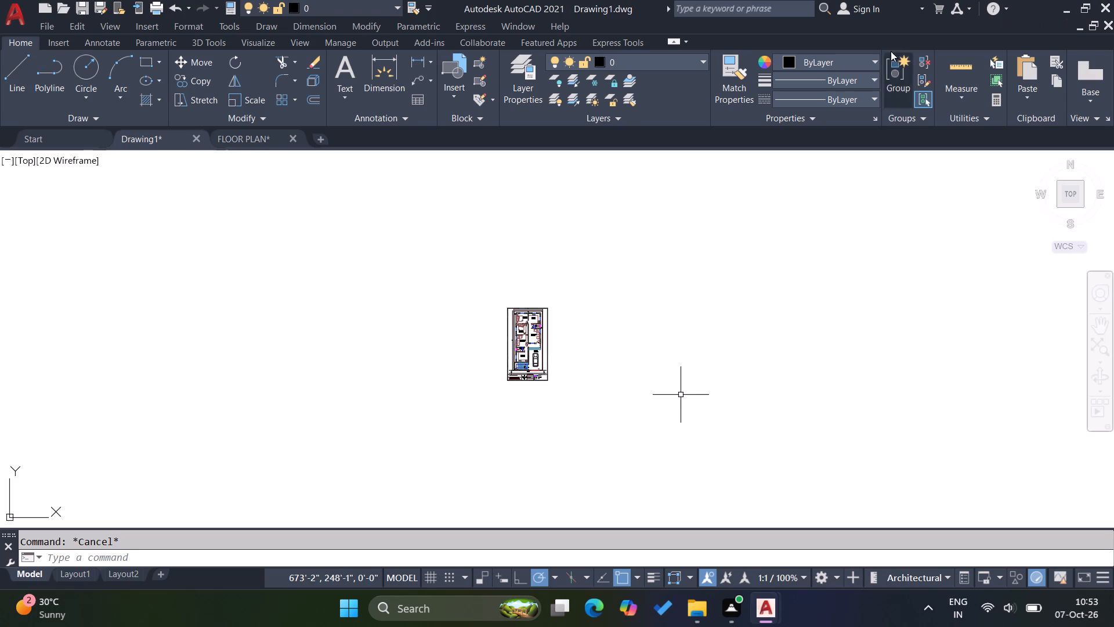
{"action": "scroll", "coordinate": [574, 355], "scroll_direction": "up", "scroll_amount": 2}
{"action": "scroll", "coordinate": [661, 354], "scroll_direction": "down", "scroll_amount": 6}
{"action": "scroll", "coordinate": [426, 402], "scroll_direction": "up", "scroll_amount": 1}
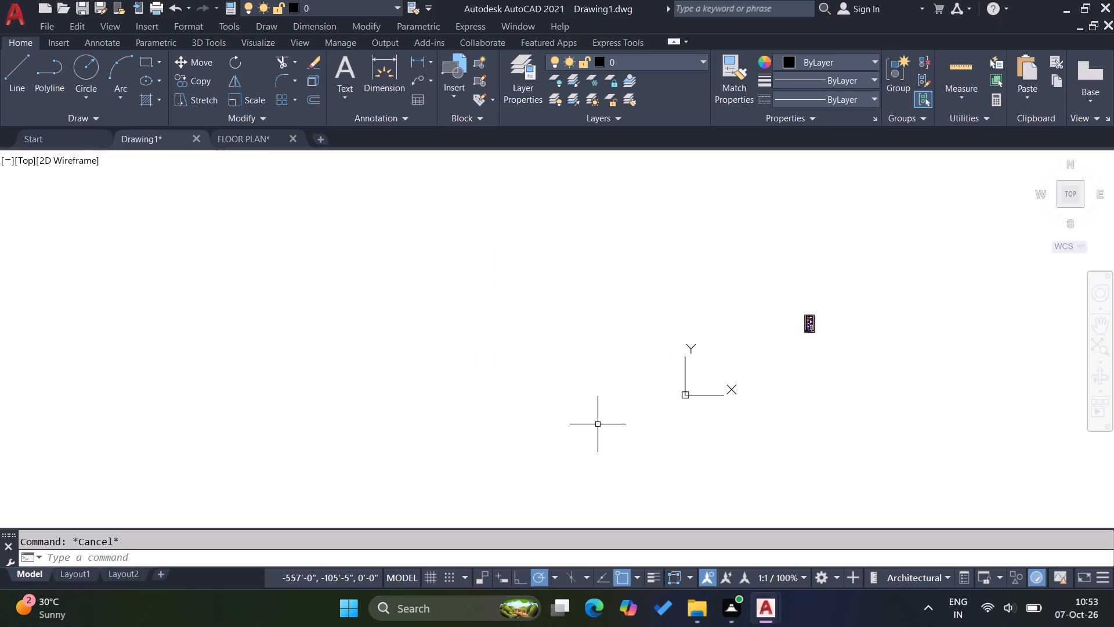
{"action": "scroll", "coordinate": [765, 398], "scroll_direction": "up", "scroll_amount": 2}
{"action": "scroll", "coordinate": [0, 298], "scroll_direction": "down", "scroll_amount": 2}
{"action": "scroll", "coordinate": [197, 305], "scroll_direction": "up", "scroll_amount": 3}
{"action": "scroll", "coordinate": [305, 344], "scroll_direction": "up", "scroll_amount": 1}
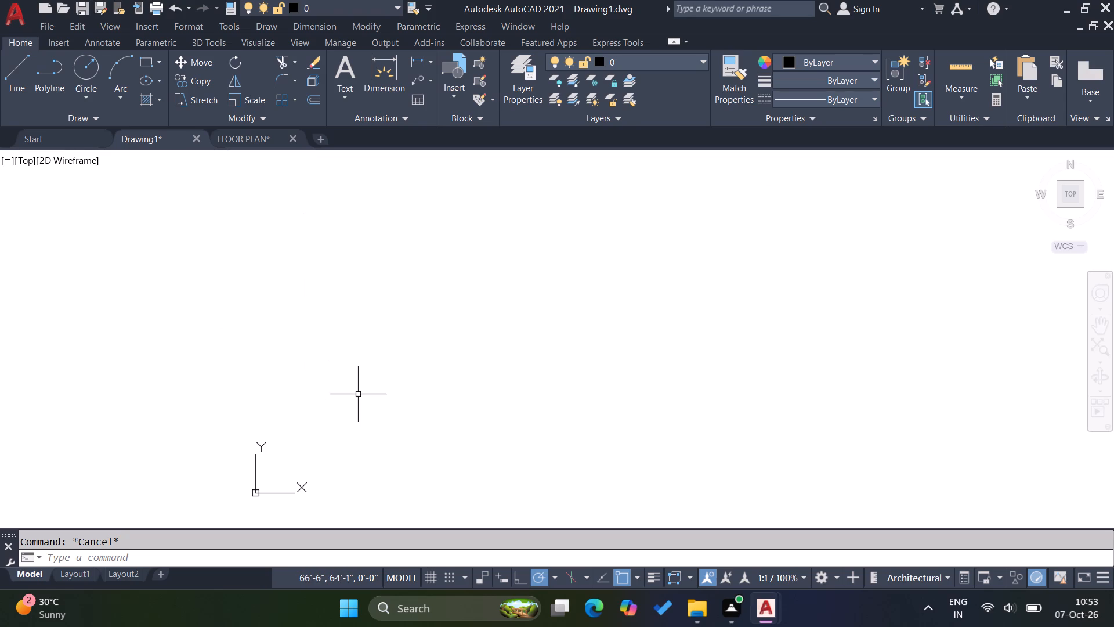
{"action": "key", "text": "Escape"}
{"action": "key", "text": "Escape"}
{"action": "left_click", "coordinate": [667, 63]}
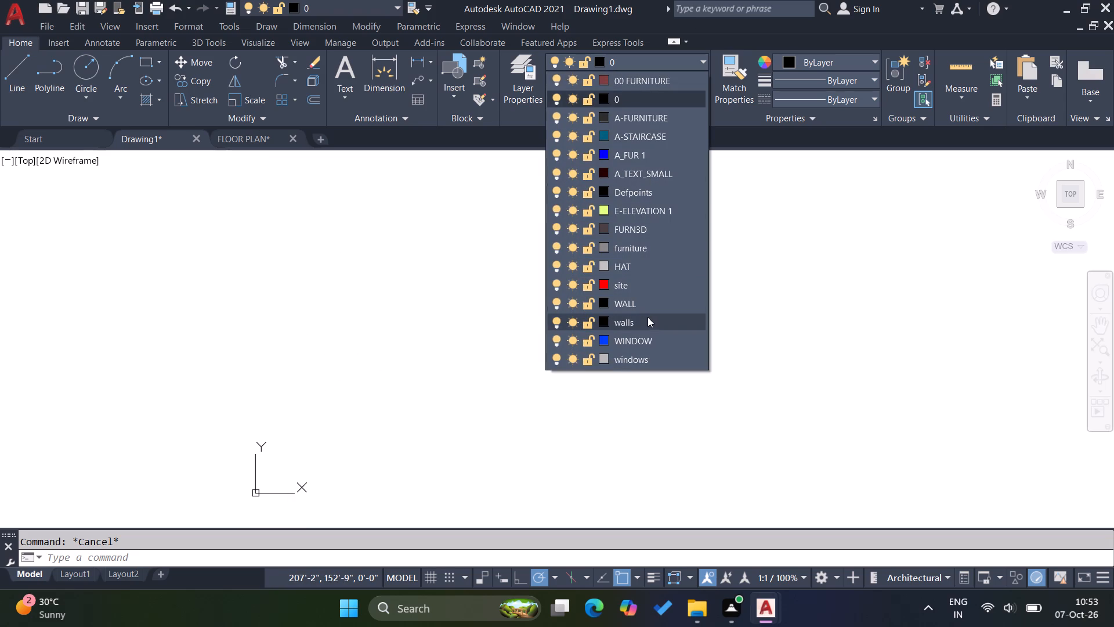
{"action": "left_click", "coordinate": [650, 304]}
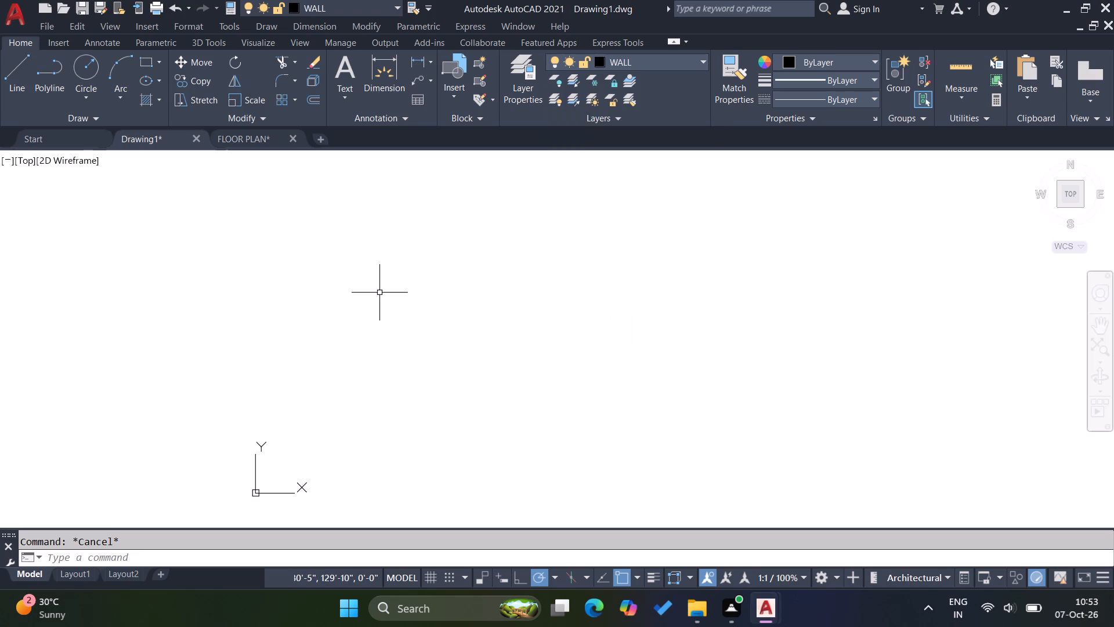
Draw three connected lines near the origin, 15' to the right, 12' up and 15' back left, turning Ortho on for the last.
{"action": "key", "text": "l"}
{"action": "key", "text": "Return"}
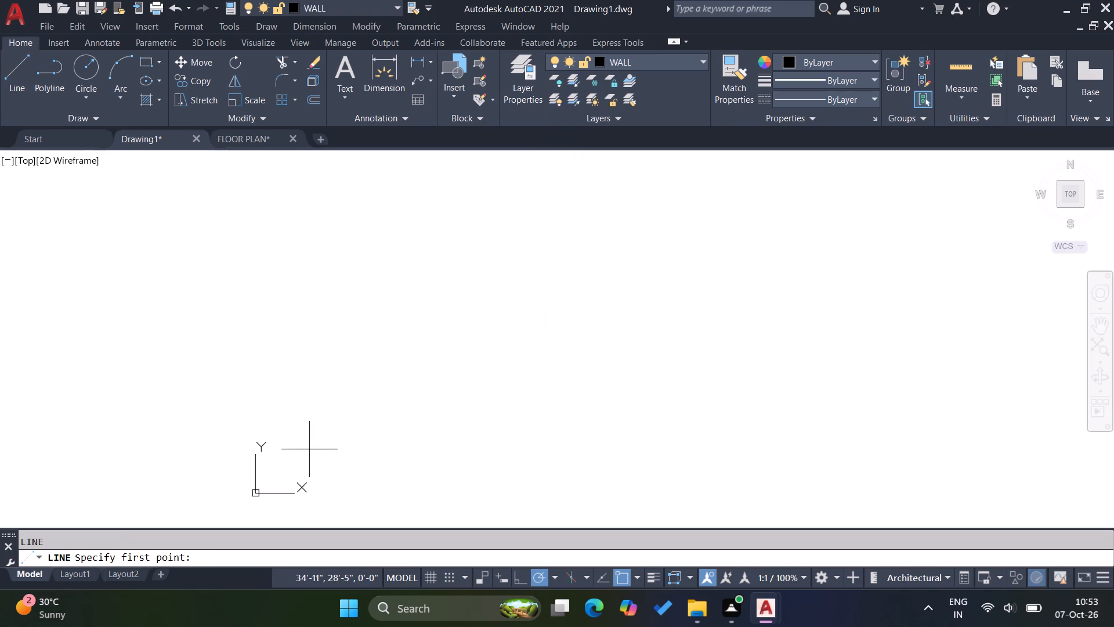
{"action": "scroll", "coordinate": [315, 441], "scroll_direction": "up", "scroll_amount": 2}
{"action": "scroll", "coordinate": [393, 391], "scroll_direction": "down", "scroll_amount": 2}
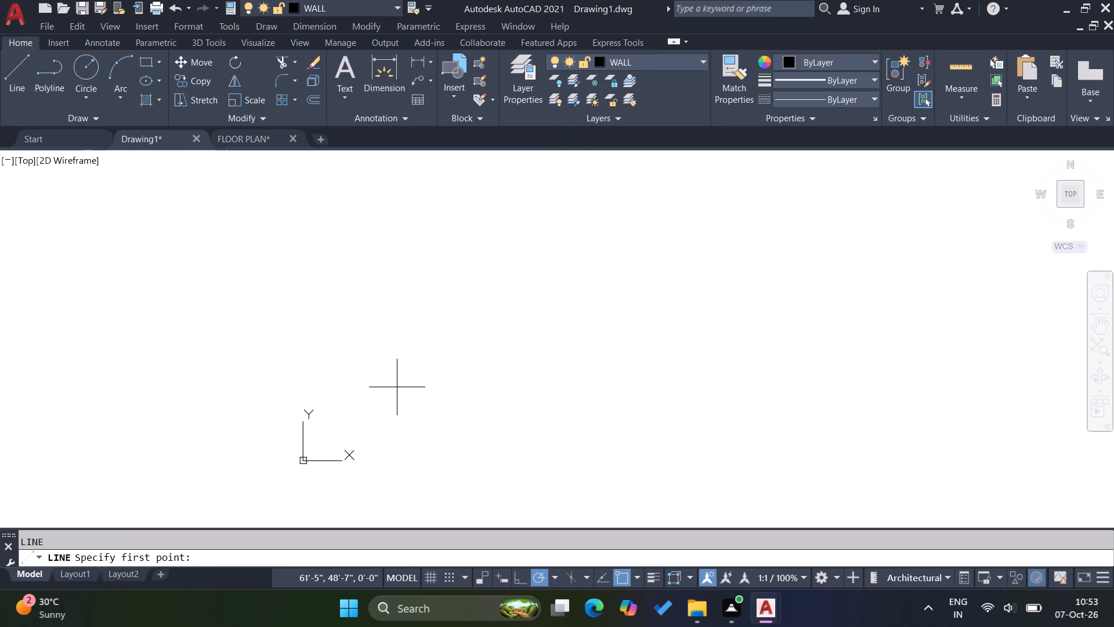
{"action": "scroll", "coordinate": [367, 425], "scroll_direction": "up", "scroll_amount": 2}
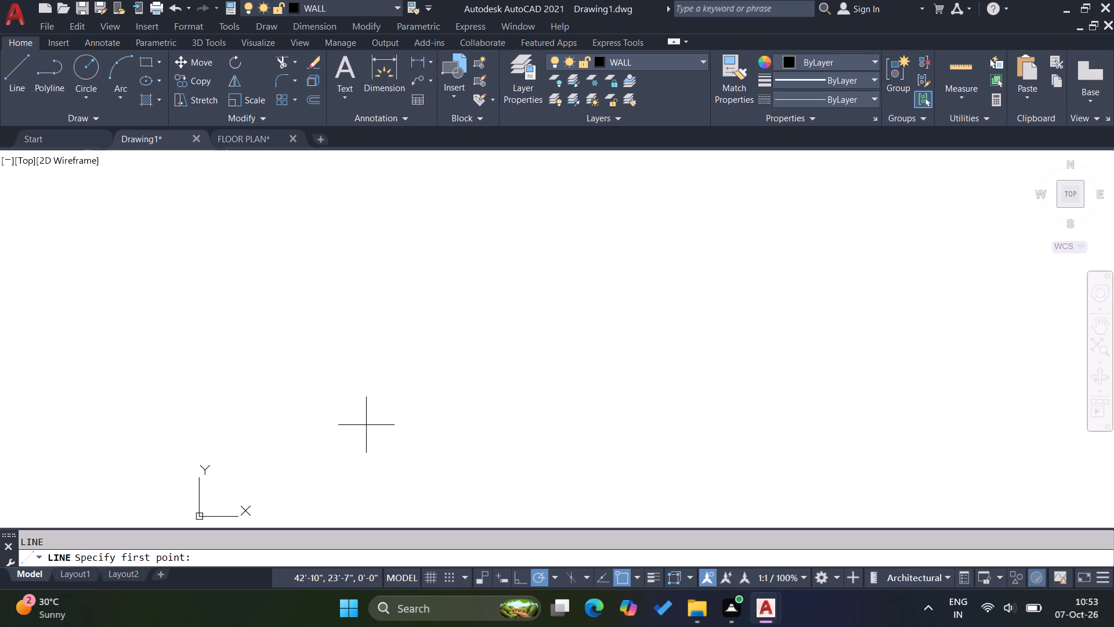
{"action": "scroll", "coordinate": [408, 419], "scroll_direction": "down", "scroll_amount": 2}
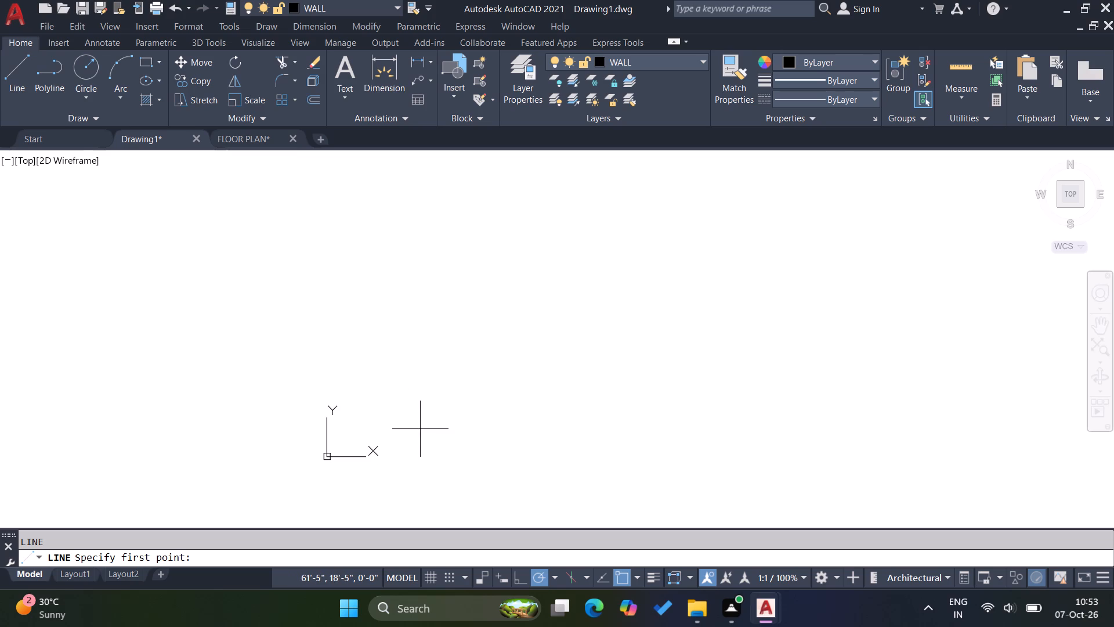
{"action": "scroll", "coordinate": [420, 429], "scroll_direction": "up", "scroll_amount": 2}
{"action": "left_click", "coordinate": [387, 439]}
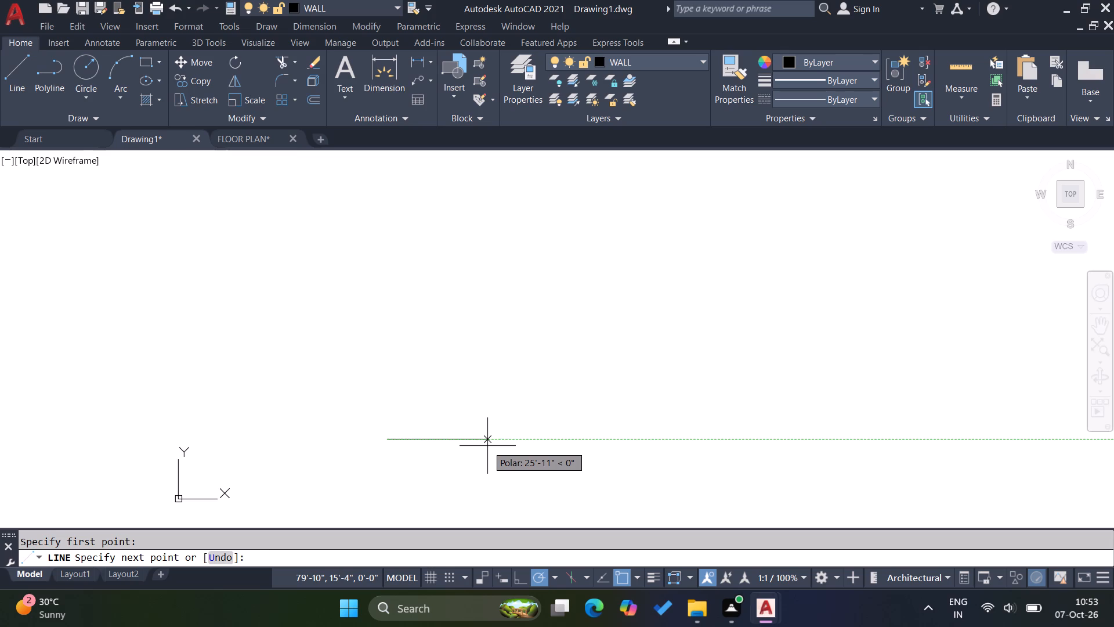
{"action": "type", "text": "15"}
{"action": "key", "text": "apostrophe"}
{"action": "key", "text": "Return"}
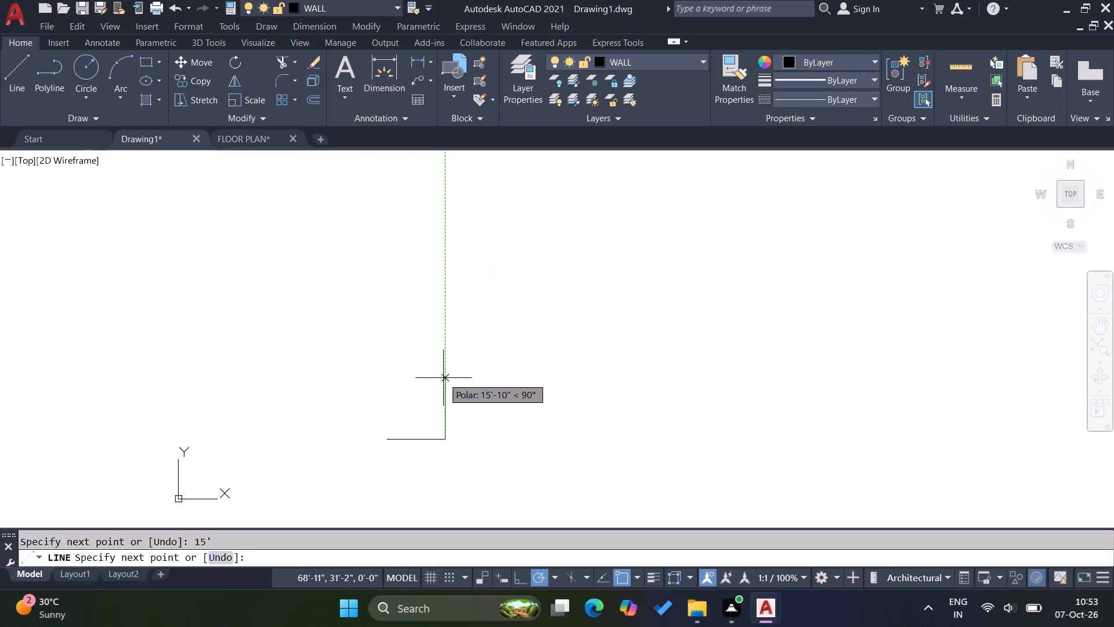
{"action": "type", "text": "12'"}
{"action": "key", "text": "Return"}
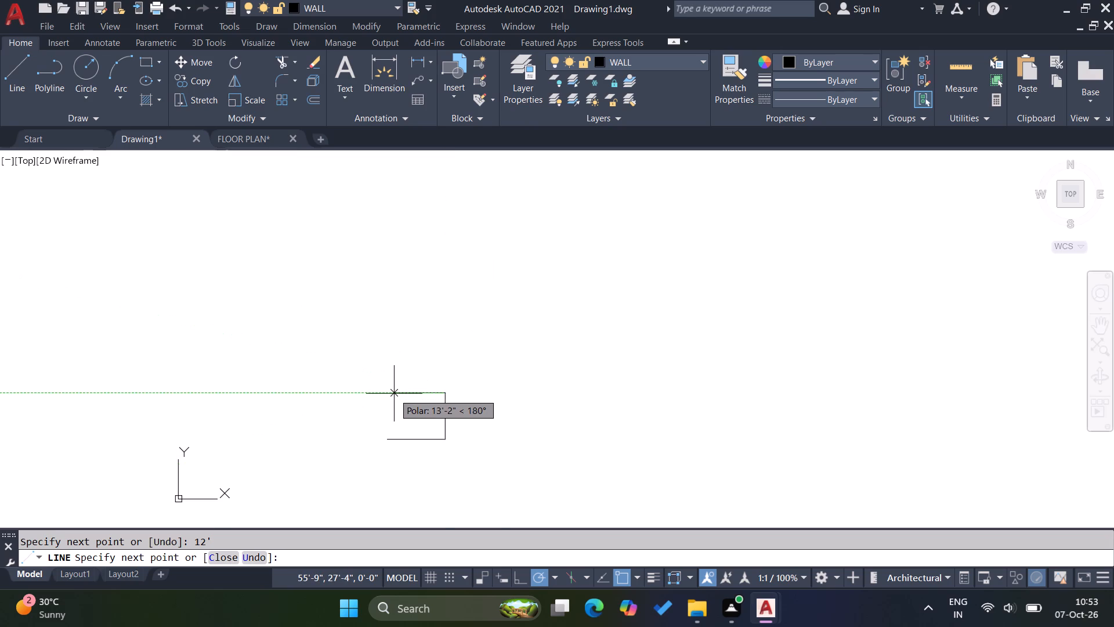
{"action": "left_click", "coordinate": [523, 574]}
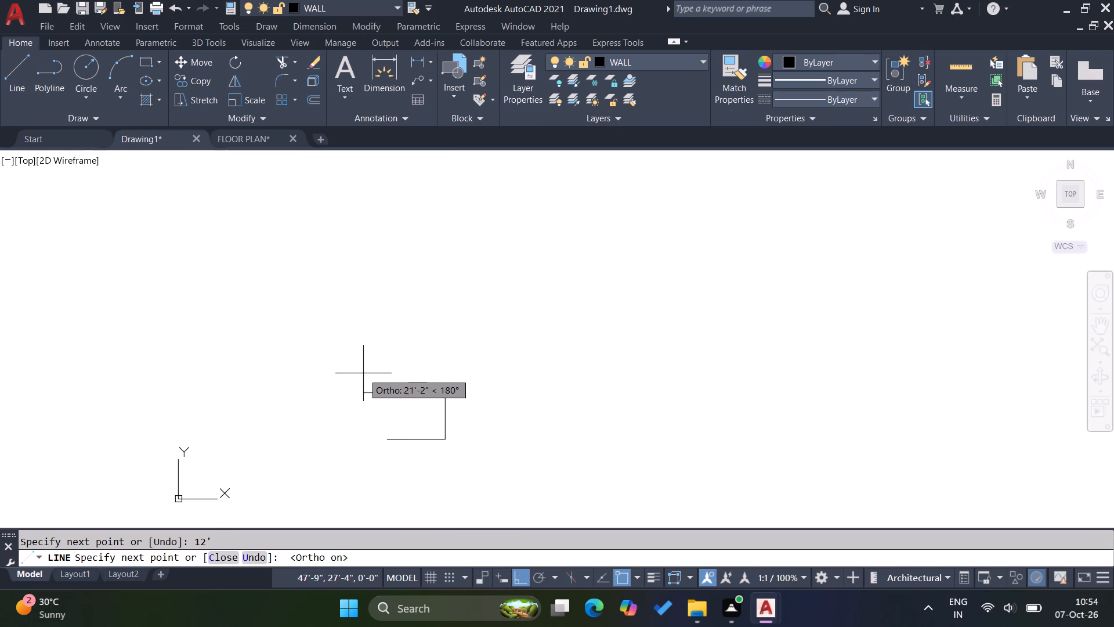
{"action": "type", "text": "15"}
{"action": "key", "text": "apostrophe"}
{"action": "key", "text": "Return"}
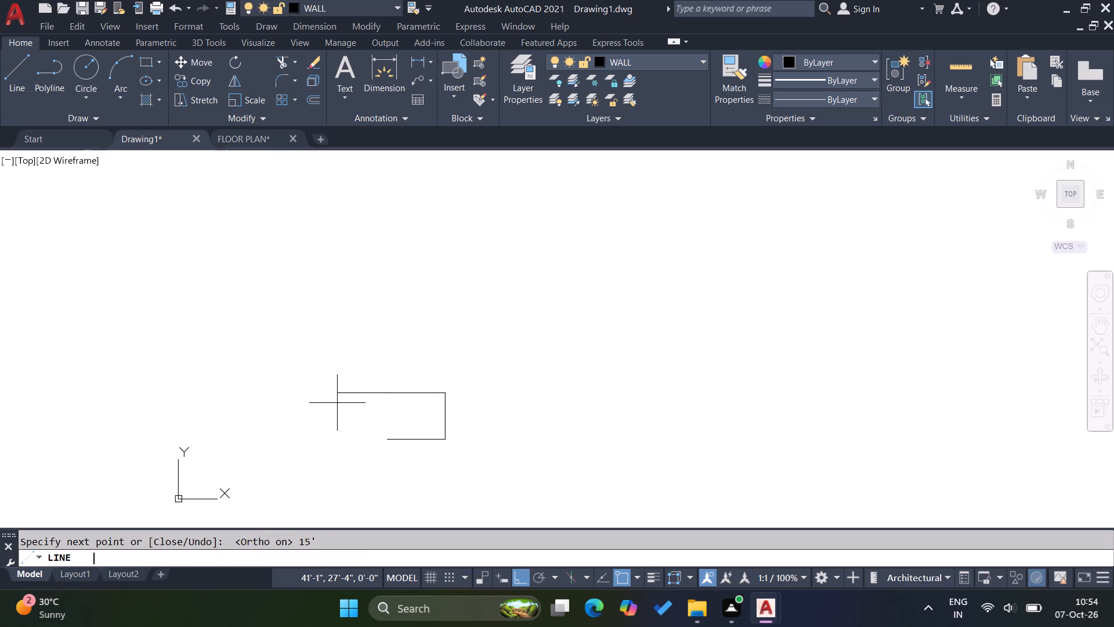
{"action": "key", "text": "Escape"}
{"action": "key", "text": "Escape"}
{"action": "key", "text": "Escape"}
{"action": "key", "text": "Escape"}
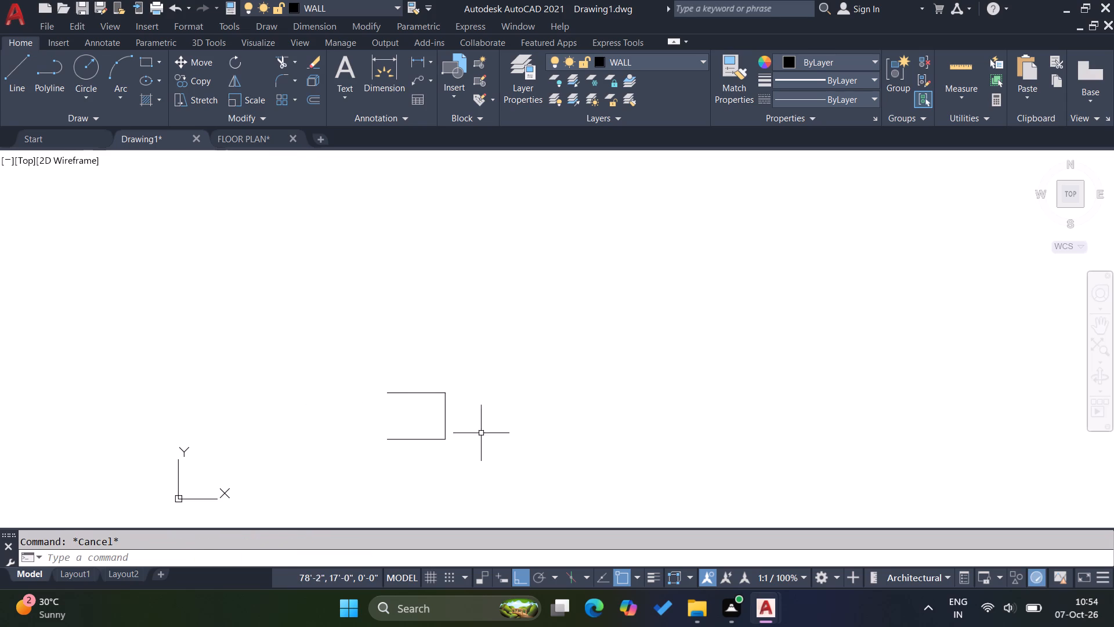
{"action": "key", "text": "Escape"}
{"action": "key", "text": "Escape"}
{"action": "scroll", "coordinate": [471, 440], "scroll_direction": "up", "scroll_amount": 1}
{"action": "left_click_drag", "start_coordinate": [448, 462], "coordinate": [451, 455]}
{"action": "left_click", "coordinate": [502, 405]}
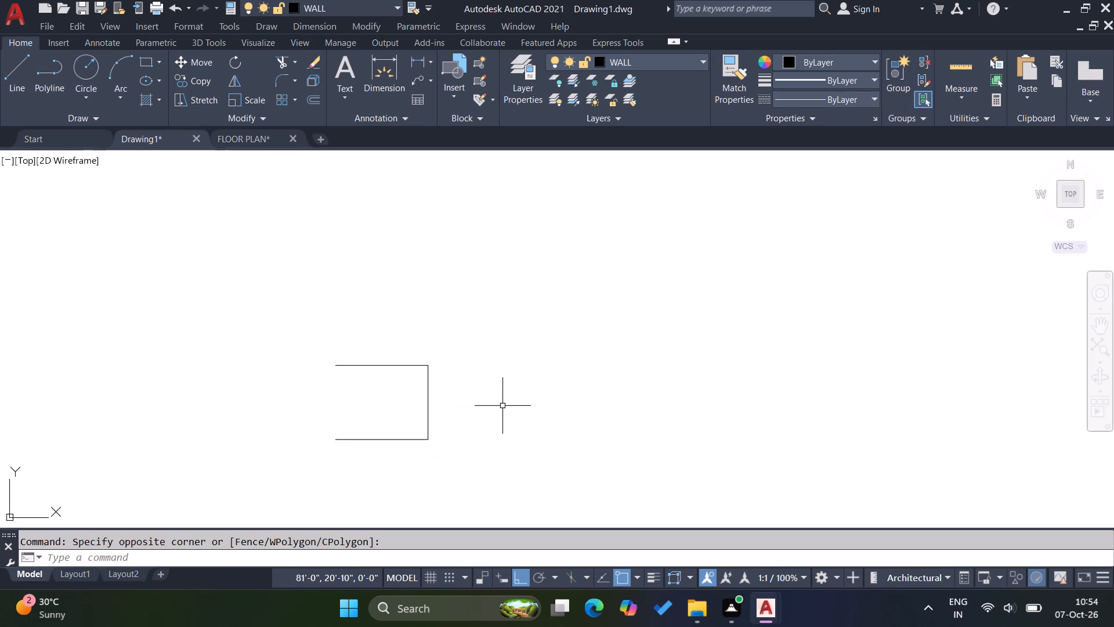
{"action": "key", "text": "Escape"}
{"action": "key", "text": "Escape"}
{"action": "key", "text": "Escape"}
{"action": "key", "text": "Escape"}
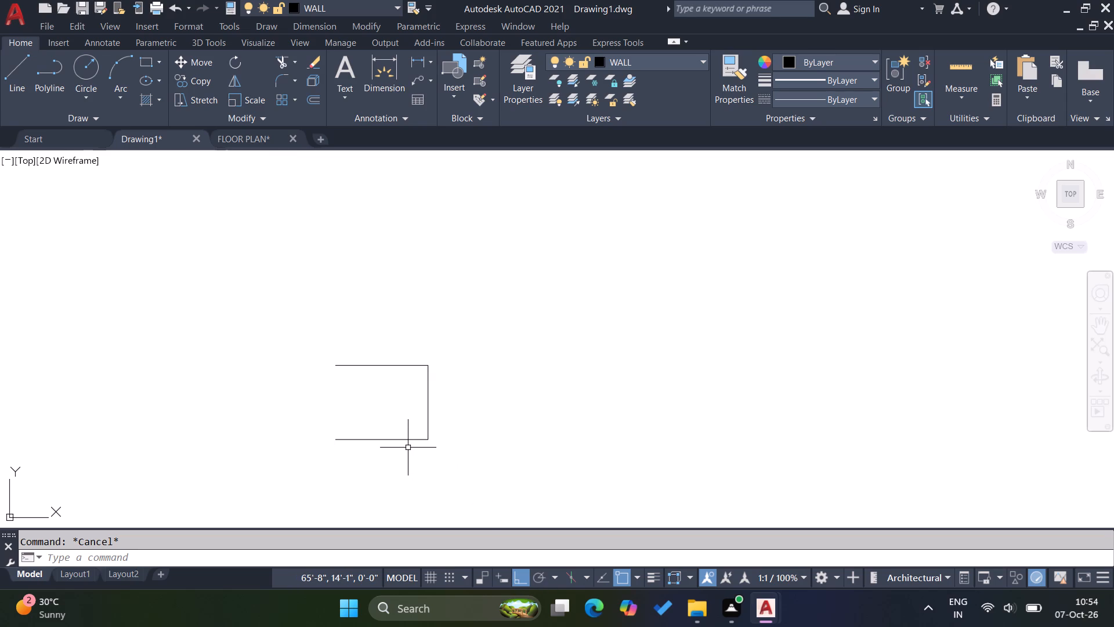
Offset the room's right vertical line and bottom line outward by 9 inches.
{"action": "key", "text": "o"}
{"action": "key", "text": "Return"}
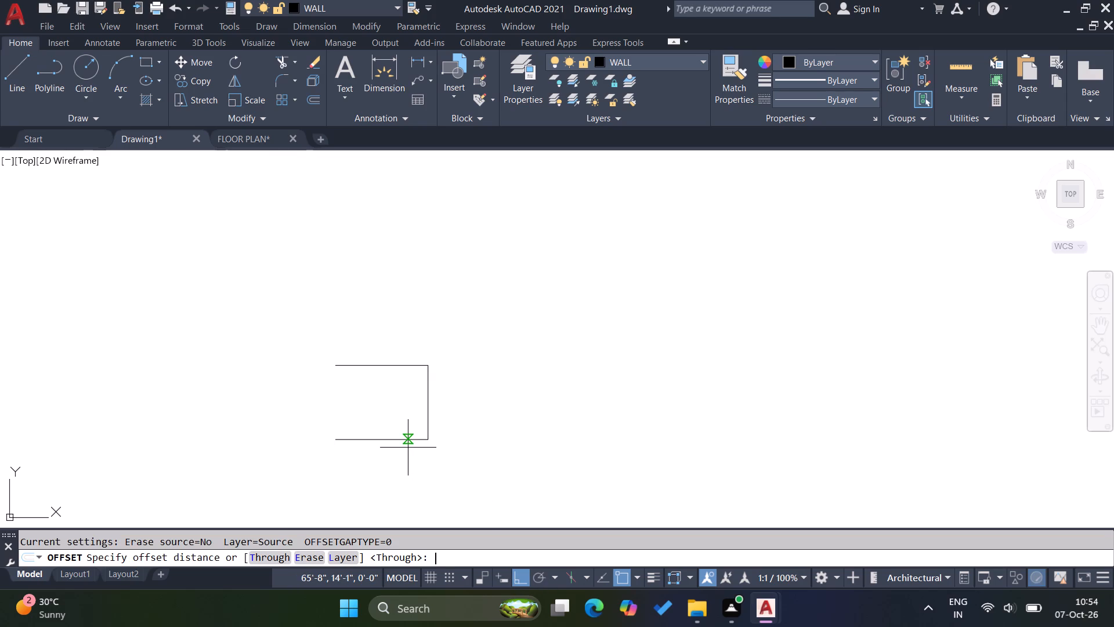
{"action": "key", "text": "9"}
{"action": "key", "text": "Return"}
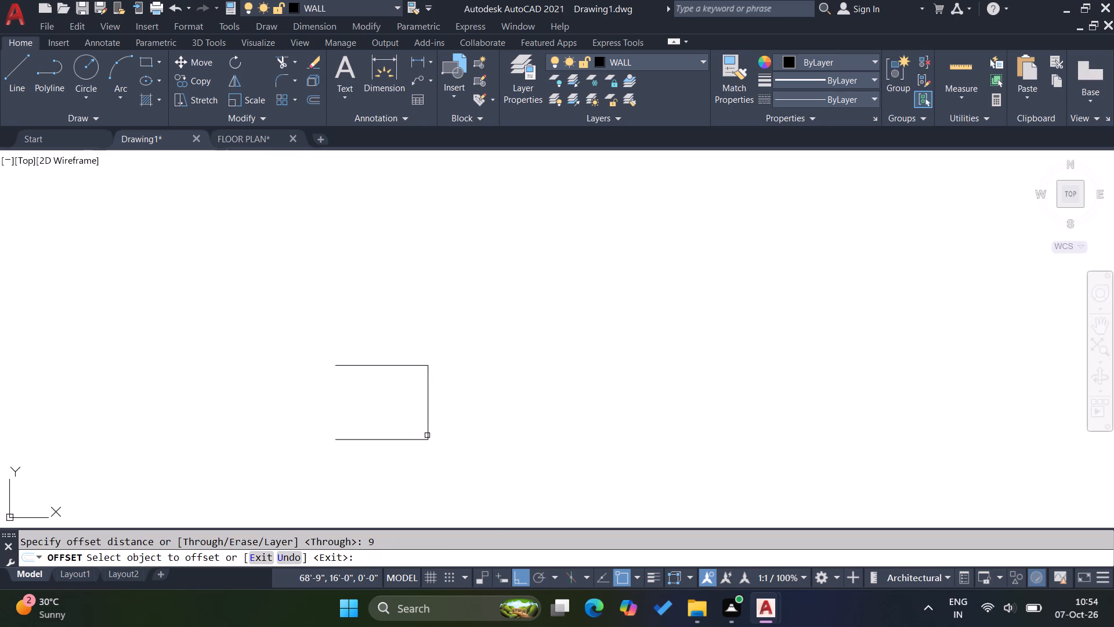
{"action": "left_click", "coordinate": [426, 416]}
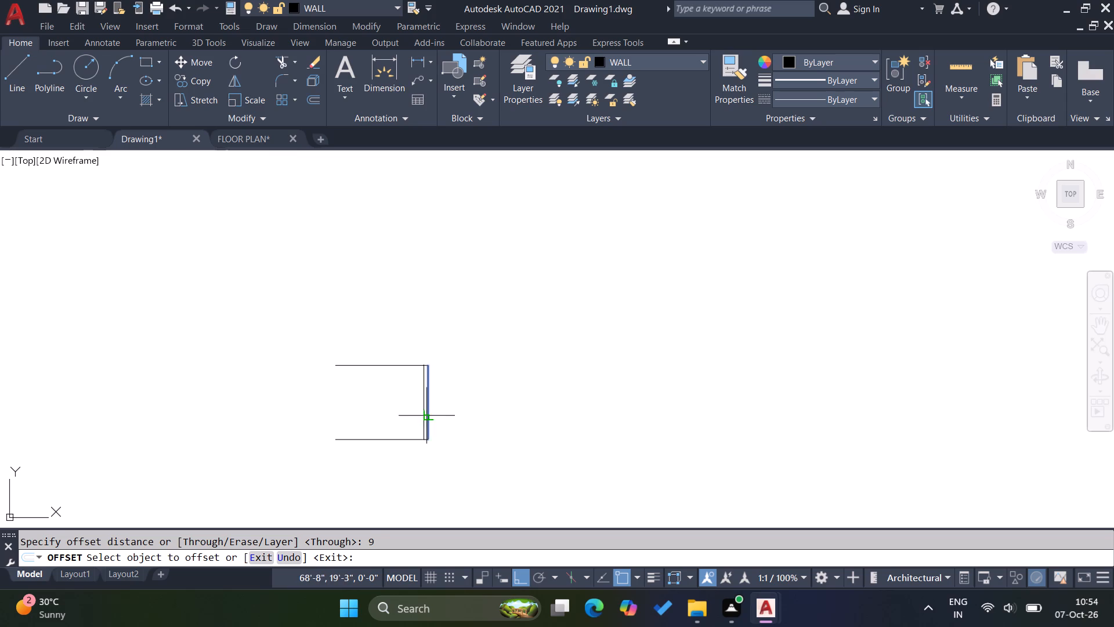
{"action": "left_click", "coordinate": [465, 420]}
{"action": "left_click", "coordinate": [418, 441]}
{"action": "left_click", "coordinate": [417, 460]}
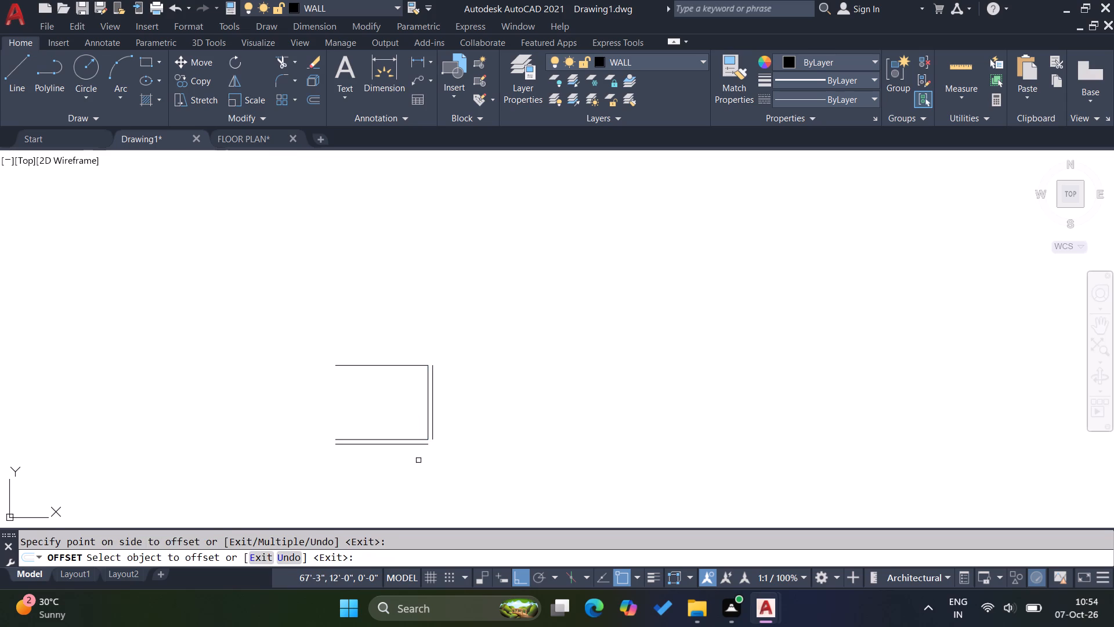
{"action": "key", "text": "Escape"}
{"action": "key", "text": "Escape"}
{"action": "key", "text": "Escape"}
{"action": "key", "text": "Escape"}
Close the room's open left side with a vertical line from the top line's endpoint to the bottom line's endpoint.
{"action": "scroll", "coordinate": [394, 341], "scroll_direction": "up", "scroll_amount": 2}
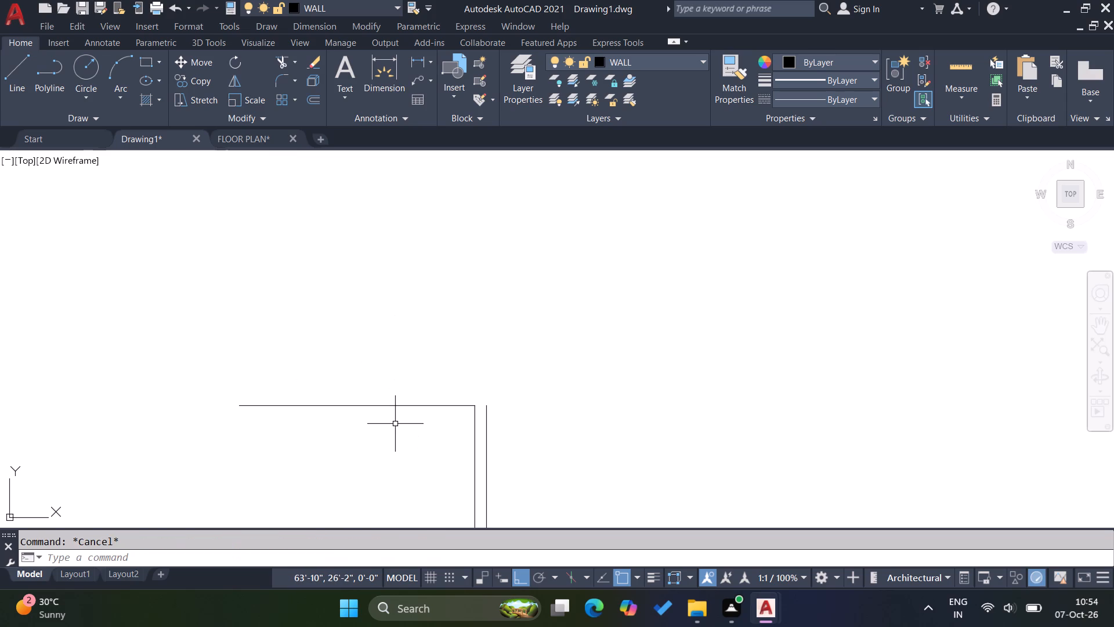
{"action": "scroll", "coordinate": [413, 373], "scroll_direction": "down", "scroll_amount": 2}
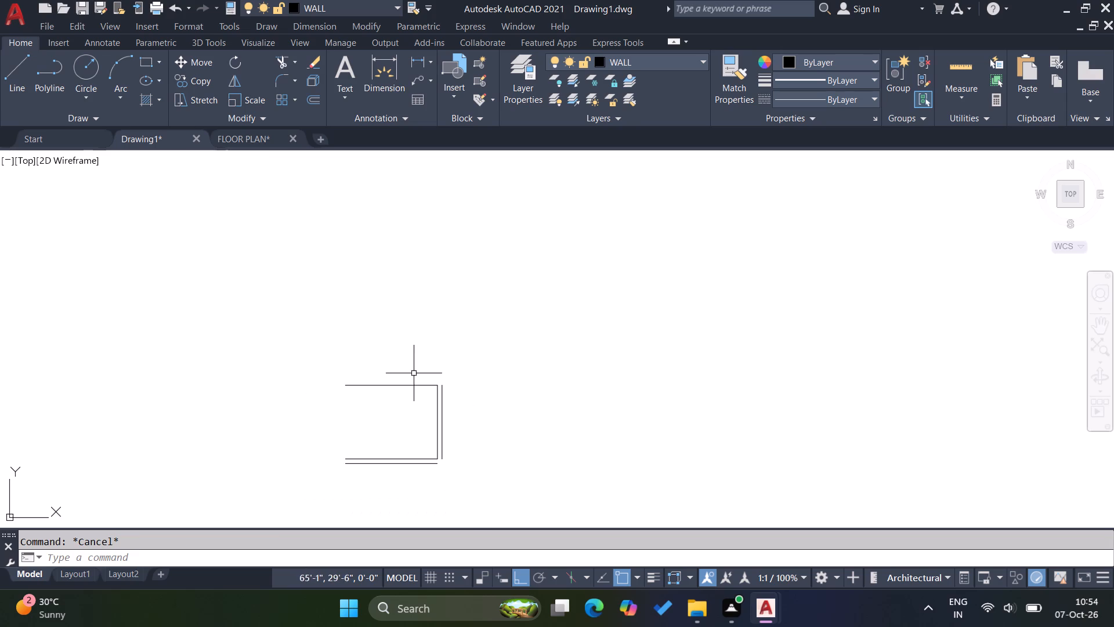
{"action": "scroll", "coordinate": [352, 400], "scroll_direction": "up", "scroll_amount": 1}
{"action": "key", "text": "l"}
{"action": "key", "text": "Return"}
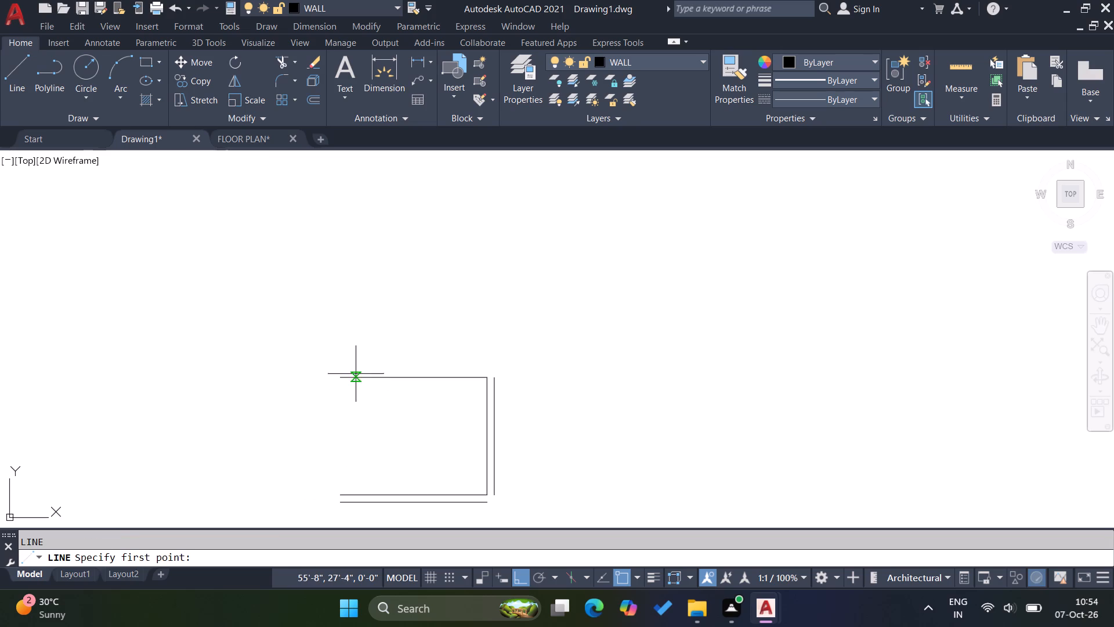
{"action": "left_click", "coordinate": [345, 374]}
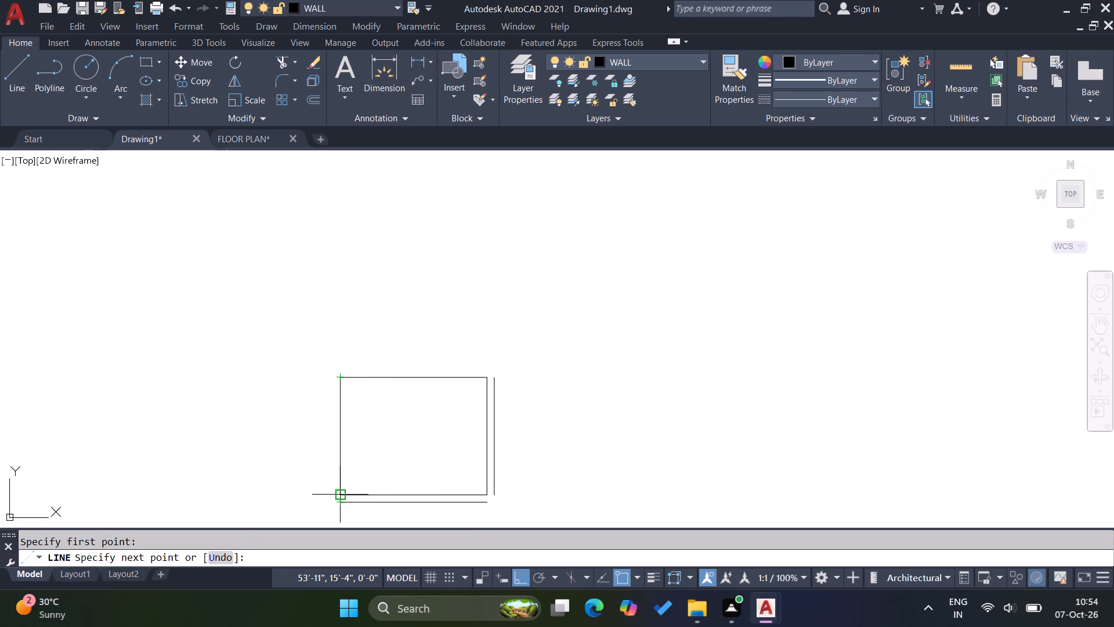
{"action": "left_click", "coordinate": [340, 494]}
{"action": "key", "text": "Escape"}
{"action": "key", "text": "Escape"}
{"action": "key", "text": "Escape"}
{"action": "key", "text": "Escape"}
{"action": "key", "text": "Escape"}
{"action": "key", "text": "Escape"}
Offset the room's left vertical line outward by 6 inches.
{"action": "key", "text": "o"}
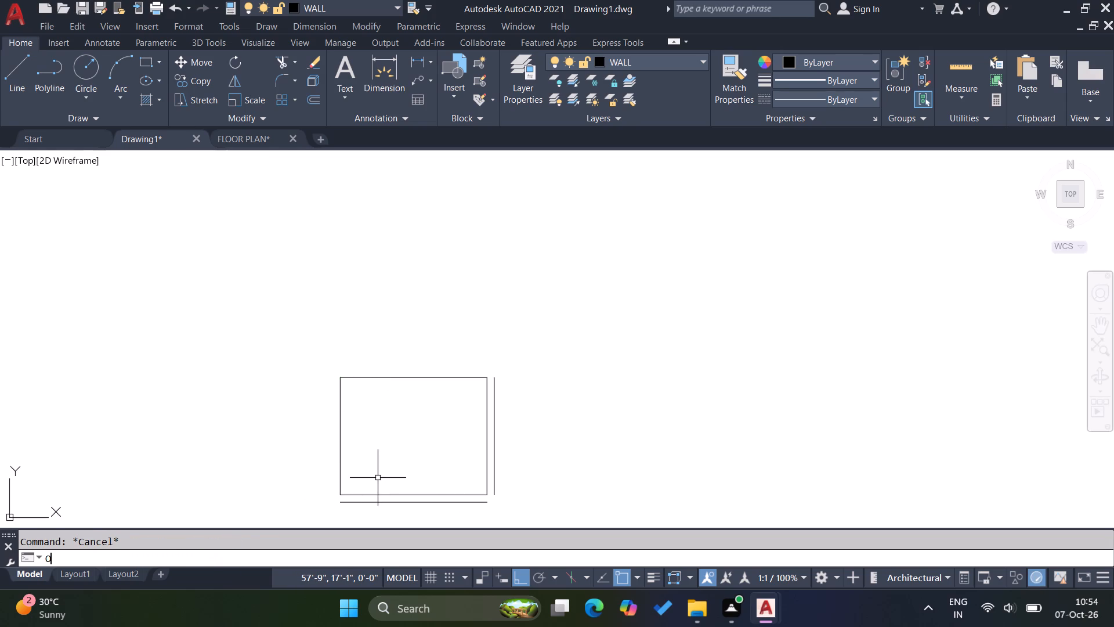
{"action": "key", "text": "Return"}
{"action": "key", "text": "6"}
{"action": "key", "text": "Return"}
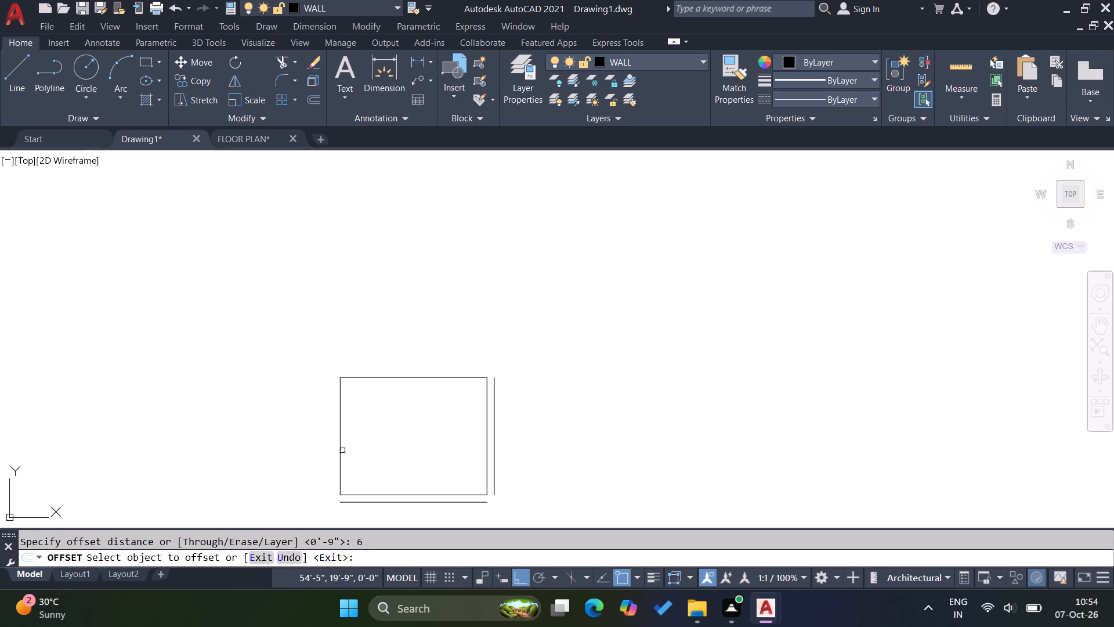
{"action": "left_click", "coordinate": [339, 446]}
{"action": "left_click", "coordinate": [307, 446]}
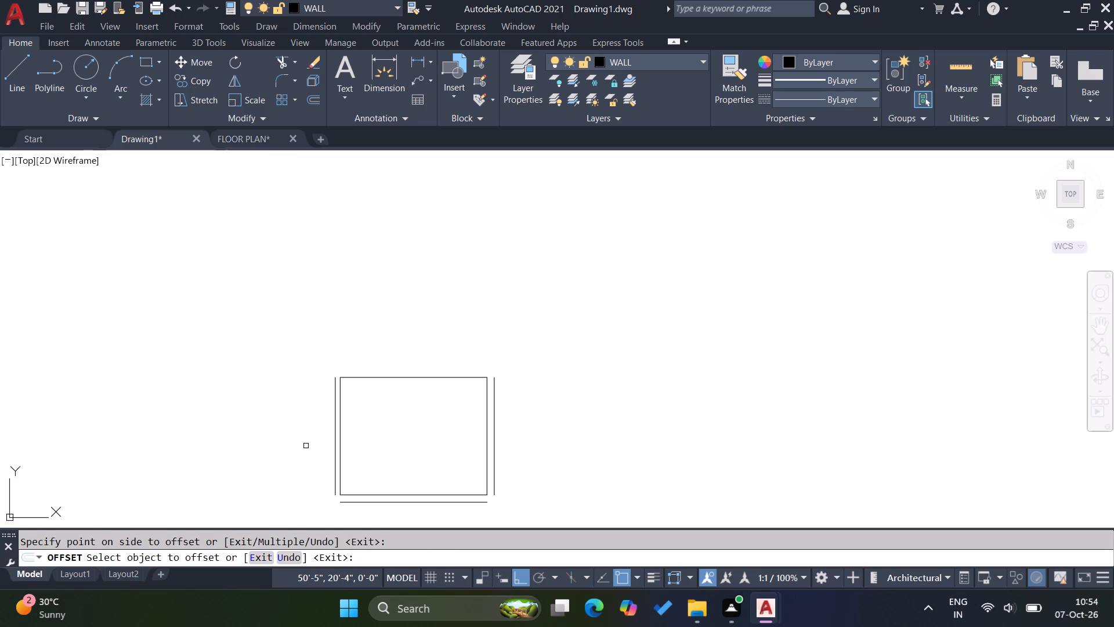
{"action": "key", "text": "Escape"}
{"action": "key", "text": "Escape"}
{"action": "key", "text": "Escape"}
{"action": "key", "text": "Escape"}
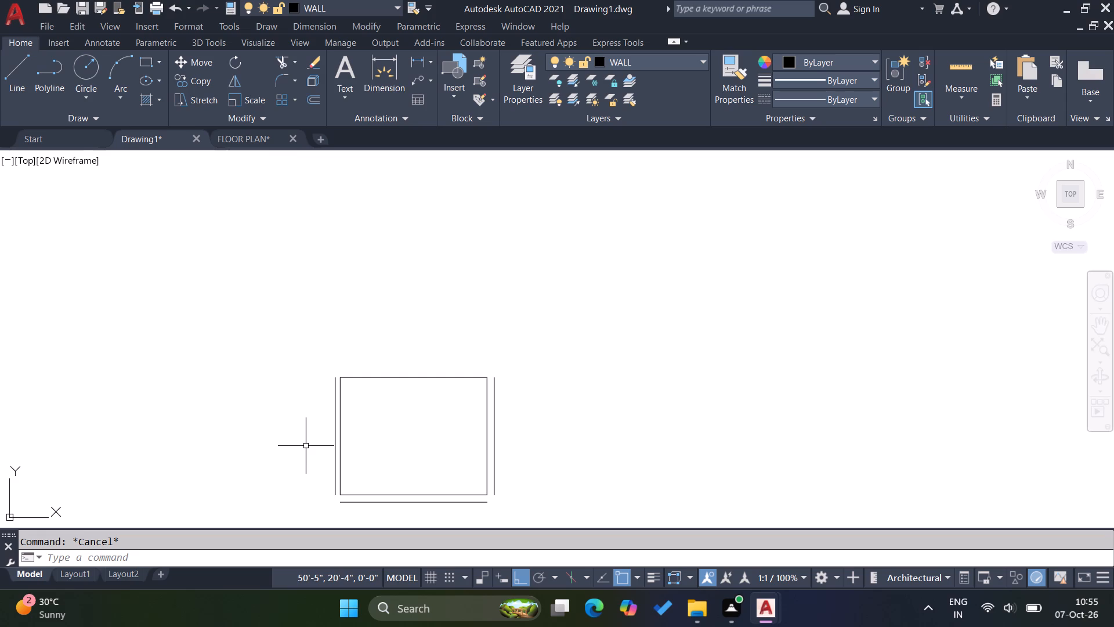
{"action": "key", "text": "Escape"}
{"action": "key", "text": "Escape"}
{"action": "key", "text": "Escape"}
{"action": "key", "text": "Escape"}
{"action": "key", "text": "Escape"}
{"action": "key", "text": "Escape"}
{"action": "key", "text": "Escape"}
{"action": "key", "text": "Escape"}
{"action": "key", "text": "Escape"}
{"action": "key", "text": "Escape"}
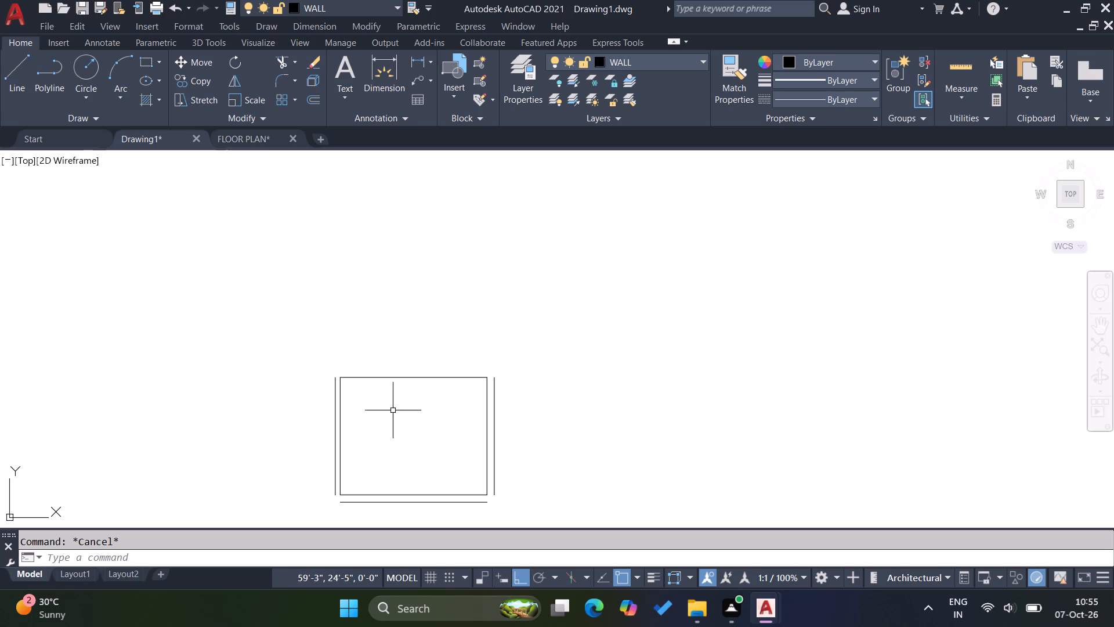
Offset the room's top horizontal line outward by 6 inches.
{"action": "scroll", "coordinate": [369, 423], "scroll_direction": "up", "scroll_amount": 1}
{"action": "key", "text": "o"}
{"action": "key", "text": "Return"}
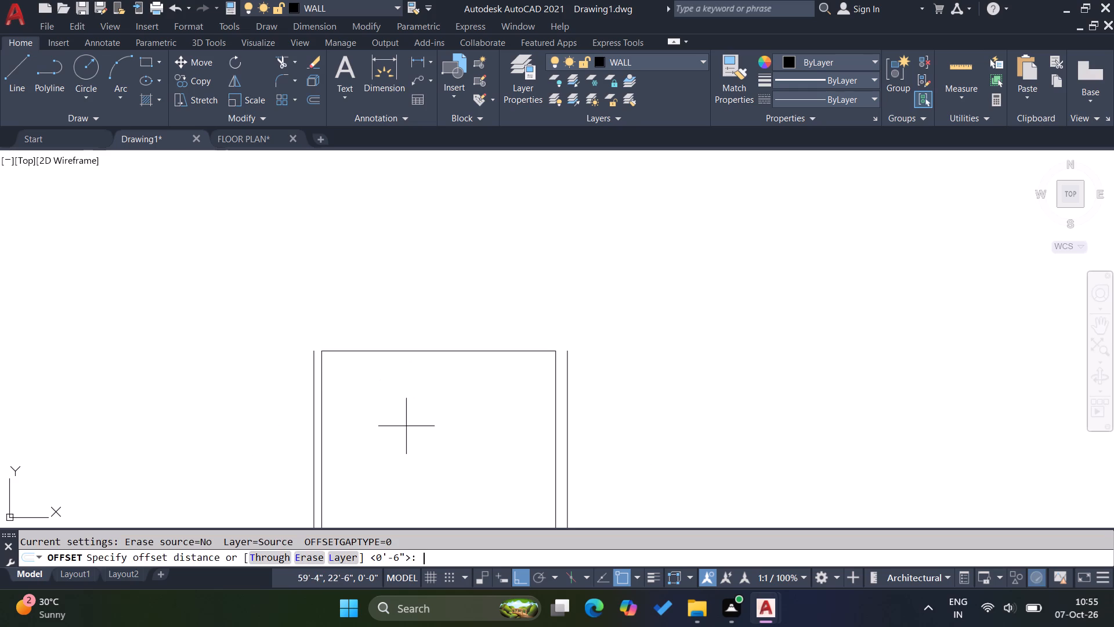
{"action": "key", "text": "6"}
{"action": "key", "text": "Return"}
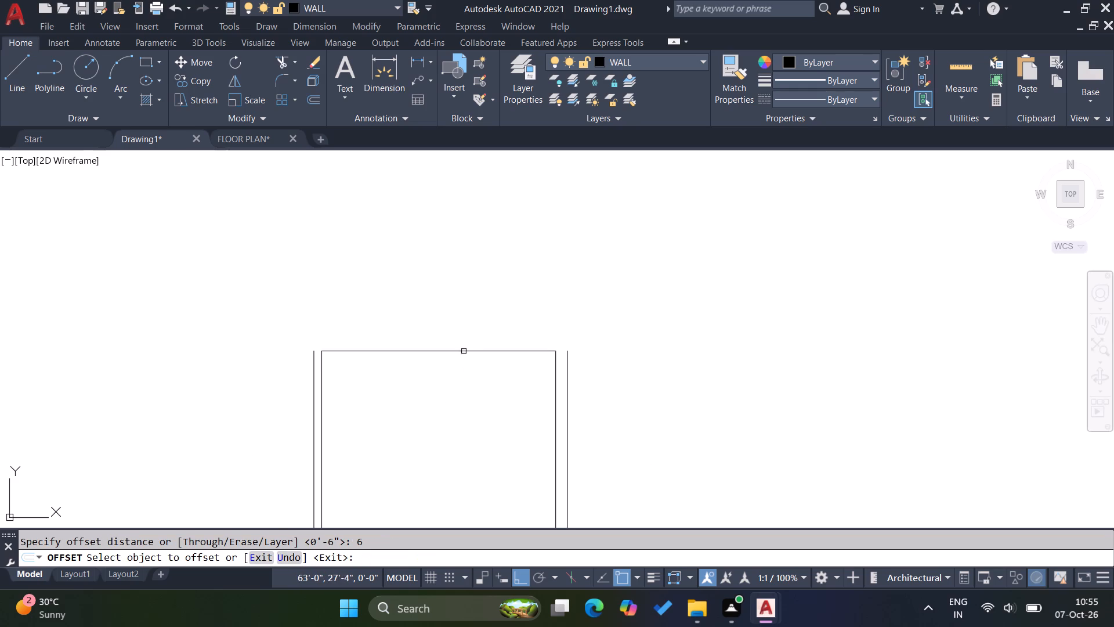
{"action": "left_click", "coordinate": [462, 351]}
{"action": "left_click", "coordinate": [462, 322]}
{"action": "key", "text": "Escape"}
{"action": "key", "text": "Escape"}
{"action": "key", "text": "Escape"}
{"action": "key", "text": "Escape"}
{"action": "key", "text": "Escape"}
{"action": "key", "text": "Escape"}
{"action": "key", "text": "Escape"}
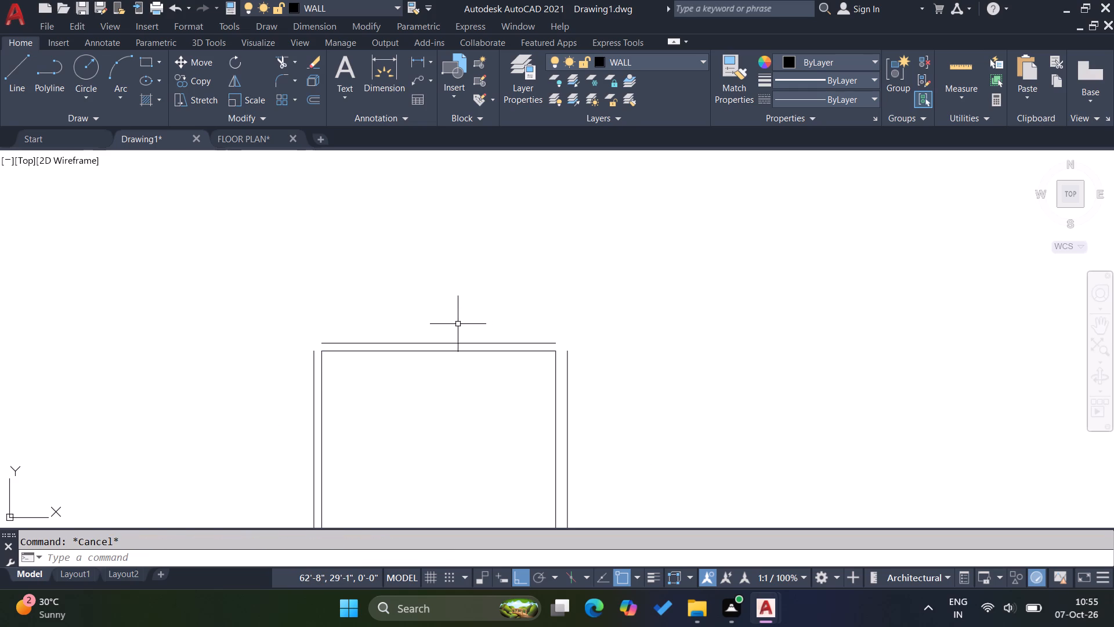
{"action": "key", "text": "Escape"}
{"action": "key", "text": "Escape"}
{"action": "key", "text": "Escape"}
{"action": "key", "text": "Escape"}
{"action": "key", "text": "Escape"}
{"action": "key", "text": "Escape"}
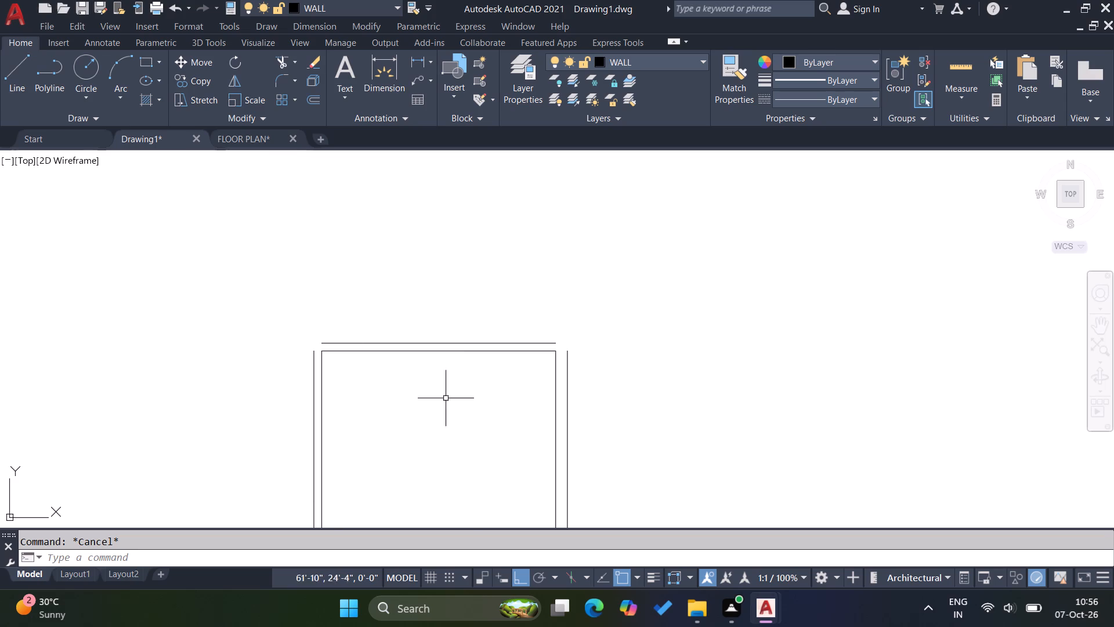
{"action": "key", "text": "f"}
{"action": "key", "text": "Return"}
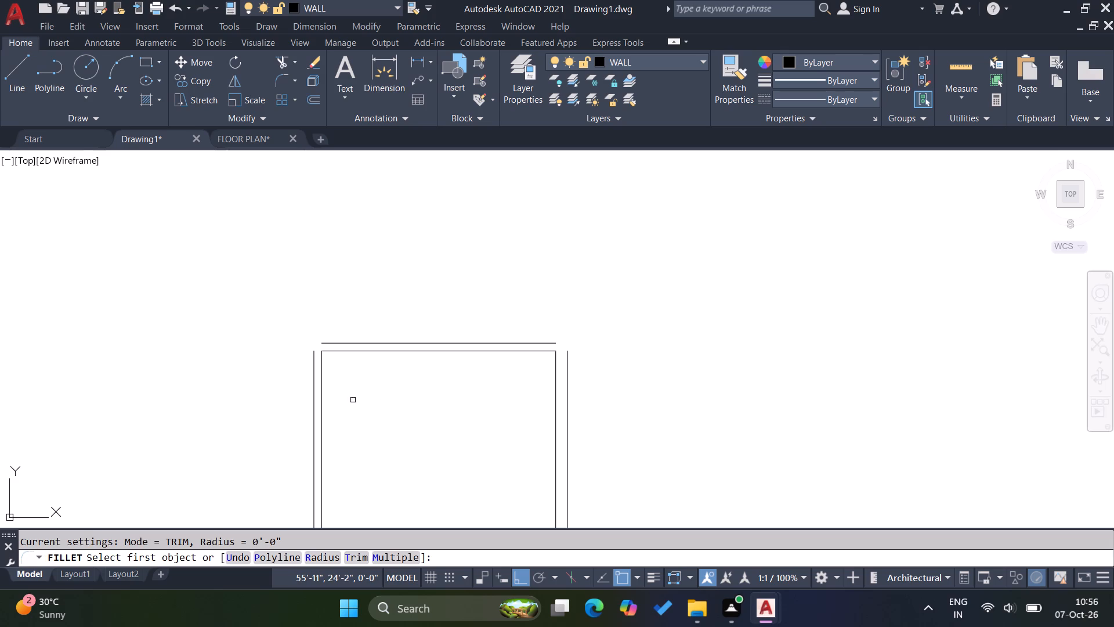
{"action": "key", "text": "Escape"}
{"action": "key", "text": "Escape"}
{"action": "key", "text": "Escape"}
Extend the room's inner left vertical line up to the outer line of the top wall.
{"action": "scroll", "coordinate": [334, 370], "scroll_direction": "up", "scroll_amount": 2}
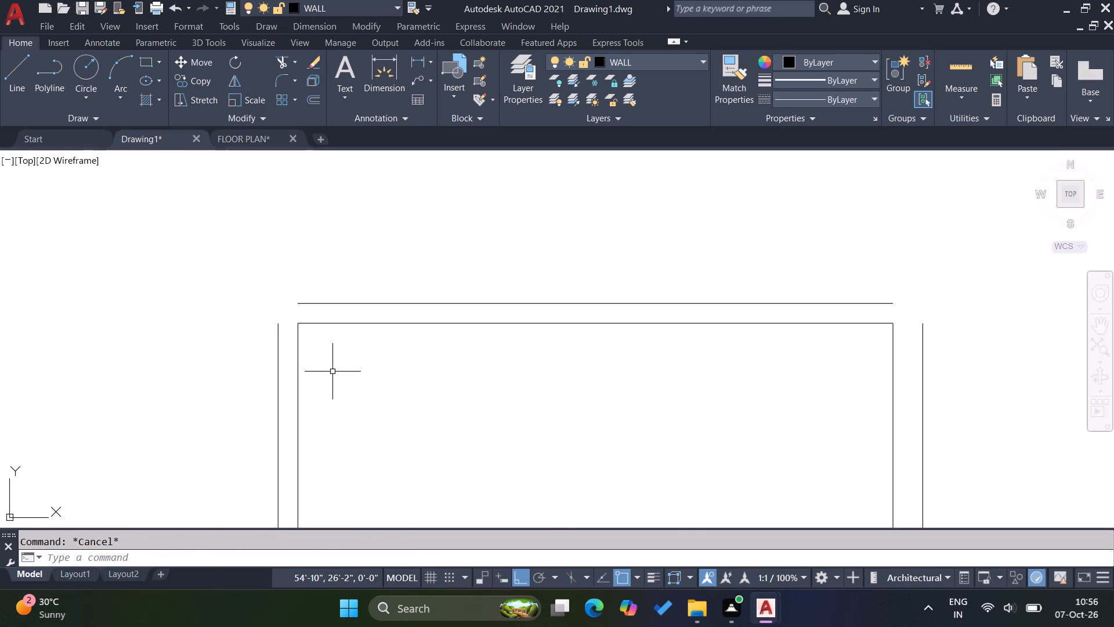
{"action": "type", "text": "EX"}
{"action": "key", "text": "Return"}
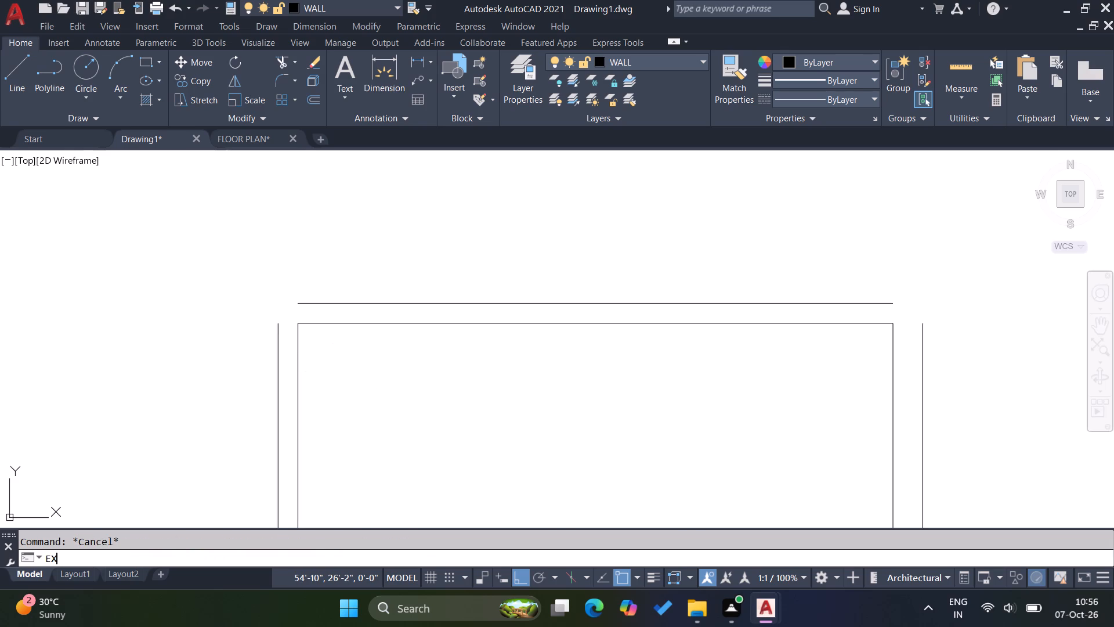
{"action": "left_click", "coordinate": [291, 347]}
{"action": "left_click", "coordinate": [305, 350]}
{"action": "key", "text": "Escape"}
{"action": "key", "text": "Escape"}
{"action": "key", "text": "Escape"}
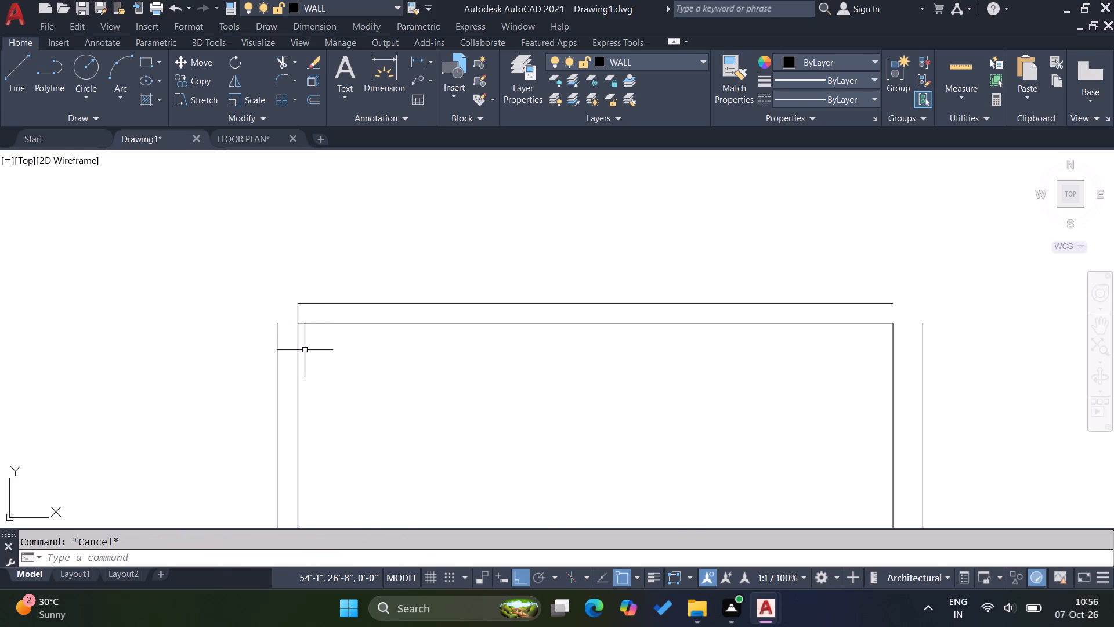
{"action": "key", "text": "Escape"}
{"action": "key", "text": "Escape"}
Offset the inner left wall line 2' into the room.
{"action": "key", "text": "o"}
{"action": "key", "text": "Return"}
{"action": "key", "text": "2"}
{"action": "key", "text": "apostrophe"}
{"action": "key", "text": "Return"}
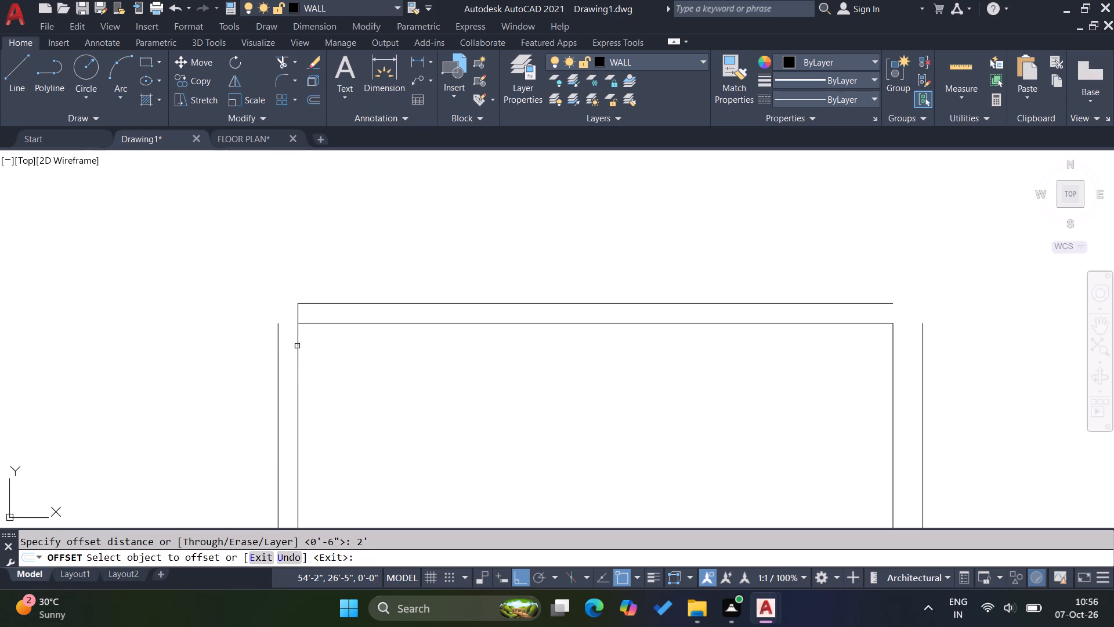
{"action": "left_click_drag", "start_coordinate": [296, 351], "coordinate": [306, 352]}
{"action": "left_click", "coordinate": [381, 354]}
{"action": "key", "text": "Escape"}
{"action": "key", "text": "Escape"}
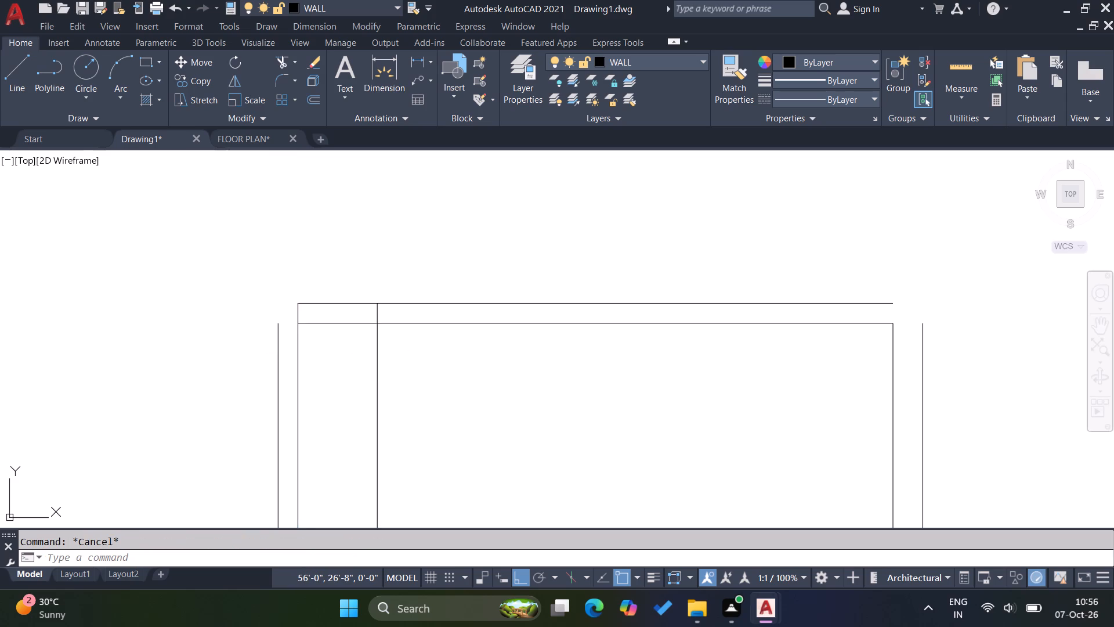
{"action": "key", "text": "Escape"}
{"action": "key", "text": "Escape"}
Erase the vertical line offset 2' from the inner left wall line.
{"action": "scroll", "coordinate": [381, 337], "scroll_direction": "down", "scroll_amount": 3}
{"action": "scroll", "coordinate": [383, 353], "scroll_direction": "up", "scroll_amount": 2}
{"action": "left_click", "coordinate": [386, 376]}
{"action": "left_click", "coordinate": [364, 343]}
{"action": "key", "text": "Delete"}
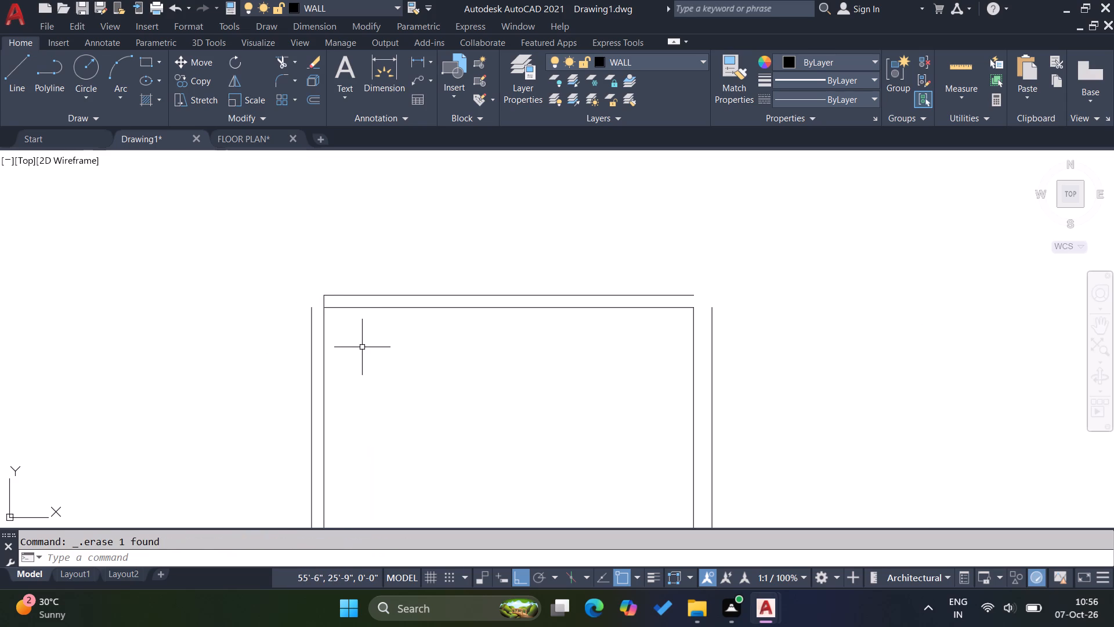
Offset the inner left wall line 1' into the room to mark the near side of the top wall's opening.
{"action": "key", "text": "o"}
{"action": "key", "text": "Return"}
{"action": "key", "text": "1"}
{"action": "key", "text": "apostrophe"}
{"action": "key", "text": "Return"}
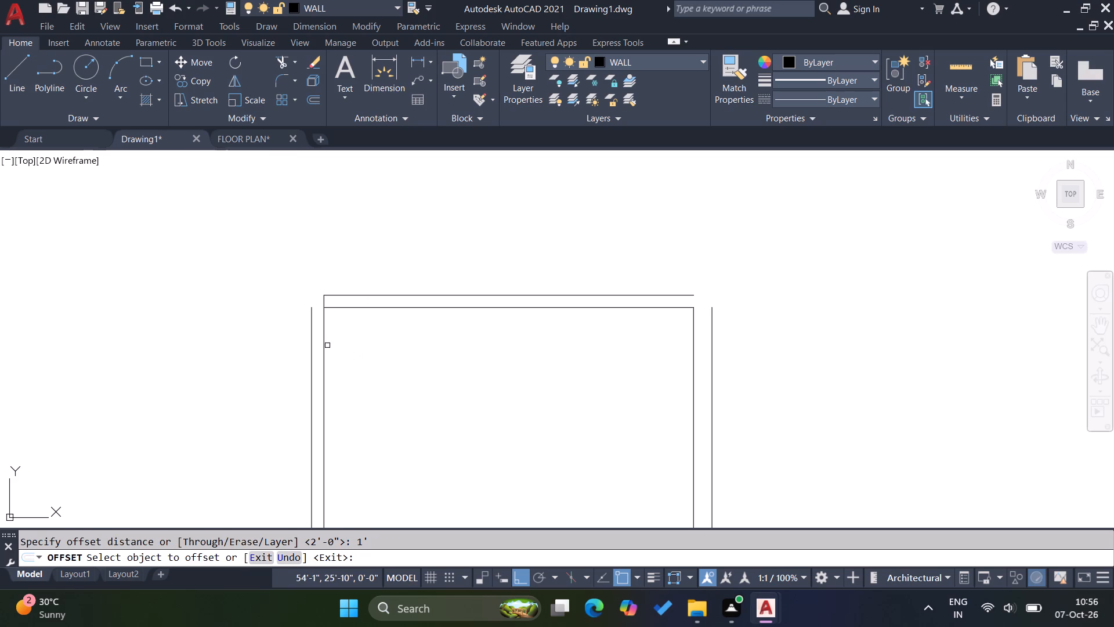
{"action": "left_click", "coordinate": [324, 345]}
{"action": "left_click", "coordinate": [404, 359]}
{"action": "key", "text": "Escape"}
{"action": "key", "text": "Escape"}
{"action": "key", "text": "Escape"}
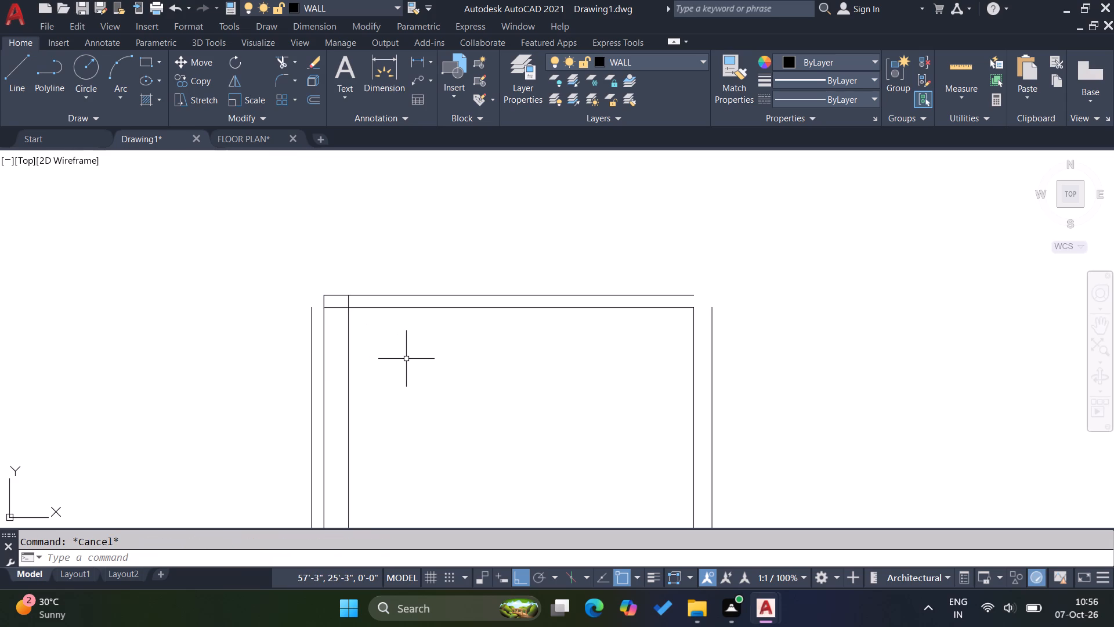
Offset the new vertical line 3' to the right to mark the opening's far side.
{"action": "key", "text": "o"}
{"action": "key", "text": "Return"}
{"action": "key", "text": "3"}
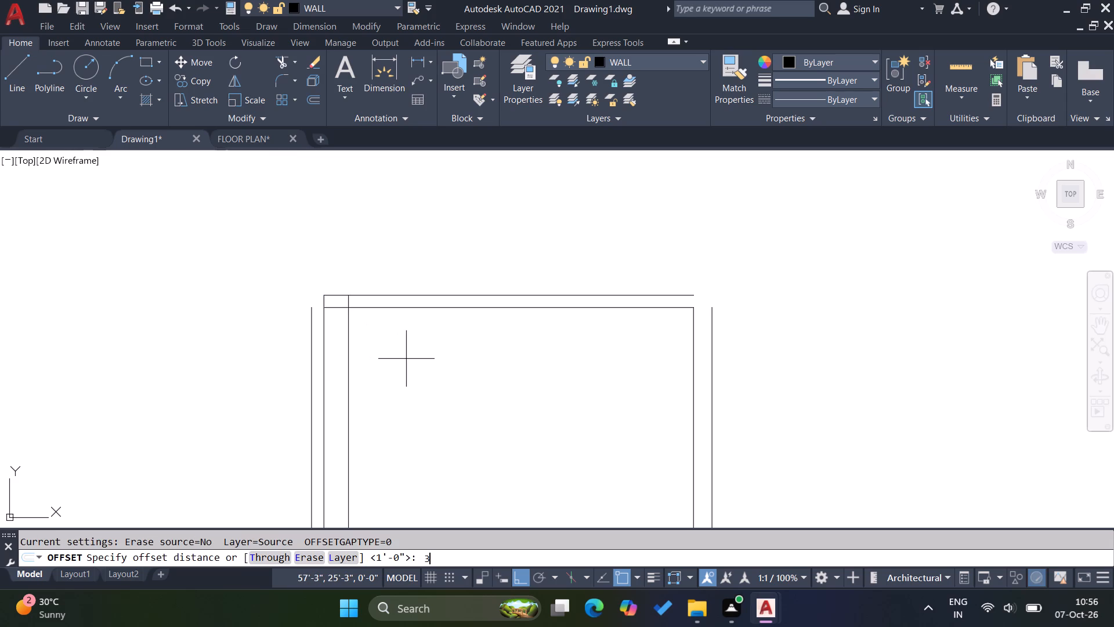
{"action": "key", "text": "apostrophe"}
{"action": "key", "text": "Return"}
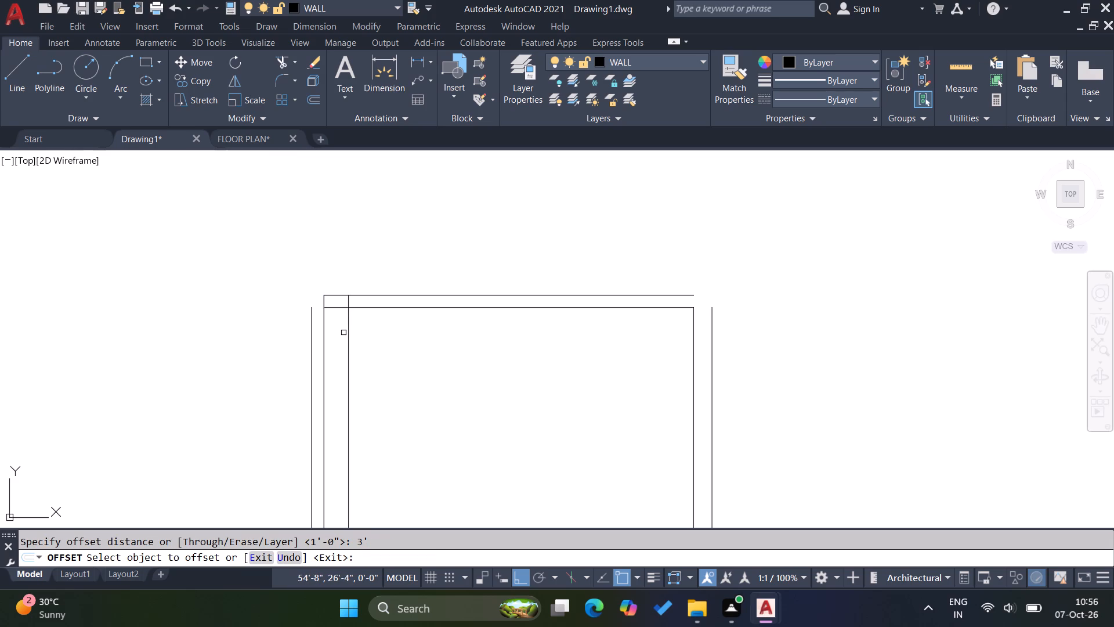
{"action": "left_click_drag", "start_coordinate": [346, 336], "coordinate": [352, 338]}
{"action": "left_click", "coordinate": [438, 344]}
{"action": "key", "text": "Escape"}
{"action": "key", "text": "Escape"}
{"action": "key", "text": "Escape"}
Trim the top wall's two lines between the 3' opening marks and cut off both marks below the wall.
{"action": "type", "text": "TR"}
{"action": "key", "text": "Return"}
{"action": "left_click", "coordinate": [400, 311]}
{"action": "left_click", "coordinate": [406, 255]}
{"action": "left_click_drag", "start_coordinate": [391, 333], "coordinate": [396, 335]}
{"action": "left_click", "coordinate": [447, 339]}
{"action": "left_click", "coordinate": [340, 335]}
{"action": "left_click", "coordinate": [404, 338]}
{"action": "key", "text": "Escape"}
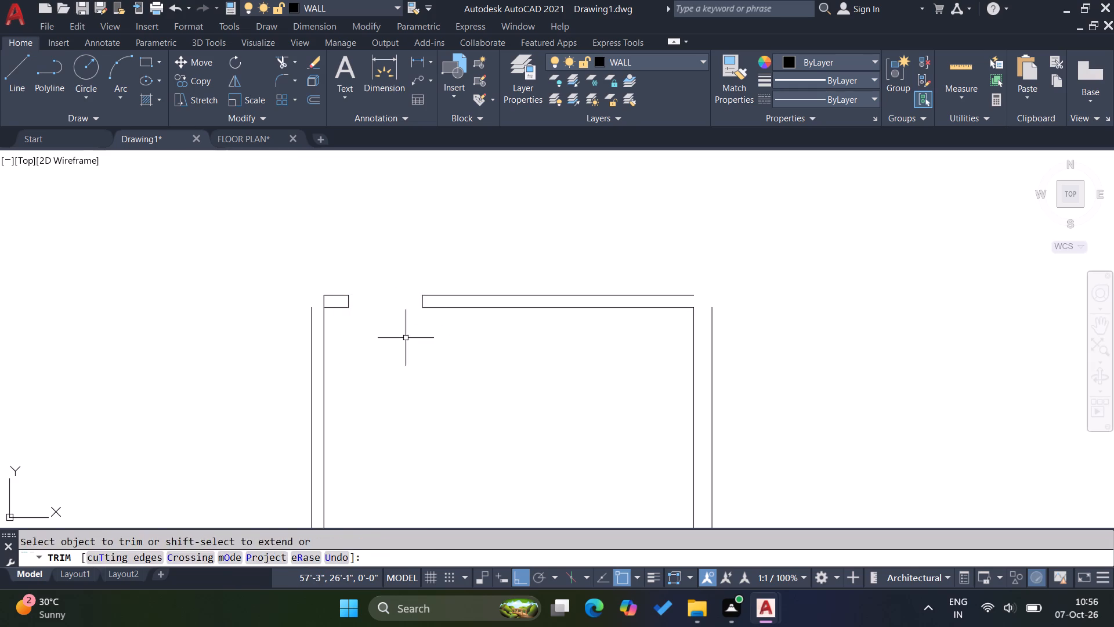
{"action": "key", "text": "Escape"}
{"action": "key", "text": "Escape"}
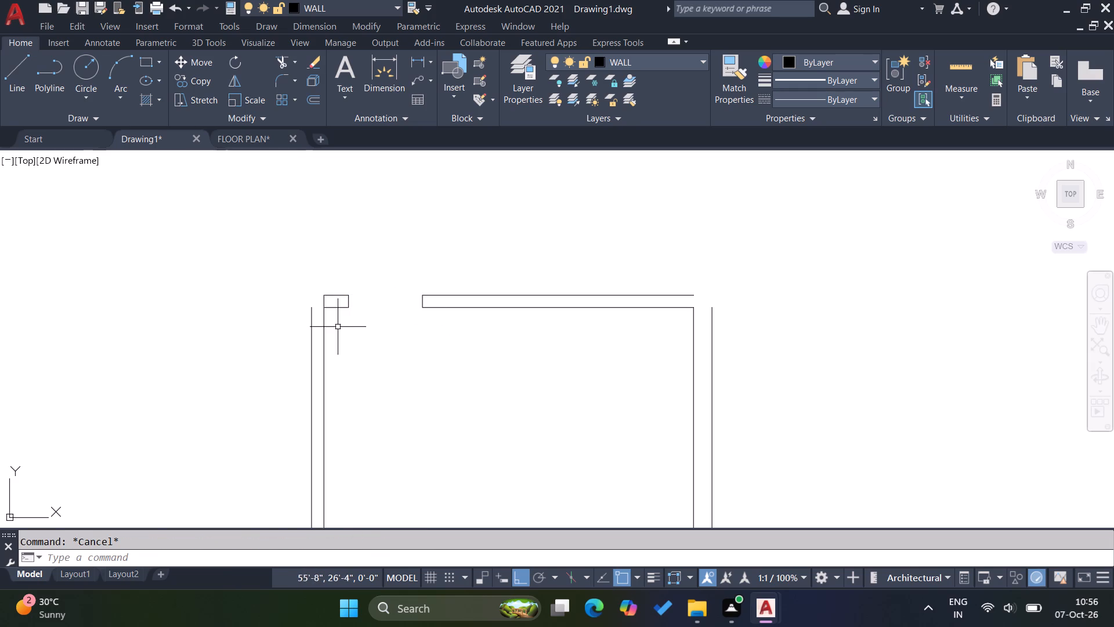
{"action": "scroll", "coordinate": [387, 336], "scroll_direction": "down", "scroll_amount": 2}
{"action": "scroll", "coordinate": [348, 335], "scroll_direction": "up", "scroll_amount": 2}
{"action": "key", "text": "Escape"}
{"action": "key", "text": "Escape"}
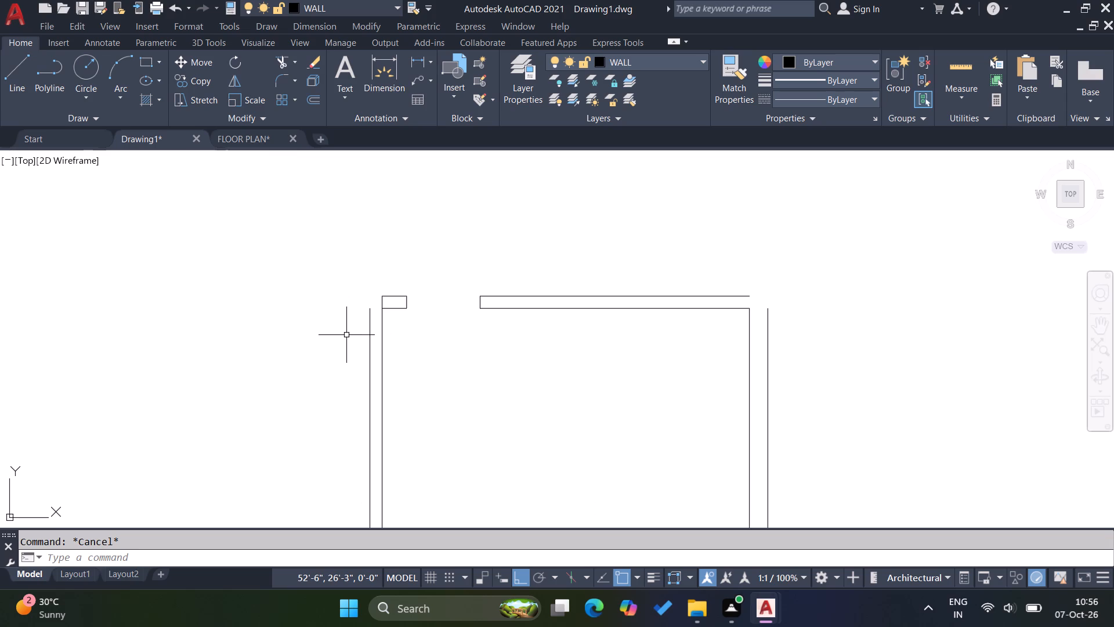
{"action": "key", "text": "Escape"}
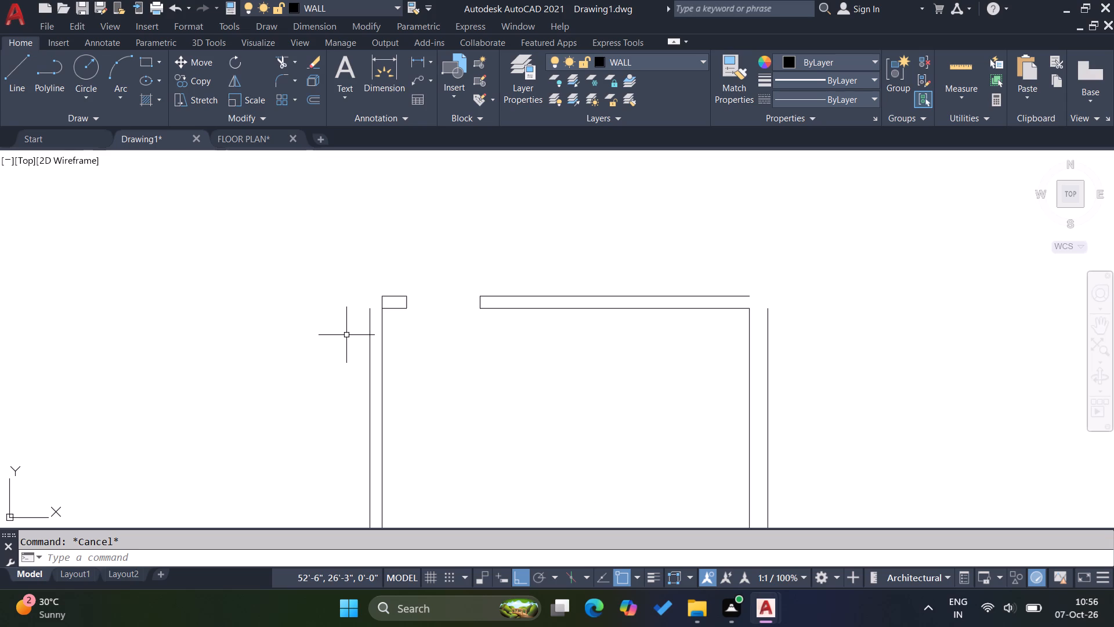
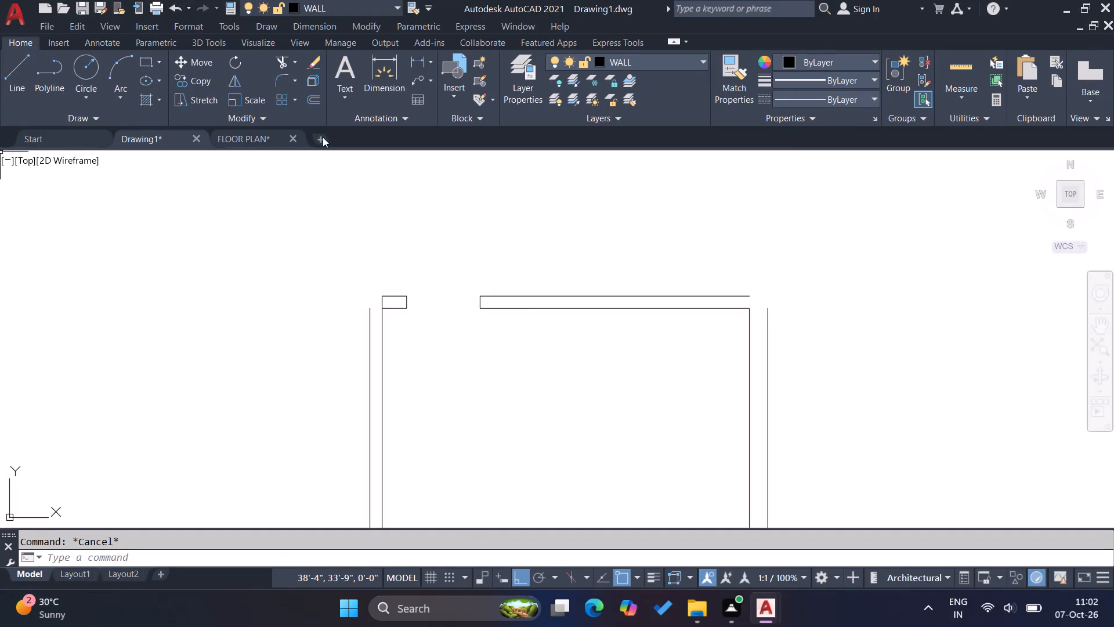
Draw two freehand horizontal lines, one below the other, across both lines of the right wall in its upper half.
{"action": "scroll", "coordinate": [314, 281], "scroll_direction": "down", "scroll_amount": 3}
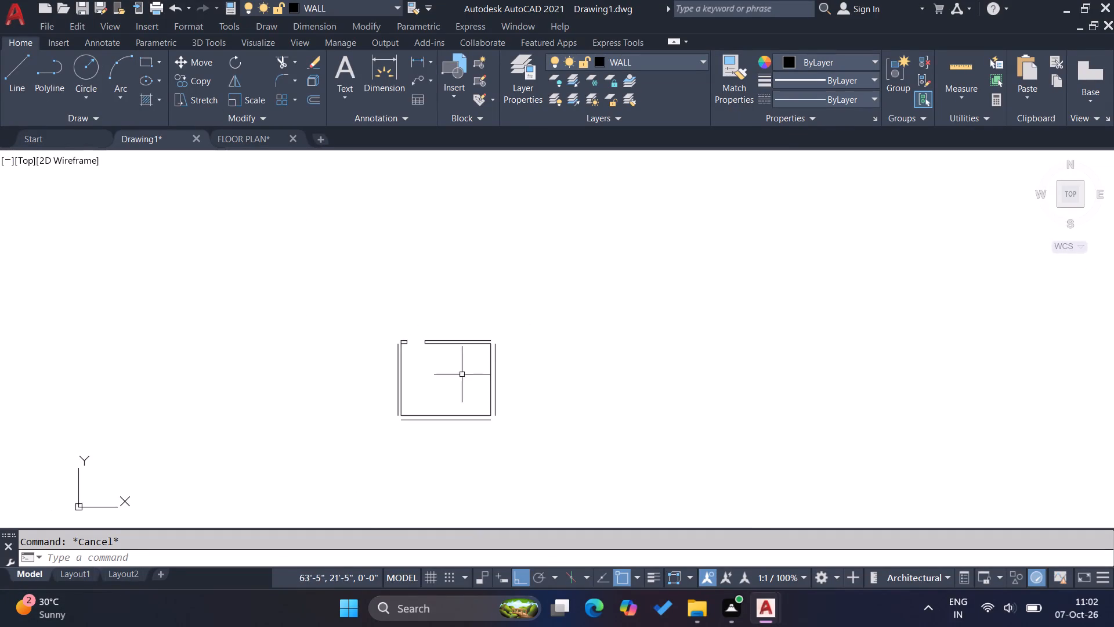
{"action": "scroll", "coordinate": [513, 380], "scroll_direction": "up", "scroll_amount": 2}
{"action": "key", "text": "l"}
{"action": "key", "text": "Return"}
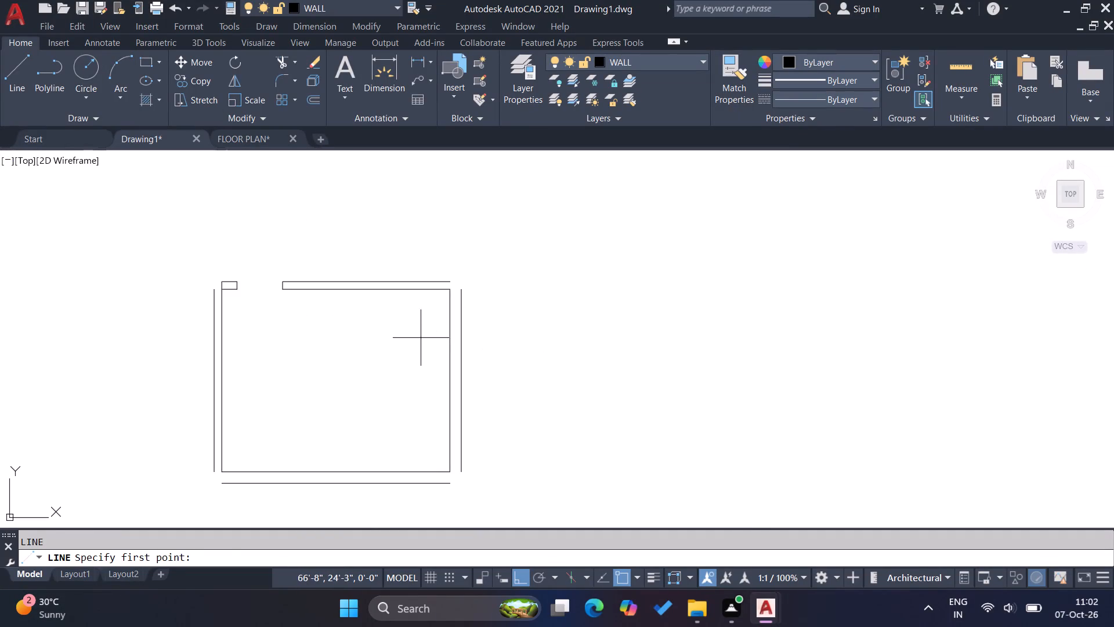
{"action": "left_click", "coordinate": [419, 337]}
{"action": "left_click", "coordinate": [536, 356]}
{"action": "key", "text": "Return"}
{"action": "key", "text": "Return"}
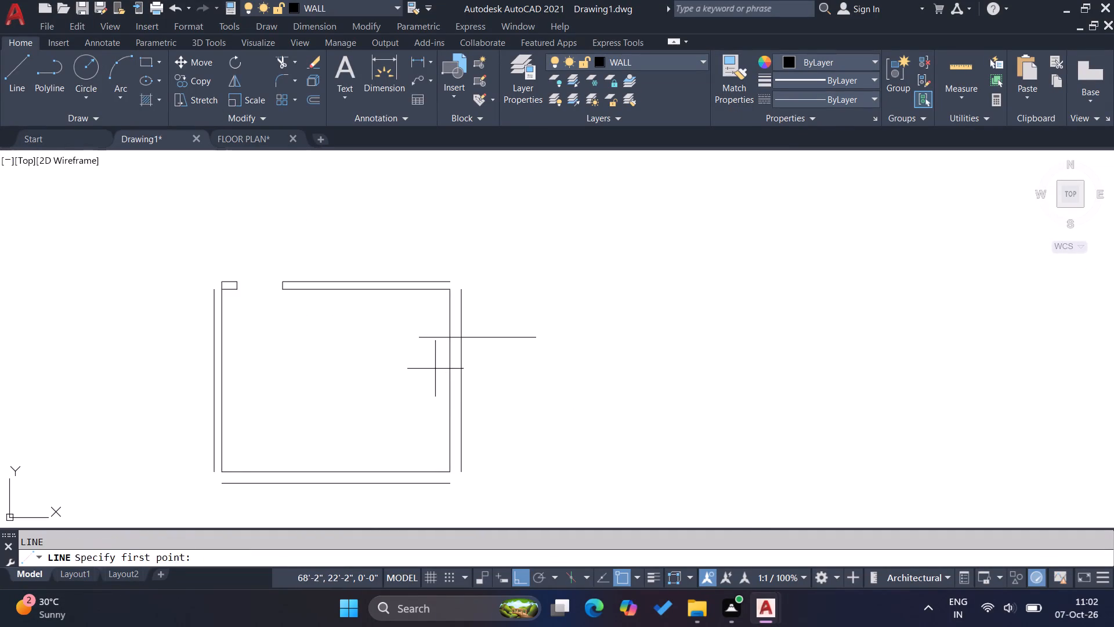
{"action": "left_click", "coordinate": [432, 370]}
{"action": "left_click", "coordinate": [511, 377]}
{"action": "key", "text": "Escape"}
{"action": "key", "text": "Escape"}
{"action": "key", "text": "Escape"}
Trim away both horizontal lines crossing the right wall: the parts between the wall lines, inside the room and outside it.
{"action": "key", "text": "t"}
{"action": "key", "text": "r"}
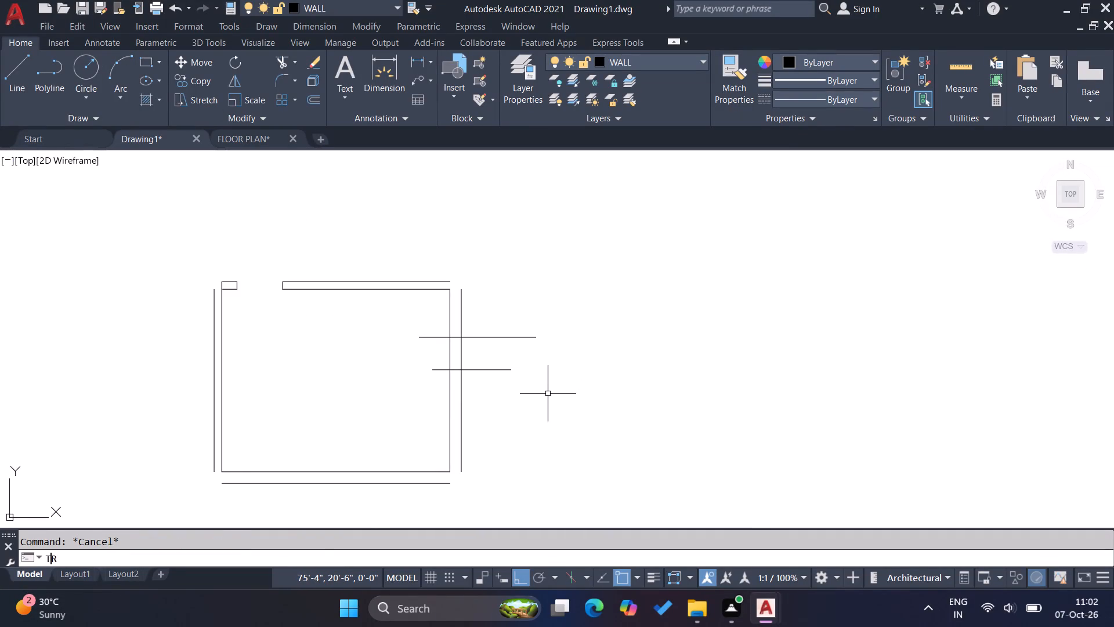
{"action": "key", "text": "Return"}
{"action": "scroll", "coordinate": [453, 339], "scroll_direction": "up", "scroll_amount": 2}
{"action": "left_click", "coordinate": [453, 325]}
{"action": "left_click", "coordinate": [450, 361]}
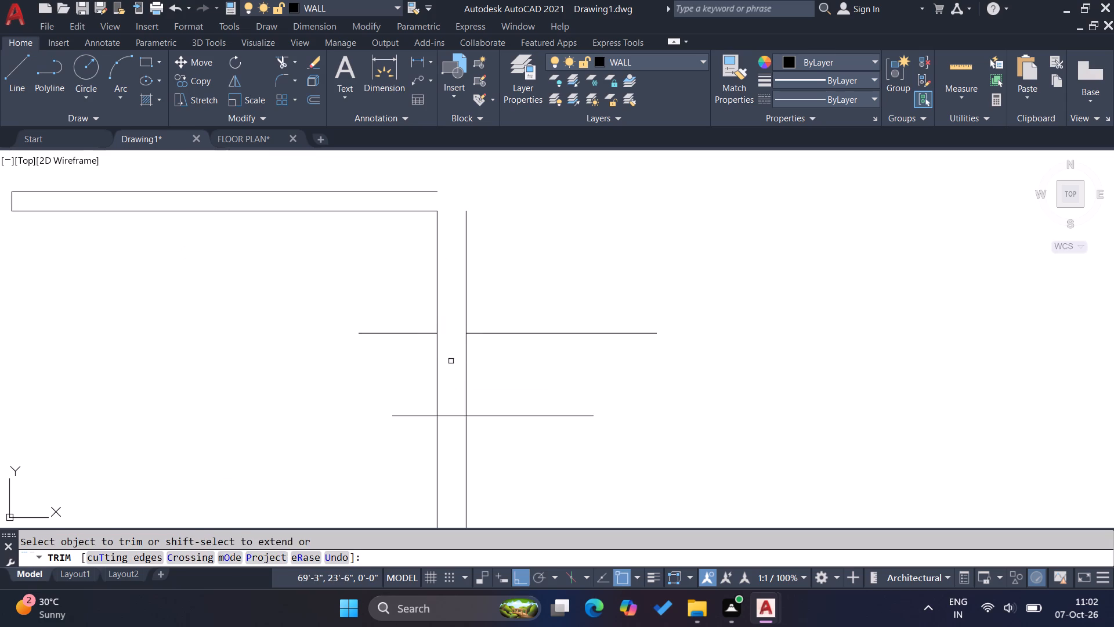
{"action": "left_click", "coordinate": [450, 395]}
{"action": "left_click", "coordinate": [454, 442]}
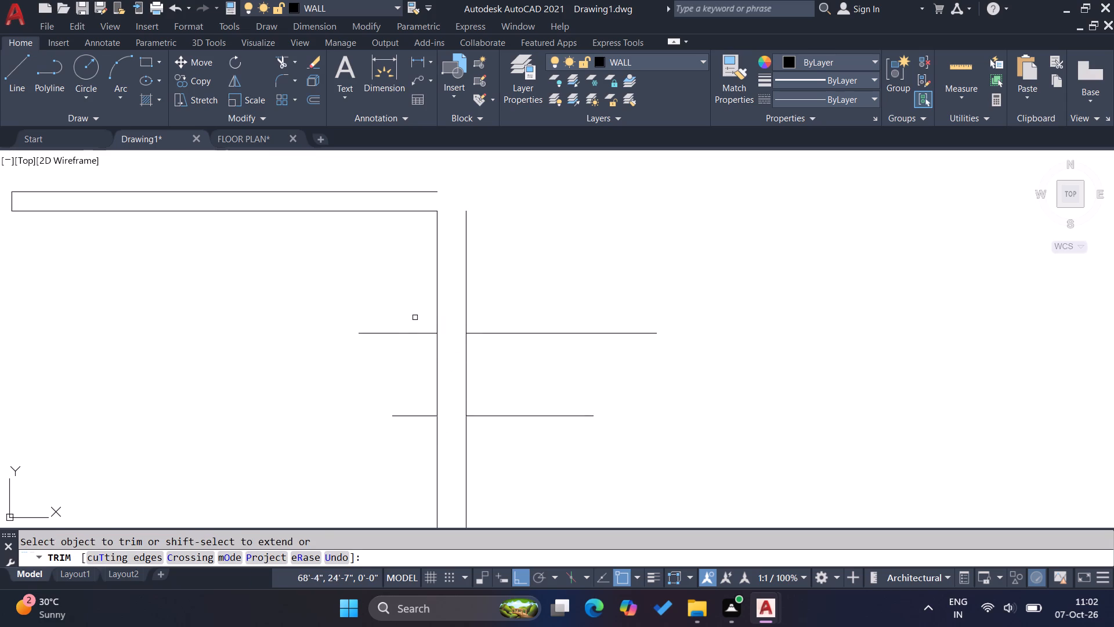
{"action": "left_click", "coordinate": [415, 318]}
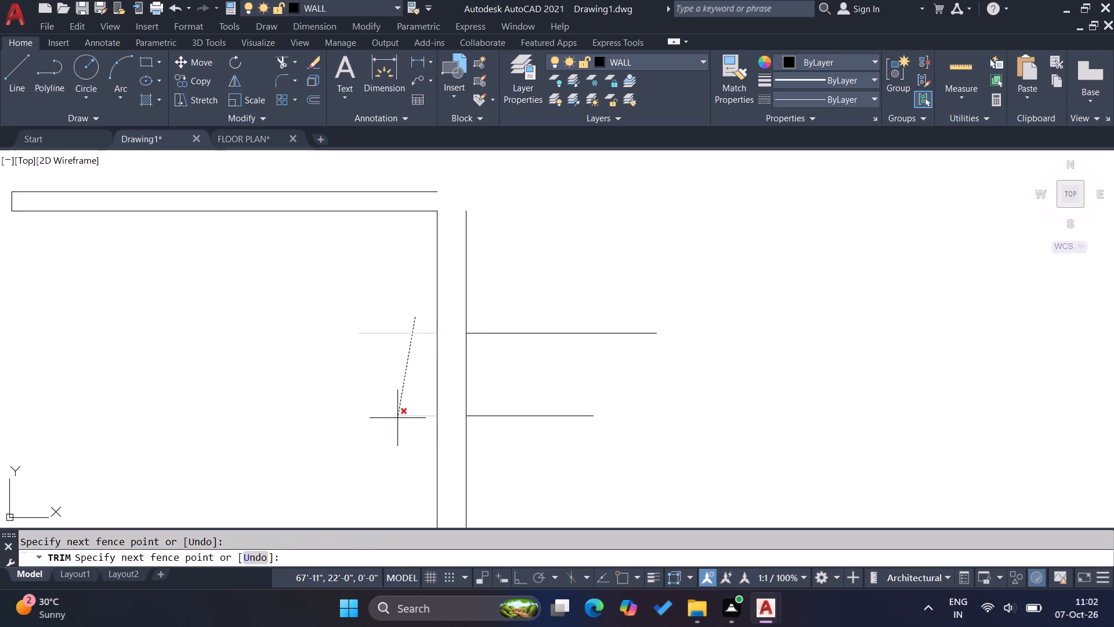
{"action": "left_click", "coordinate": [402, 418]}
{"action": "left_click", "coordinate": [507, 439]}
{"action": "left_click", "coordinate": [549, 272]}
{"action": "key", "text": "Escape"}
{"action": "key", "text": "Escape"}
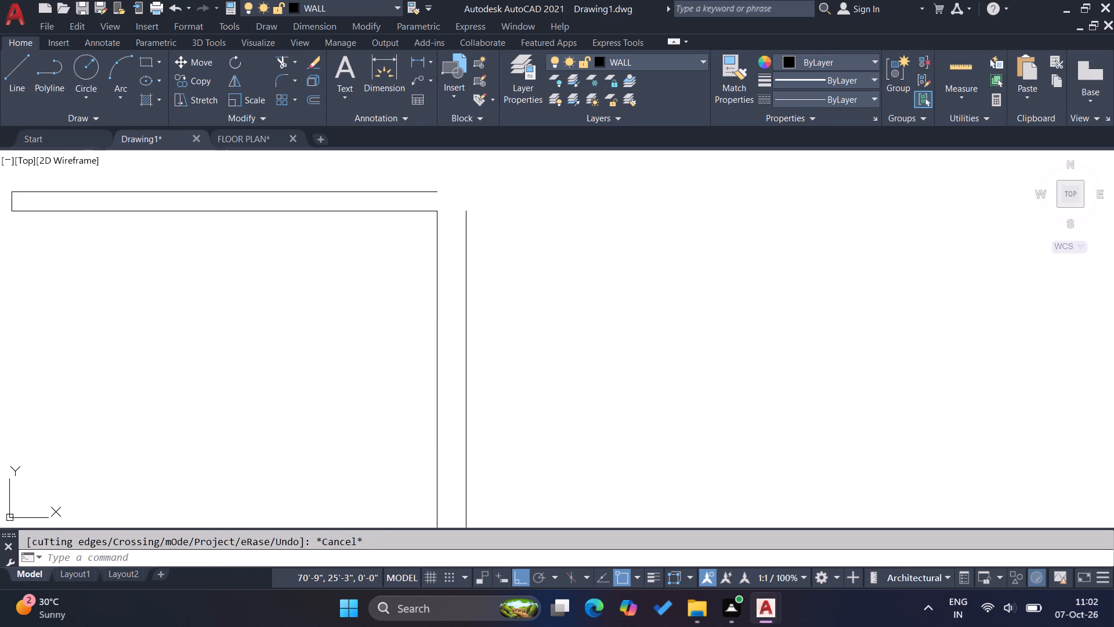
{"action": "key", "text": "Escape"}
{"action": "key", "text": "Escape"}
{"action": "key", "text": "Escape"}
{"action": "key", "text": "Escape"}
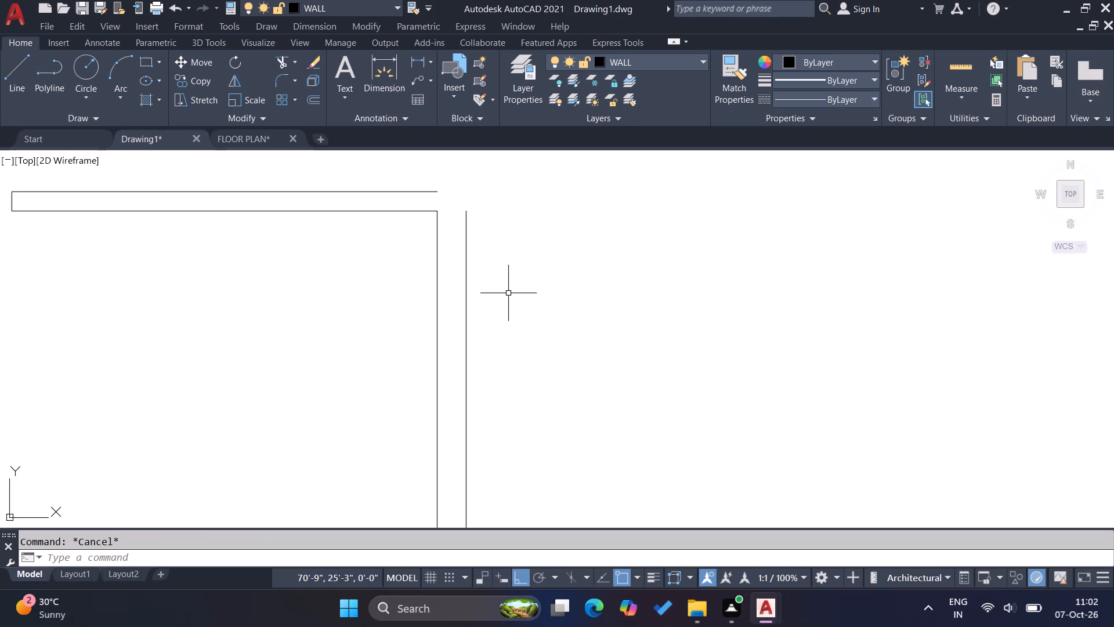
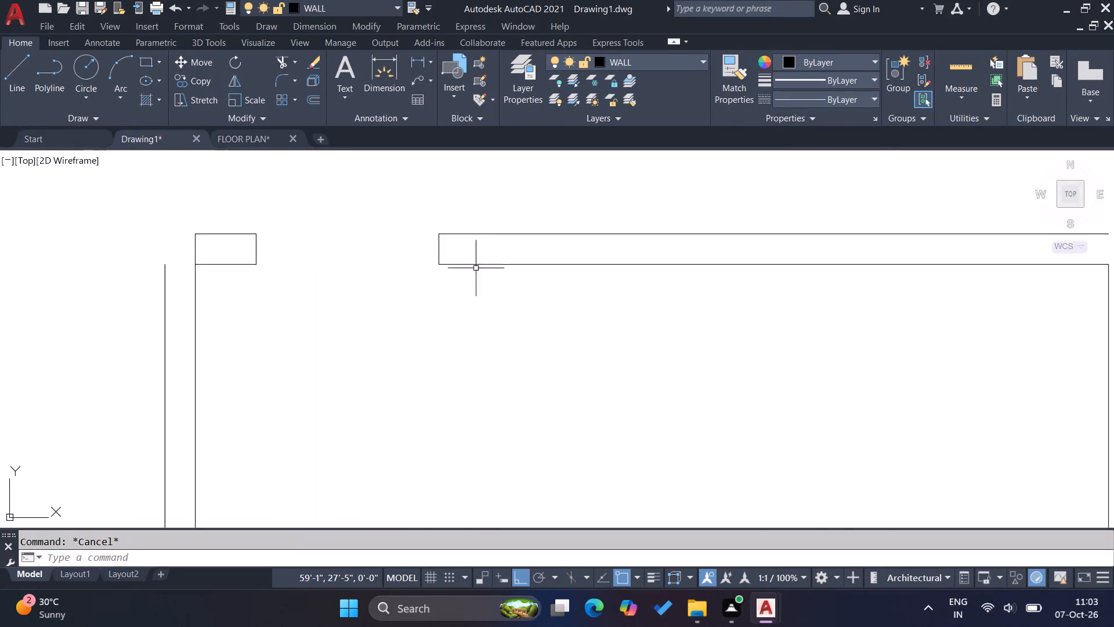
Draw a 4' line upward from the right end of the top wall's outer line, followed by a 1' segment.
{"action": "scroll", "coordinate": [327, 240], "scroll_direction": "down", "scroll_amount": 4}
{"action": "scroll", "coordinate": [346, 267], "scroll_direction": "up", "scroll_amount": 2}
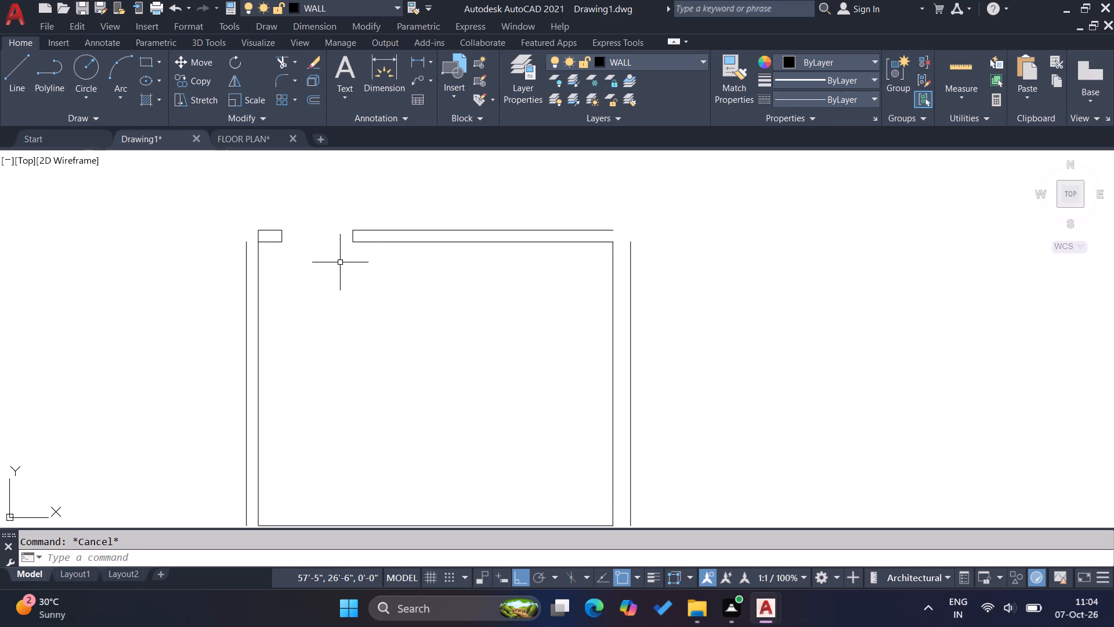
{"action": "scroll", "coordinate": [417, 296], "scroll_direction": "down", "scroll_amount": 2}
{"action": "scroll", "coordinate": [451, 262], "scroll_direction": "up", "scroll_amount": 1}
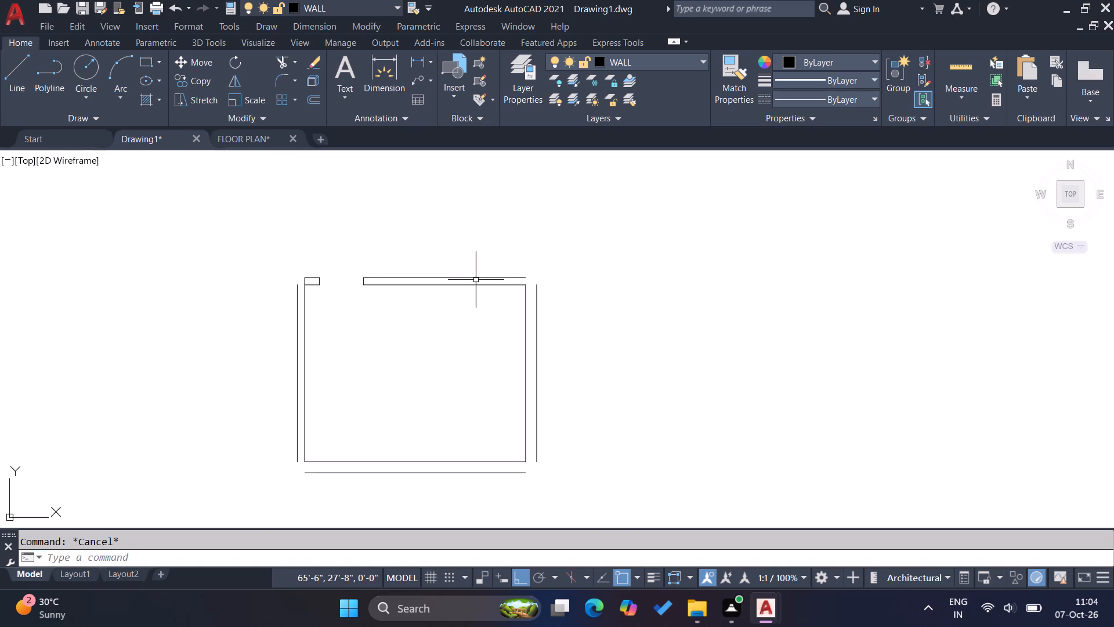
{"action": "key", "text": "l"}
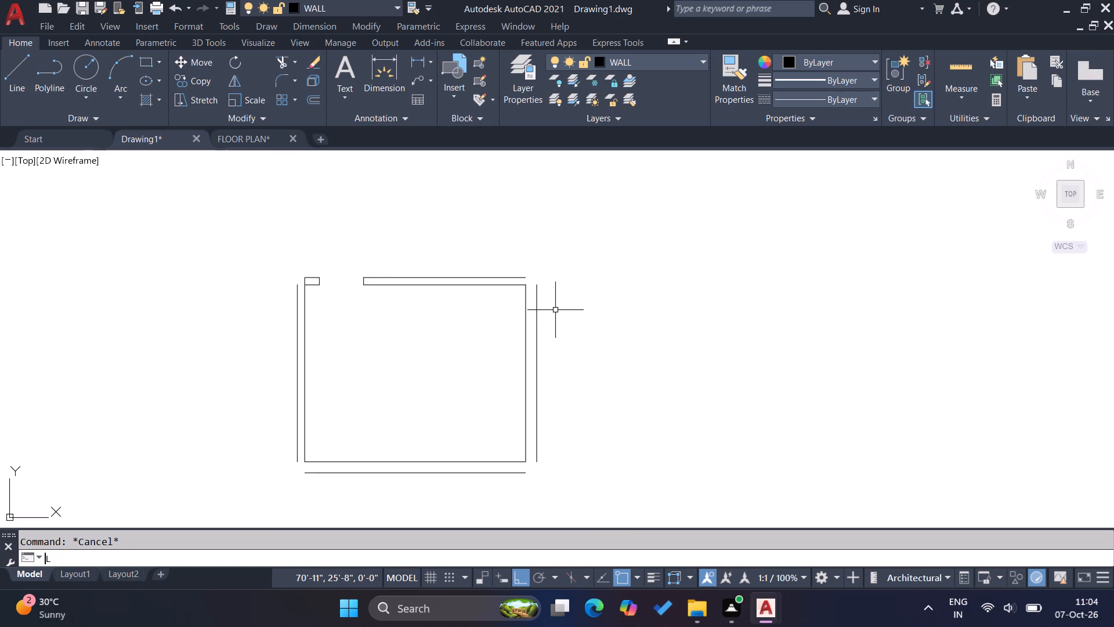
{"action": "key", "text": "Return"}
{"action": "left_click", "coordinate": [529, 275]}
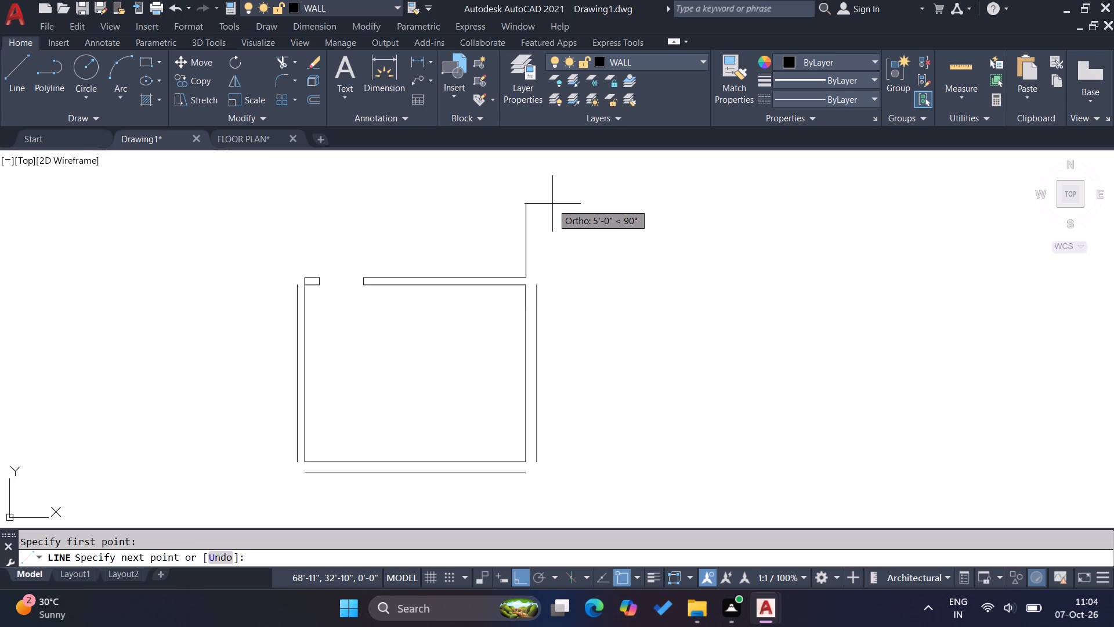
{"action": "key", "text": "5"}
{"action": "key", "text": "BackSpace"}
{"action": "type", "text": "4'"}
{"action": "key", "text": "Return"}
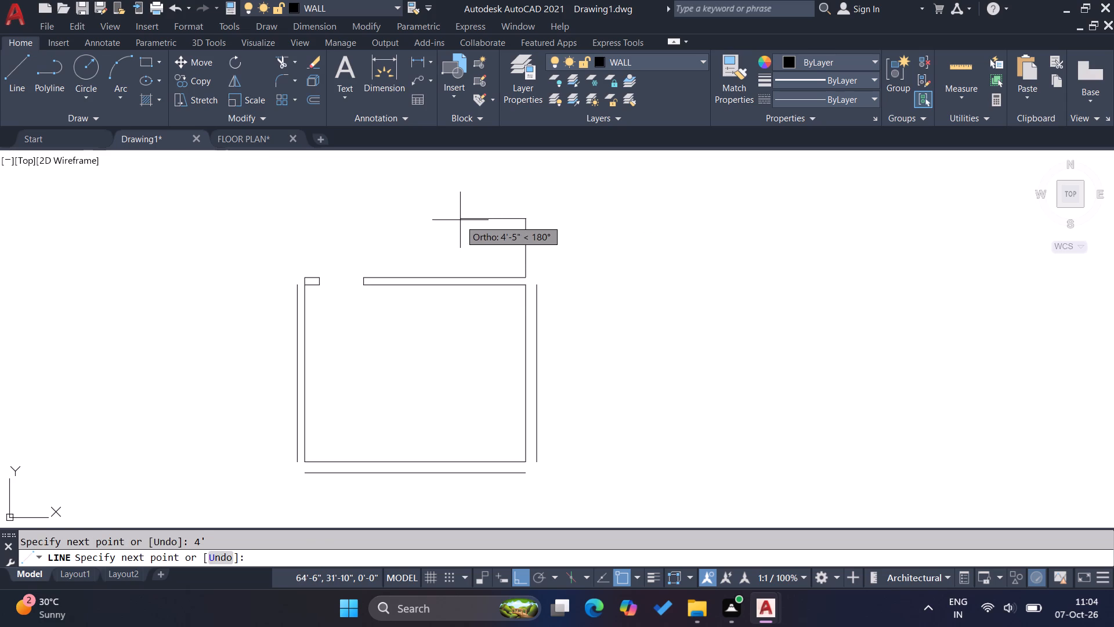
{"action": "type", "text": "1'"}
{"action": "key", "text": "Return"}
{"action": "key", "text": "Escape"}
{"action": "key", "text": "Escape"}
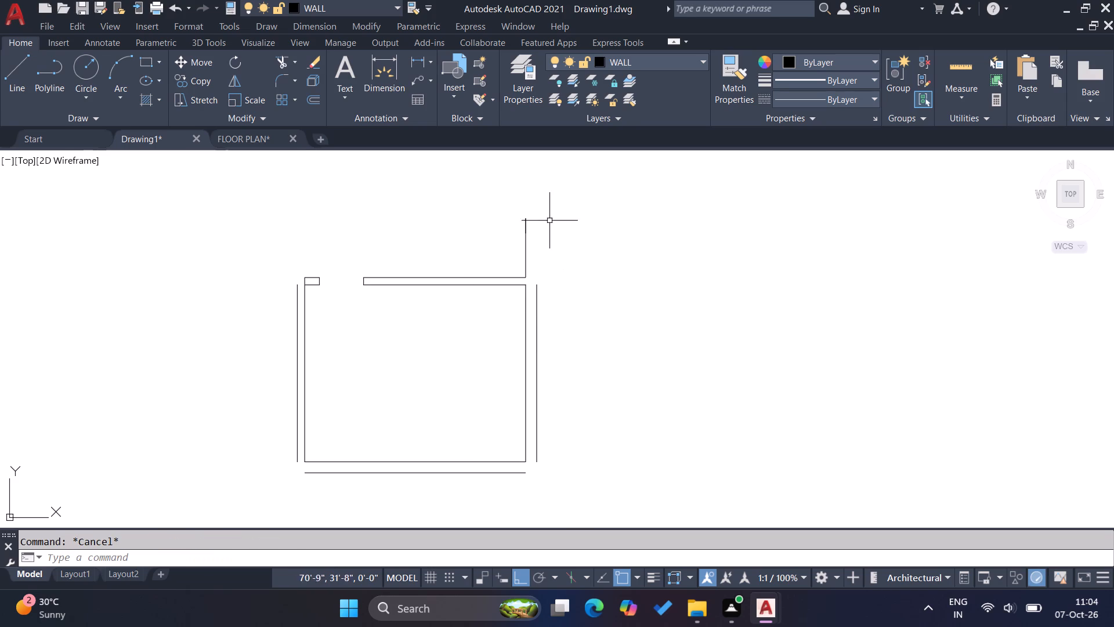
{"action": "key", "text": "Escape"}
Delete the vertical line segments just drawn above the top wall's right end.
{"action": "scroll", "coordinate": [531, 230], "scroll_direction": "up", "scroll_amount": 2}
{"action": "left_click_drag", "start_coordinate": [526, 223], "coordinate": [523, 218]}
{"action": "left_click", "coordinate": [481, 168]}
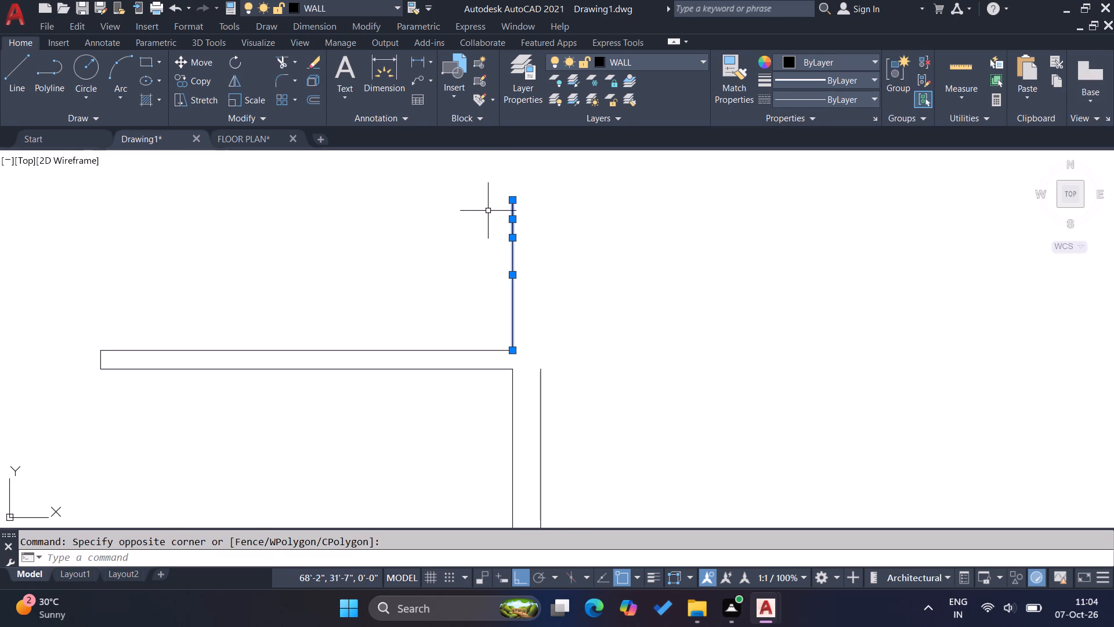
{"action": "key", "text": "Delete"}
Draw a line 5' upward from the right end of the top wall's outer line, then about 3'-11" to the left.
{"action": "key", "text": "l"}
{"action": "key", "text": "Return"}
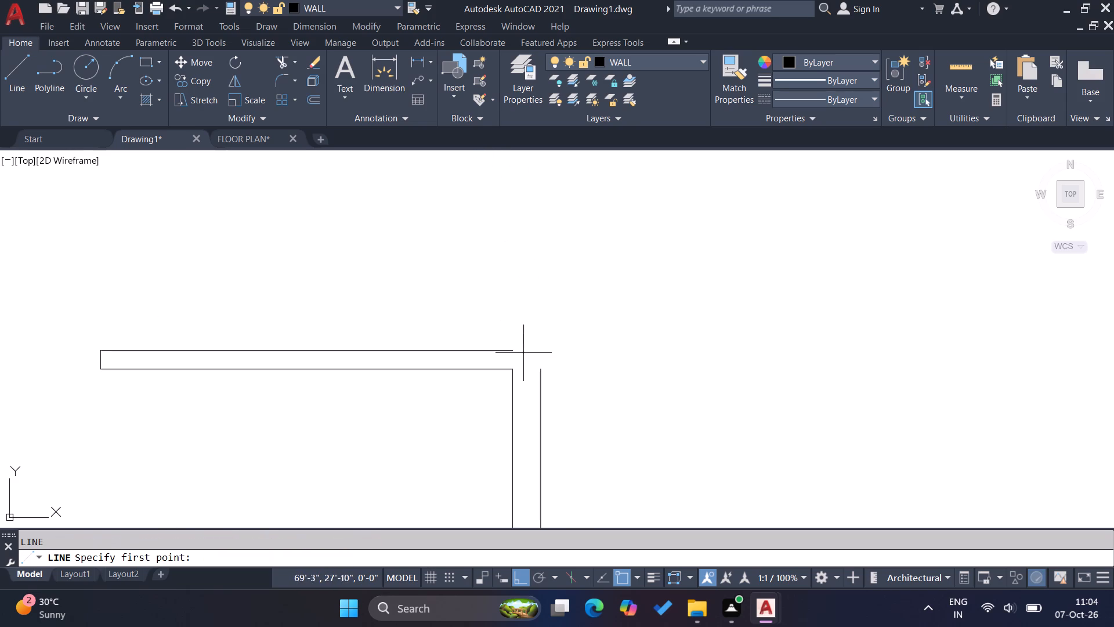
{"action": "left_click", "coordinate": [514, 348]}
{"action": "type", "text": "5'"}
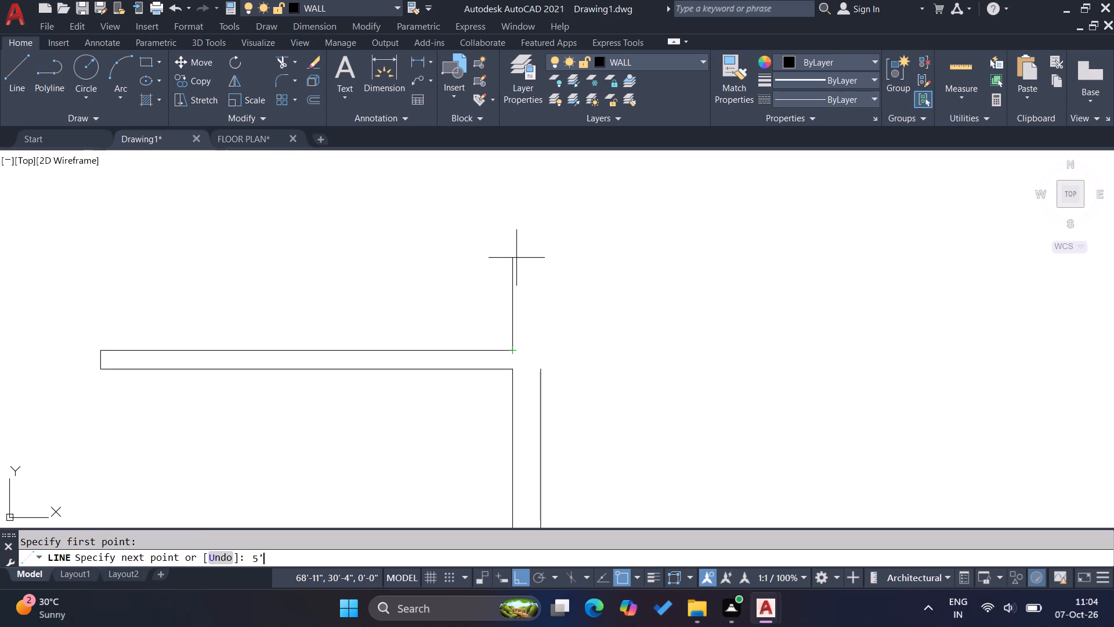
{"action": "key", "text": "Return"}
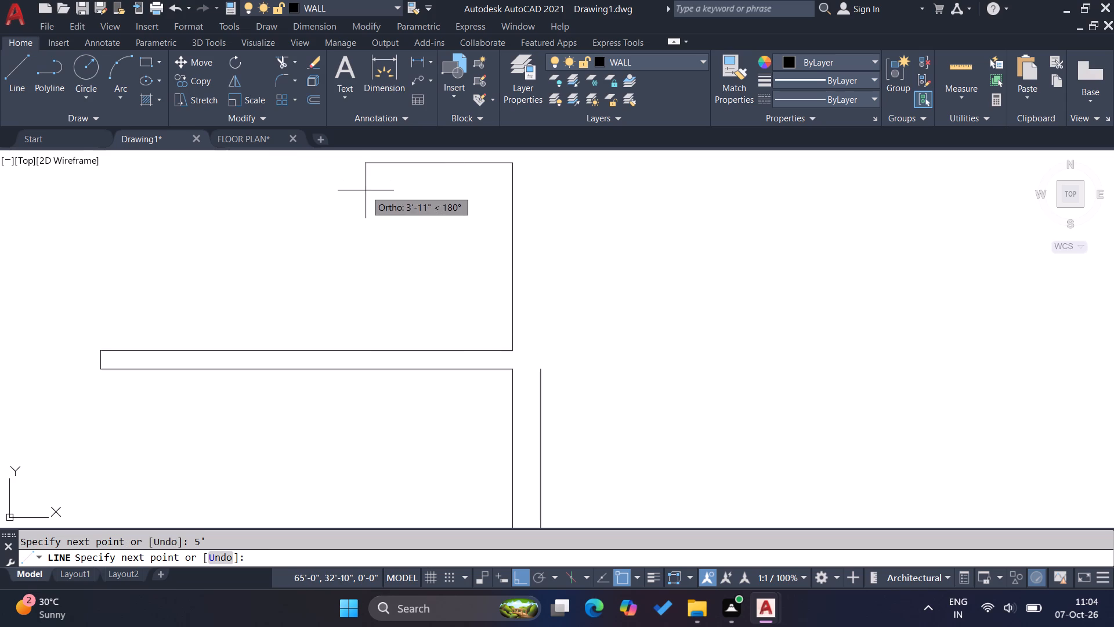
{"action": "left_click", "coordinate": [366, 190]}
{"action": "key", "text": "Escape"}
{"action": "key", "text": "Escape"}
{"action": "key", "text": "Escape"}
Offset the new short horizontal line 6" upward.
{"action": "scroll", "coordinate": [560, 331], "scroll_direction": "down", "scroll_amount": 1}
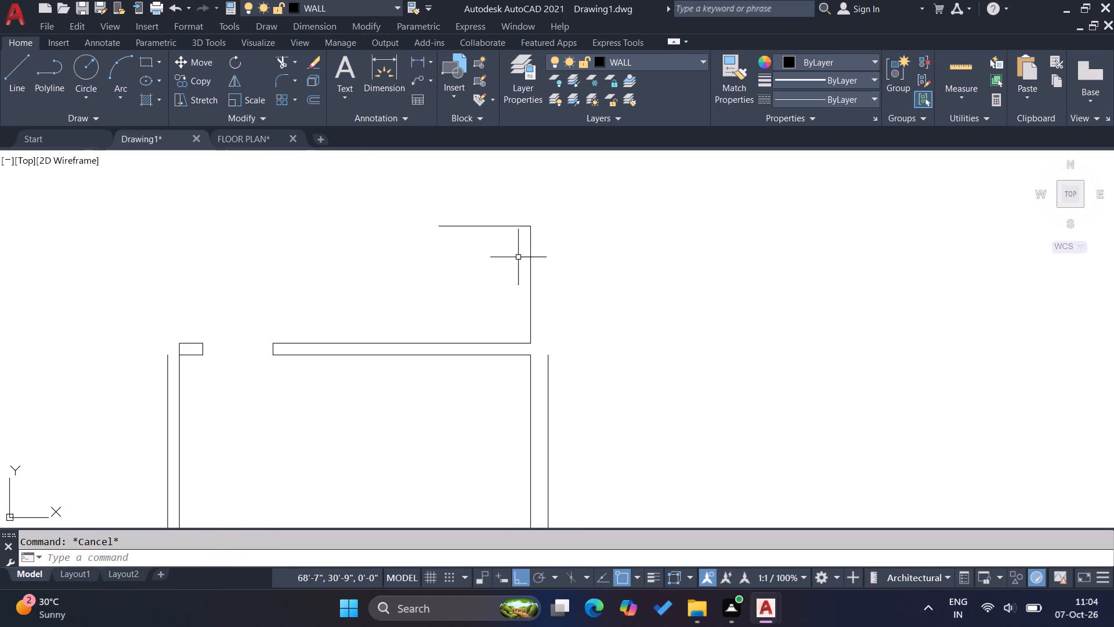
{"action": "scroll", "coordinate": [466, 183], "scroll_direction": "up", "scroll_amount": 1}
{"action": "key", "text": "o"}
{"action": "key", "text": "Return"}
{"action": "key", "text": "6"}
{"action": "key", "text": "Return"}
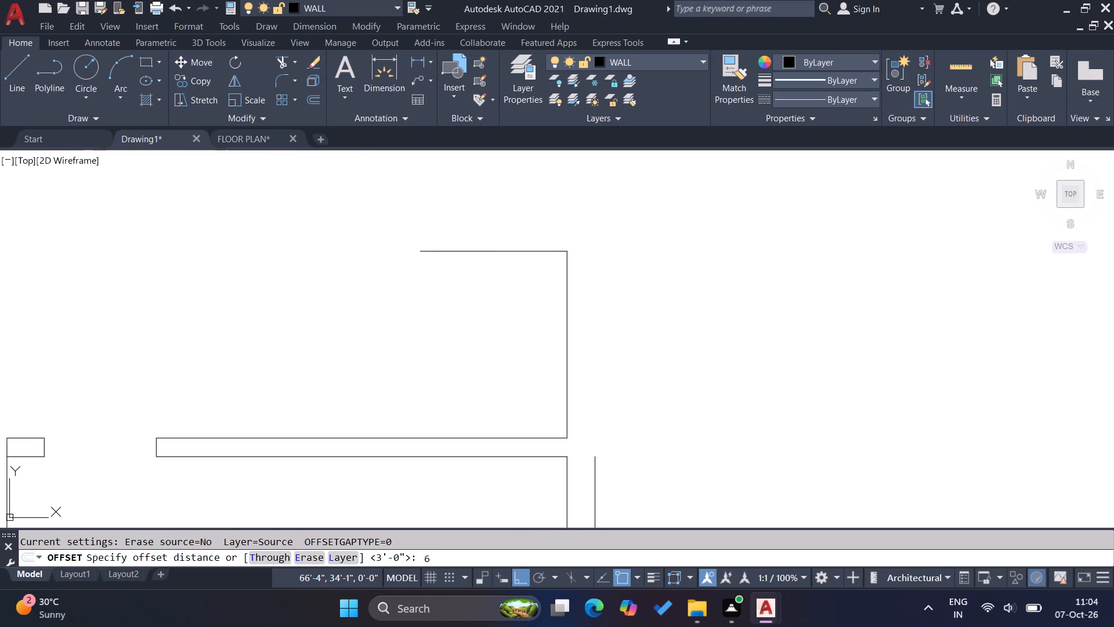
{"action": "left_click", "coordinate": [483, 251]}
{"action": "left_click", "coordinate": [473, 228]}
{"action": "key", "text": "Escape"}
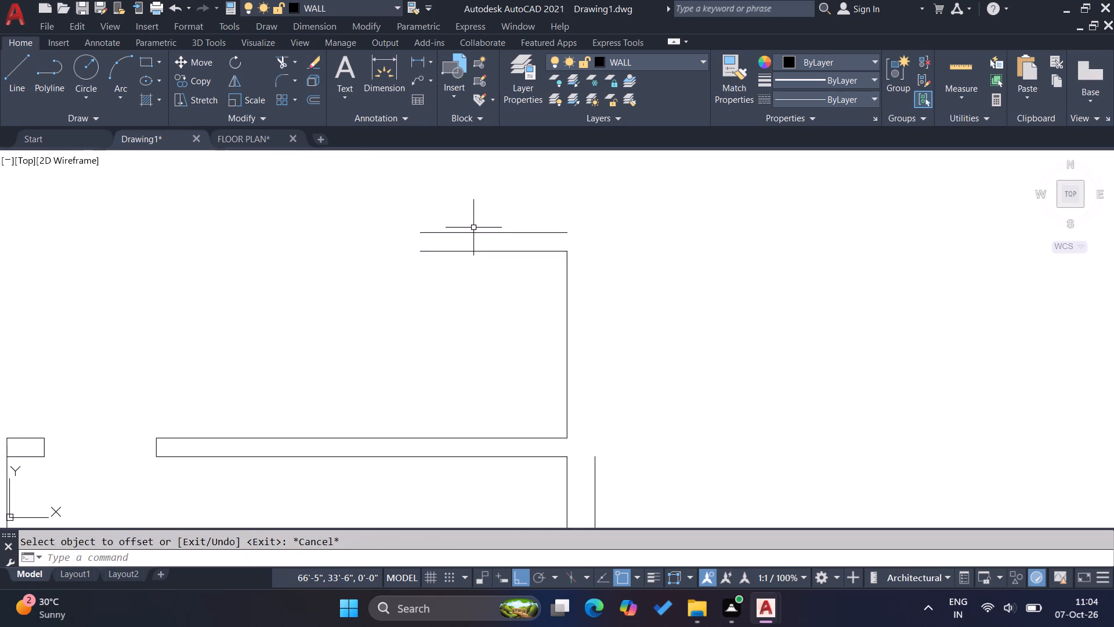
{"action": "key", "text": "Escape"}
{"action": "key", "text": "Escape"}
{"action": "key", "text": "Escape"}
{"action": "key", "text": "Escape"}
{"action": "key", "text": "Escape"}
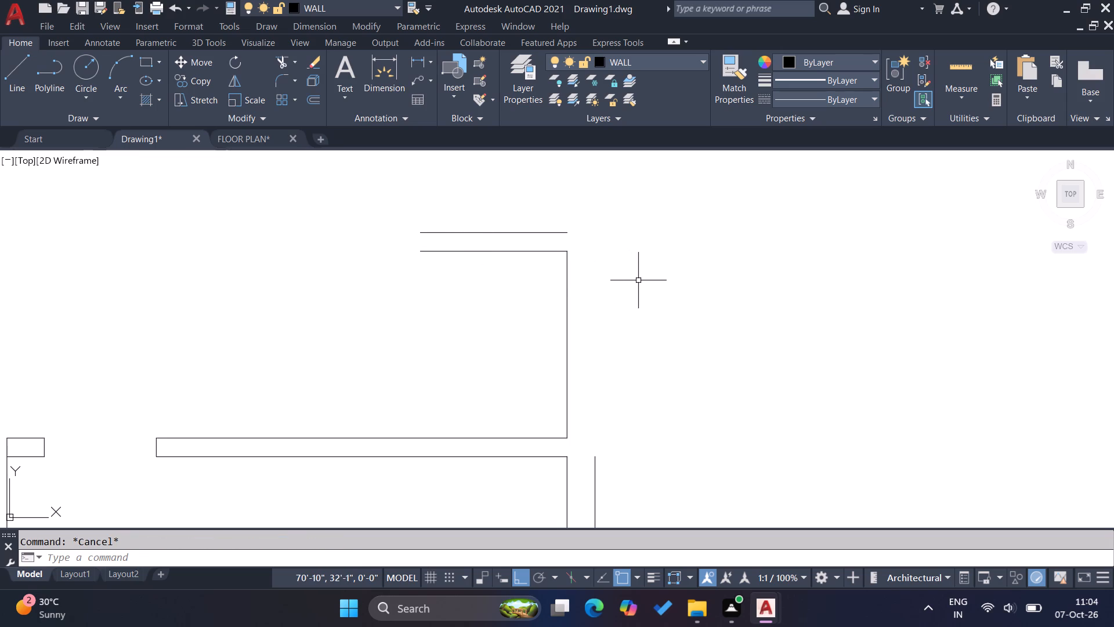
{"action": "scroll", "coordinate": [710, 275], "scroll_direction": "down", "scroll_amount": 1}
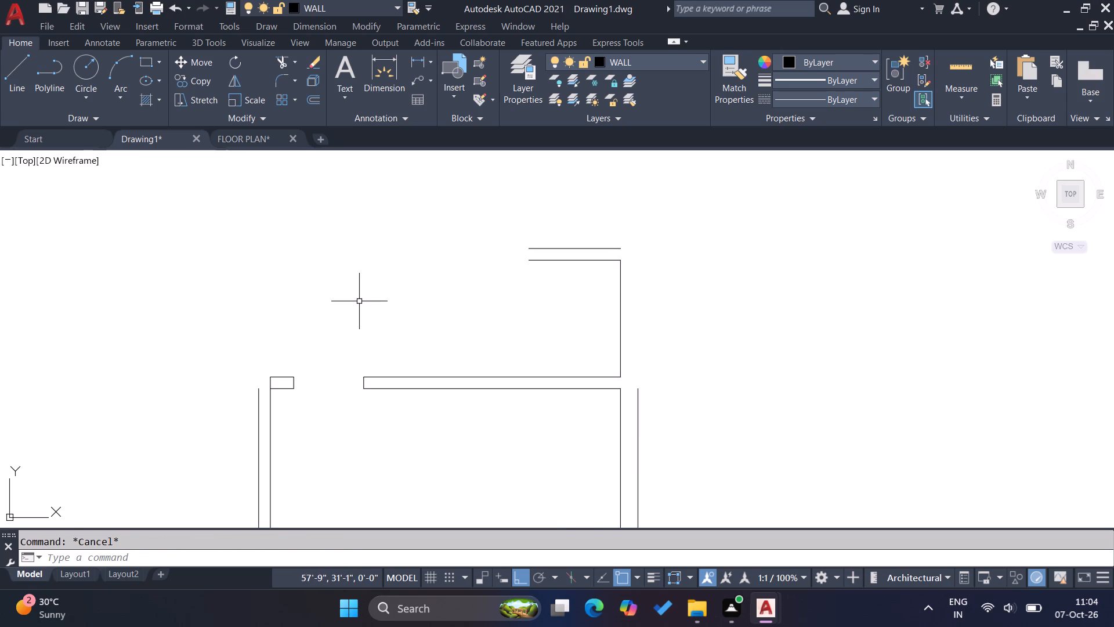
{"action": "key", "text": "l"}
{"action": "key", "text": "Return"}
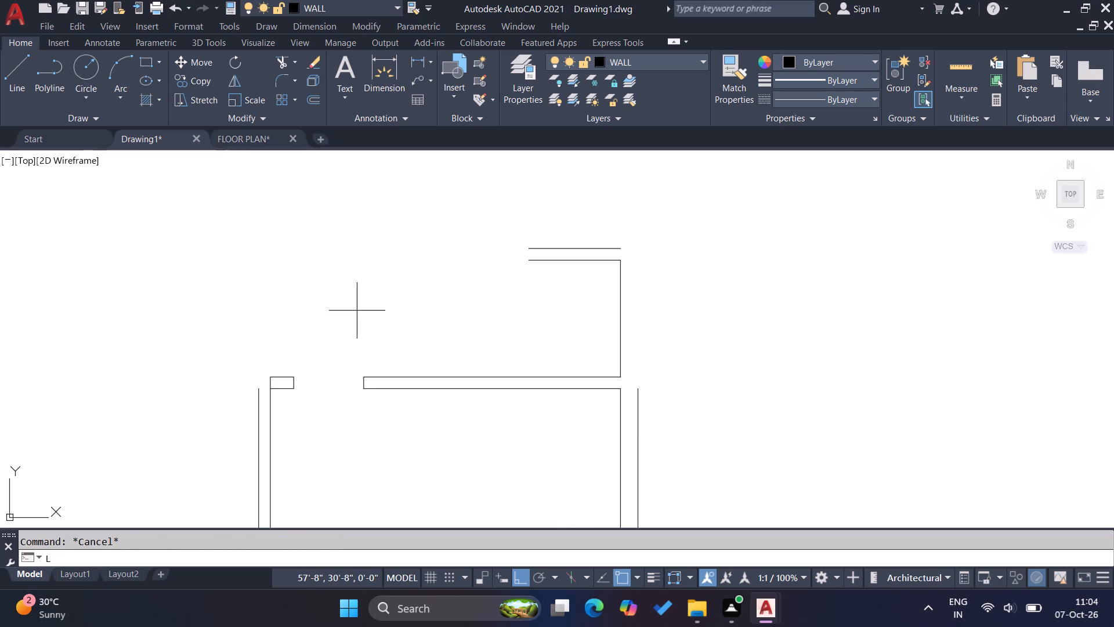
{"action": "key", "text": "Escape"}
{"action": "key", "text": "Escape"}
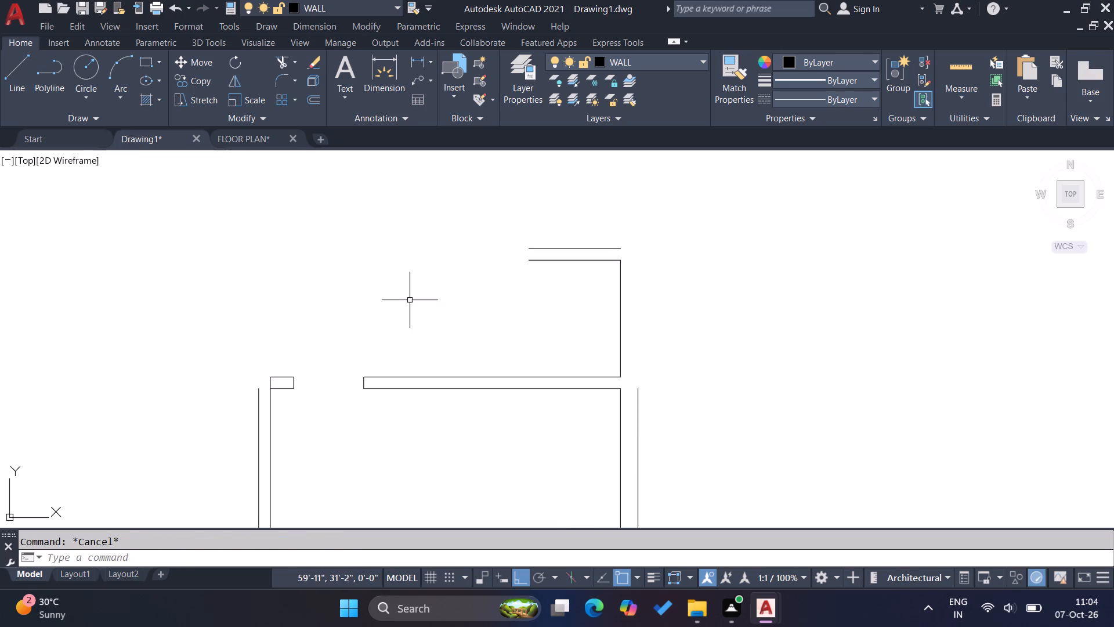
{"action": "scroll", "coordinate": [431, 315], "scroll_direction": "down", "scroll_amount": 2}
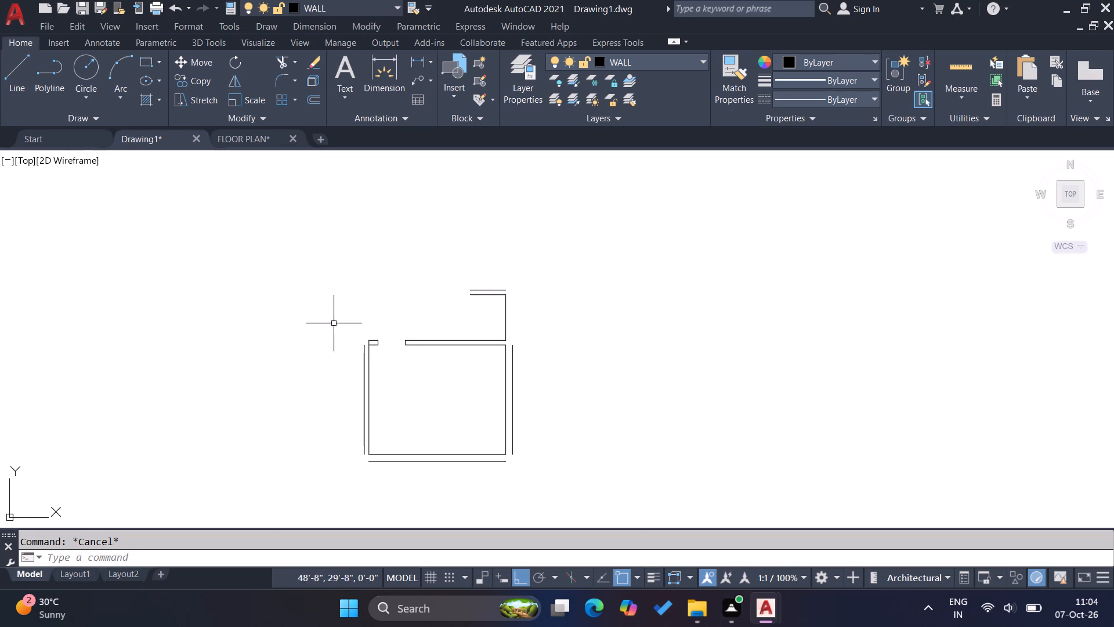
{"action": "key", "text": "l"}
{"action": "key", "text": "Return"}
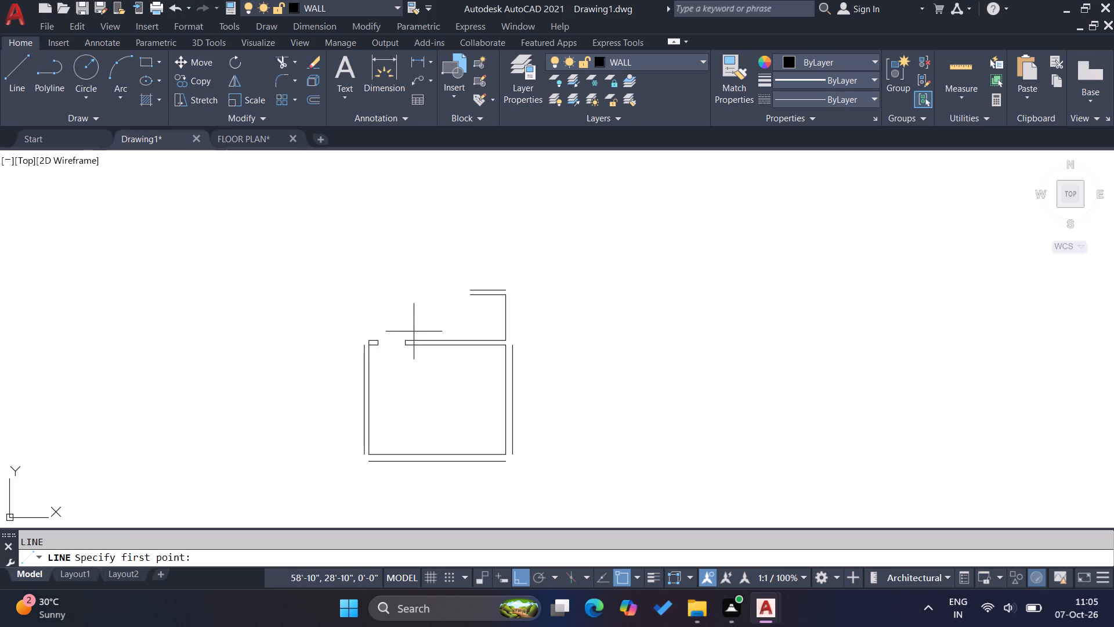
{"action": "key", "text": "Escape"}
Delete the short line closing the top wall at the right side of its opening.
{"action": "scroll", "coordinate": [404, 343], "scroll_direction": "up", "scroll_amount": 5}
{"action": "left_click", "coordinate": [406, 344]}
{"action": "left_click", "coordinate": [382, 343]}
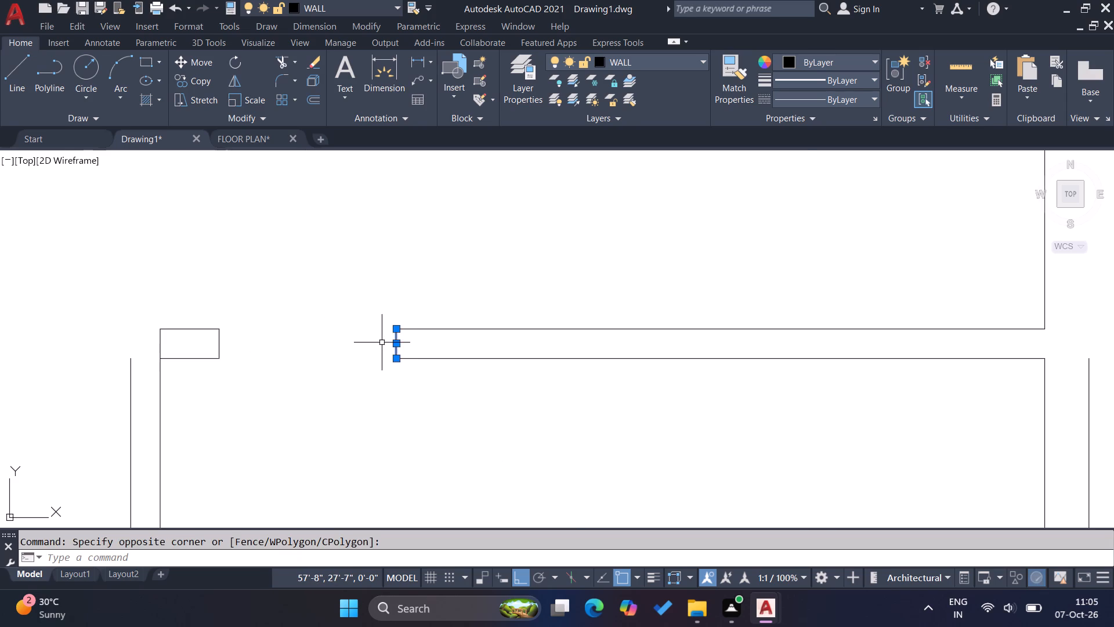
{"action": "key", "text": "Delete"}
Draw a 15' vertical line upward from the top wall's inner line end at the right side of the opening.
{"action": "key", "text": "l"}
{"action": "key", "text": "Return"}
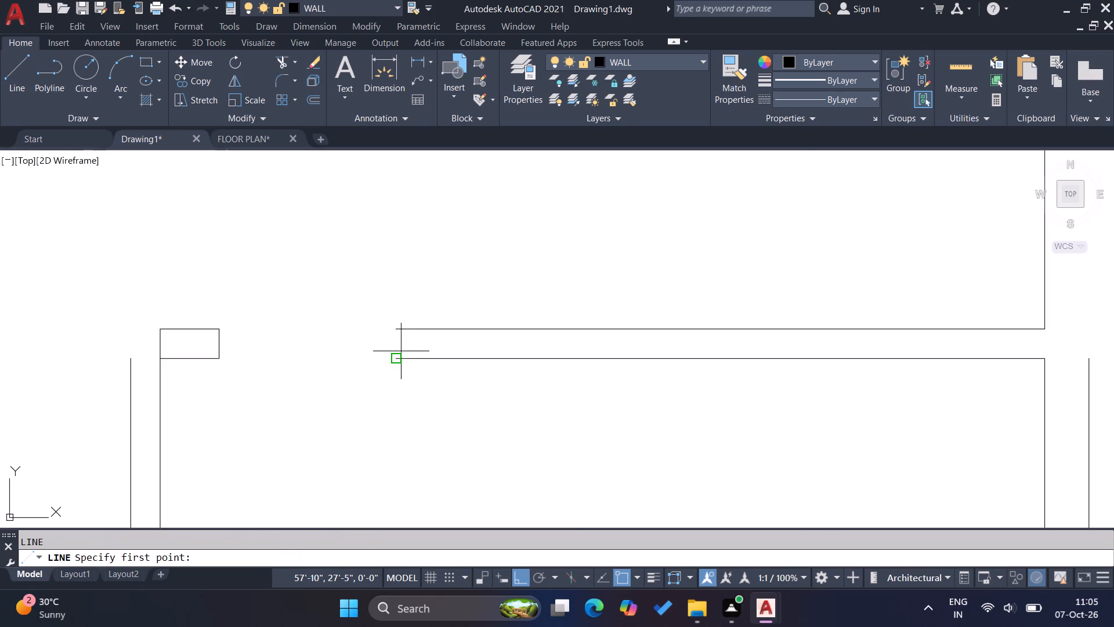
{"action": "left_click", "coordinate": [401, 351]}
{"action": "scroll", "coordinate": [400, 328], "scroll_direction": "down", "scroll_amount": 5}
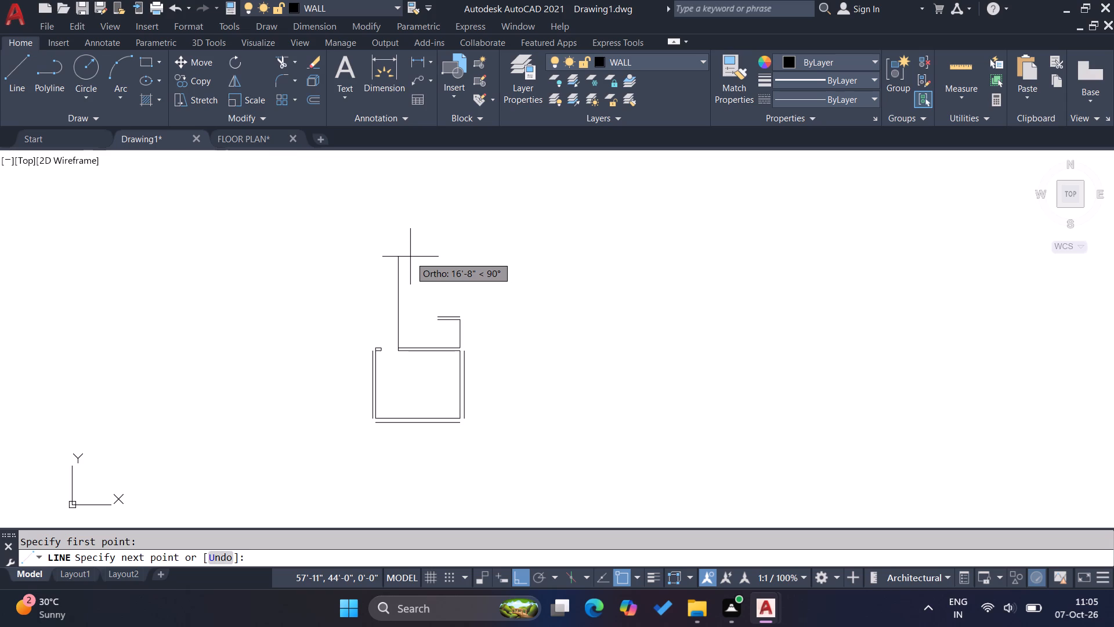
{"action": "type", "text": "15'"}
{"action": "key", "text": "Return"}
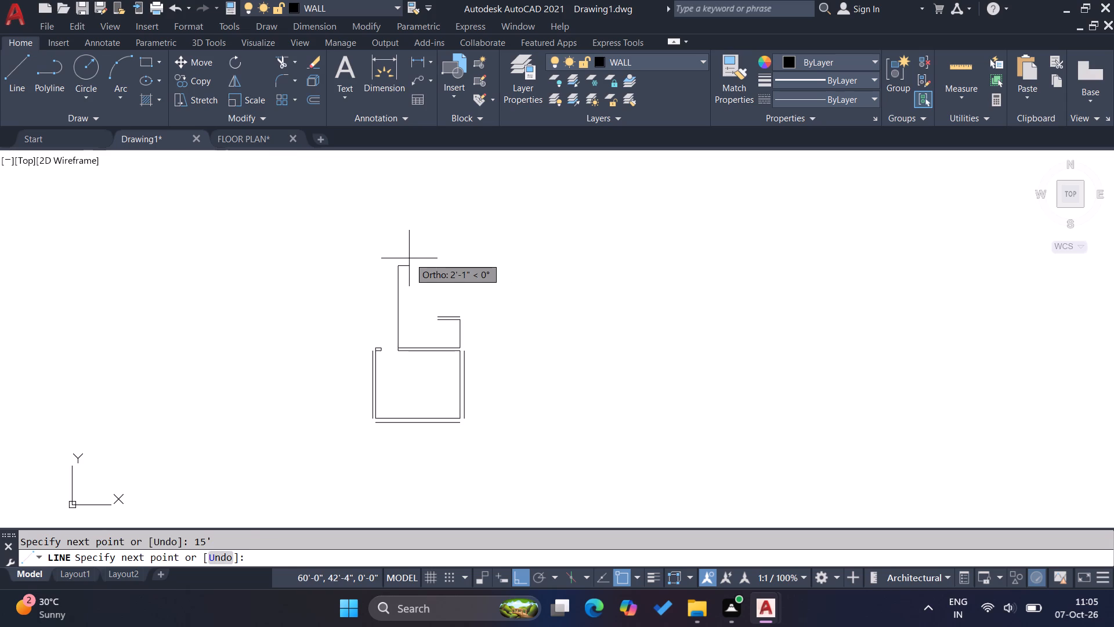
{"action": "key", "text": "Escape"}
{"action": "key", "text": "Escape"}
{"action": "key", "text": "Escape"}
{"action": "scroll", "coordinate": [443, 318], "scroll_direction": "up", "scroll_amount": 2}
{"action": "key", "text": "Escape"}
{"action": "key", "text": "Escape"}
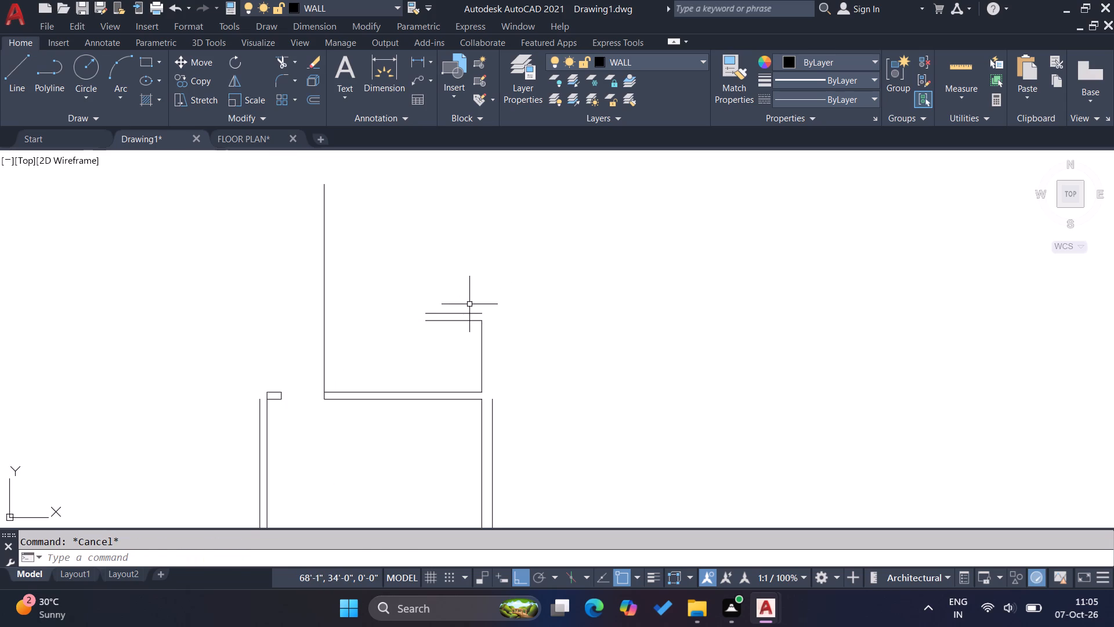
Offset the upper line of the short horizontal wall 10' upward.
{"action": "key", "text": "o"}
{"action": "key", "text": "Return"}
{"action": "type", "text": "10"}
{"action": "key", "text": "apostrophe"}
{"action": "key", "text": "Return"}
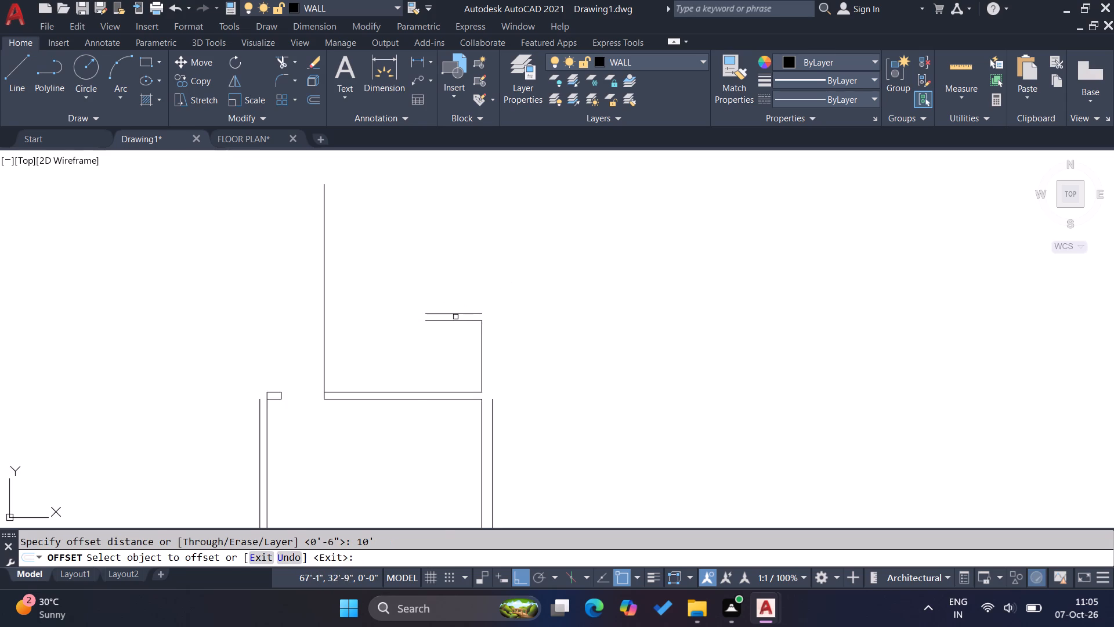
{"action": "left_click", "coordinate": [455, 313]}
{"action": "left_click", "coordinate": [442, 250]}
{"action": "key", "text": "Escape"}
{"action": "key", "text": "Escape"}
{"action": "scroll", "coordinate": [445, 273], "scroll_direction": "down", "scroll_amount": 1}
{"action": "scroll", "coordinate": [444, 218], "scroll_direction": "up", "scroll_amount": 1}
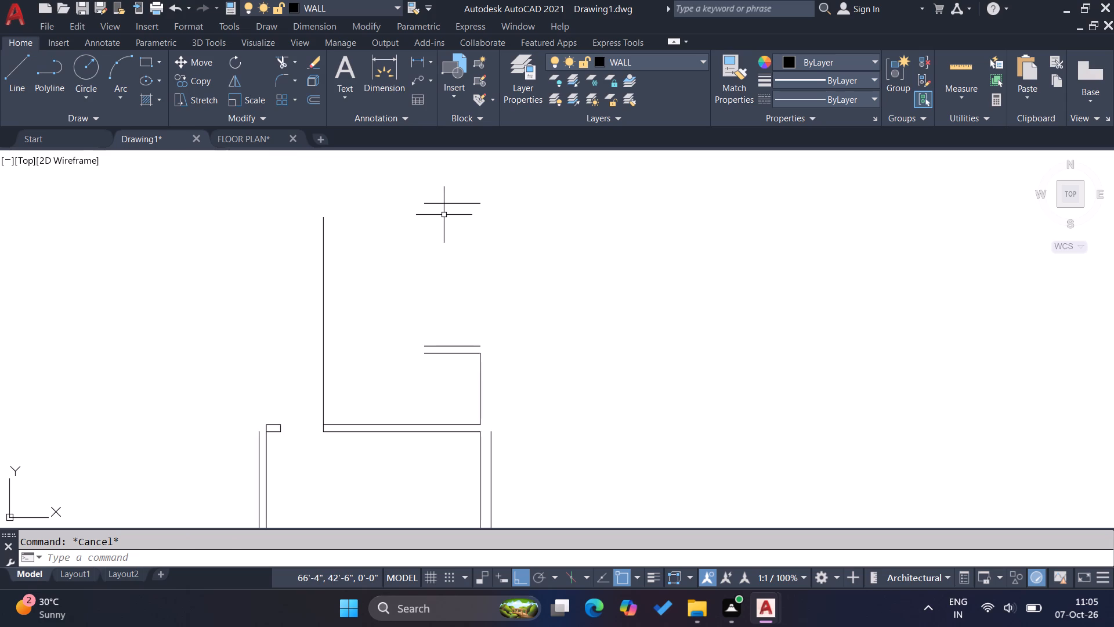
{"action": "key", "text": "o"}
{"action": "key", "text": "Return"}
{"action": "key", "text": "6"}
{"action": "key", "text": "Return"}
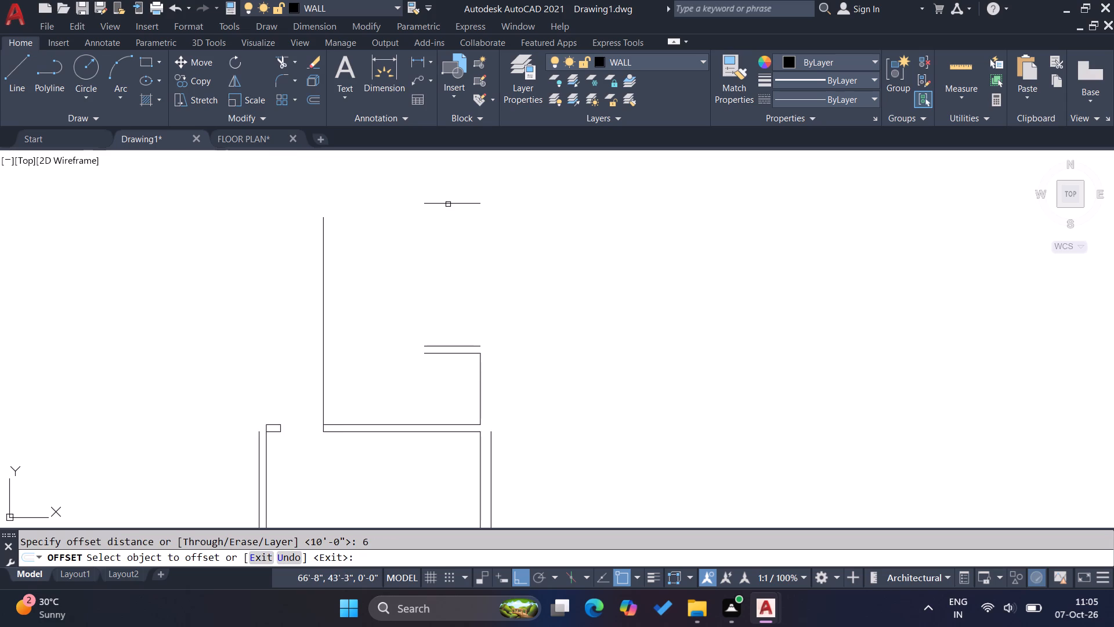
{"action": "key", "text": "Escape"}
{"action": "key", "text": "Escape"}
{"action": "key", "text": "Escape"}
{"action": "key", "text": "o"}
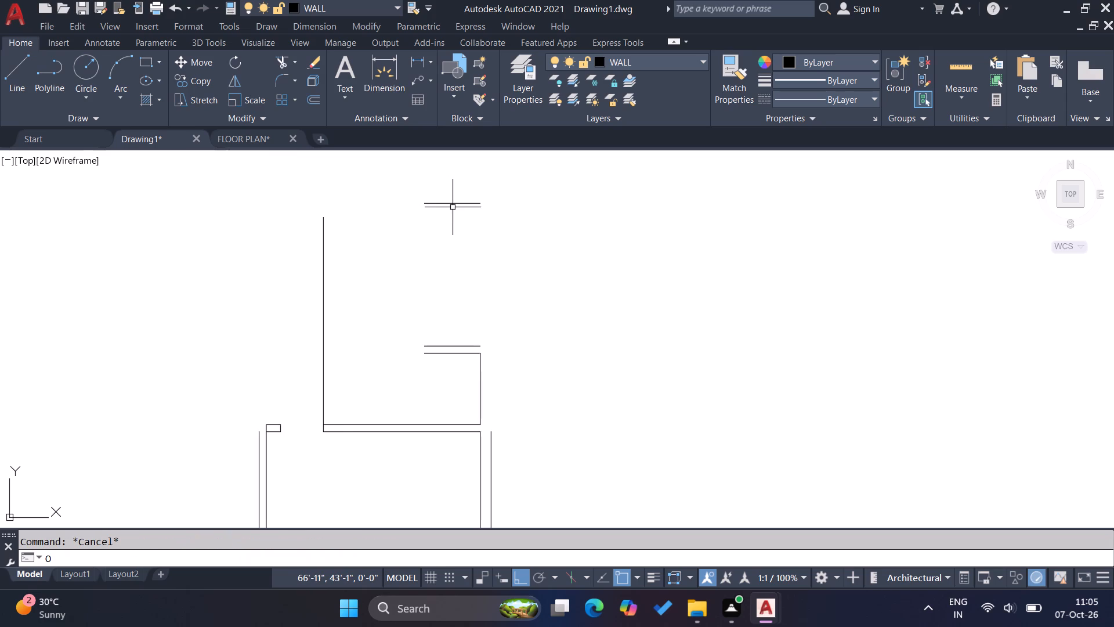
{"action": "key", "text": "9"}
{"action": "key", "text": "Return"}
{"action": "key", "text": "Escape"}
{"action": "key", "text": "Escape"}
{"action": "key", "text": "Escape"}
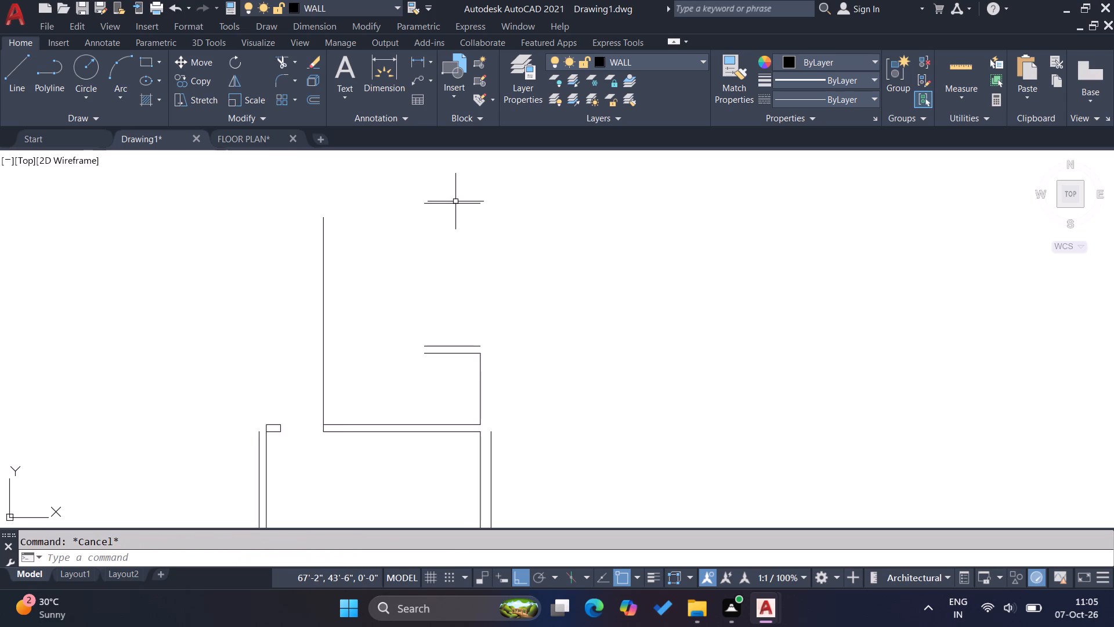
Offset the topmost short horizontal line 9" upward to form the upper wall's thickness.
{"action": "key", "text": "o"}
{"action": "key", "text": "Return"}
{"action": "key", "text": "9"}
{"action": "key", "text": "Return"}
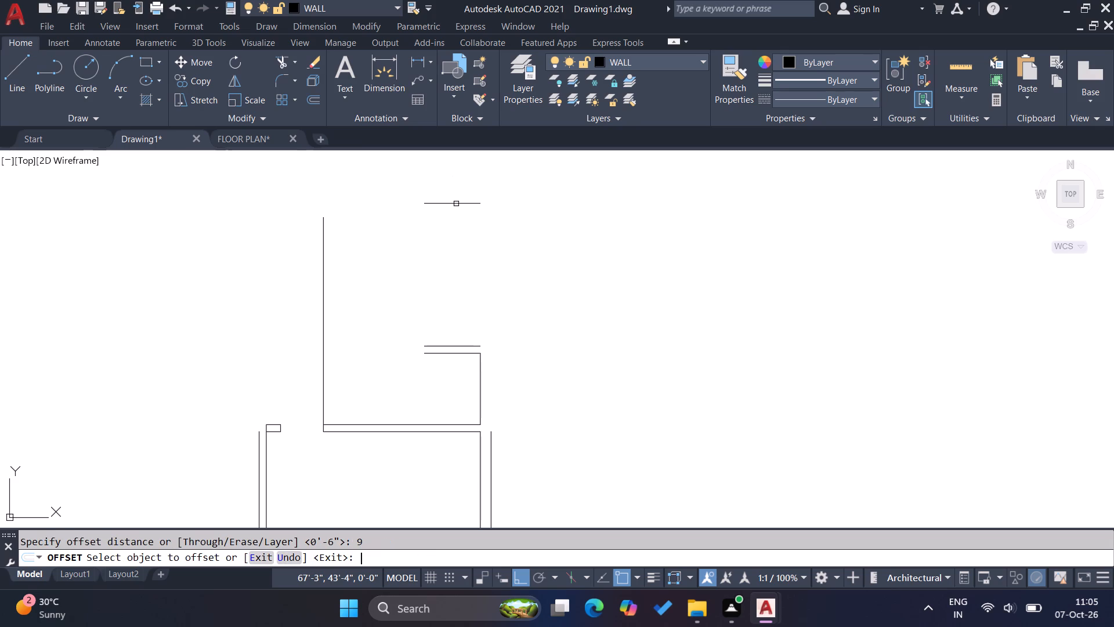
{"action": "left_click", "coordinate": [457, 203]}
{"action": "left_click", "coordinate": [458, 174]}
{"action": "key", "text": "Escape"}
{"action": "key", "text": "Escape"}
{"action": "key", "text": "Escape"}
{"action": "key", "text": "Escape"}
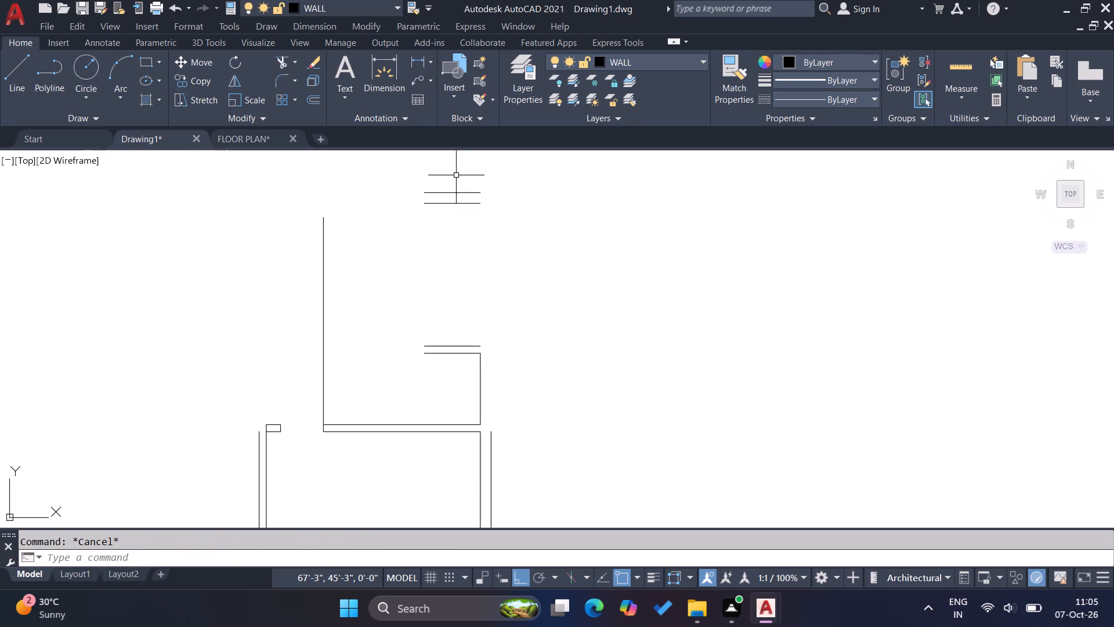
{"action": "key", "text": "Escape"}
Offset the 15' vertical line above the top wall 9" to the right to form the wall's thickness.
{"action": "key", "text": "o"}
{"action": "key", "text": "Return"}
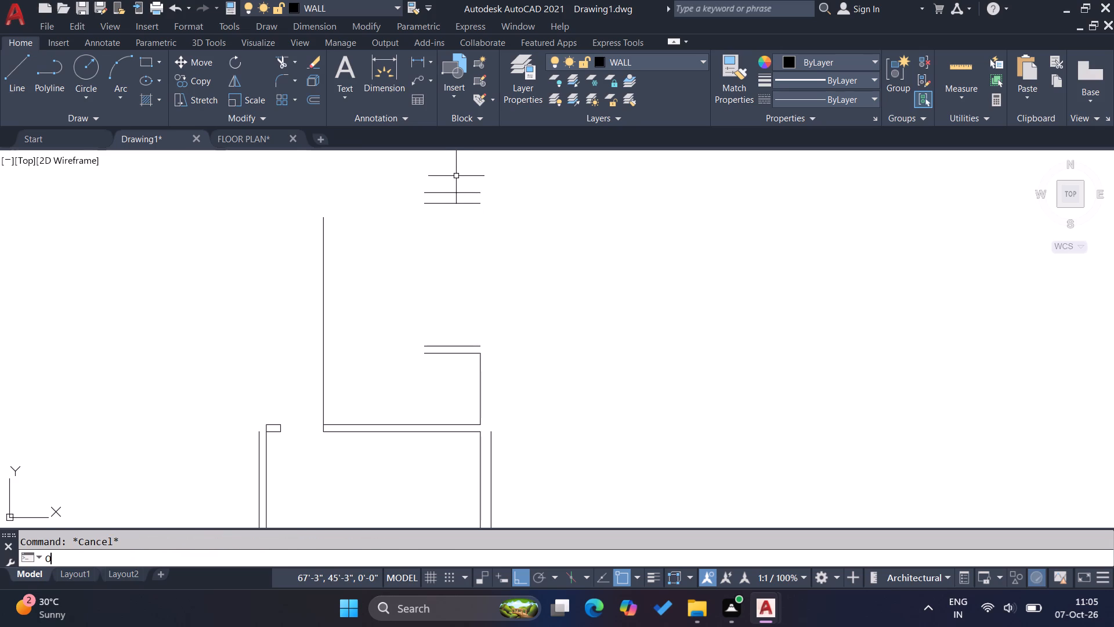
{"action": "key", "text": "9"}
{"action": "key", "text": "Return"}
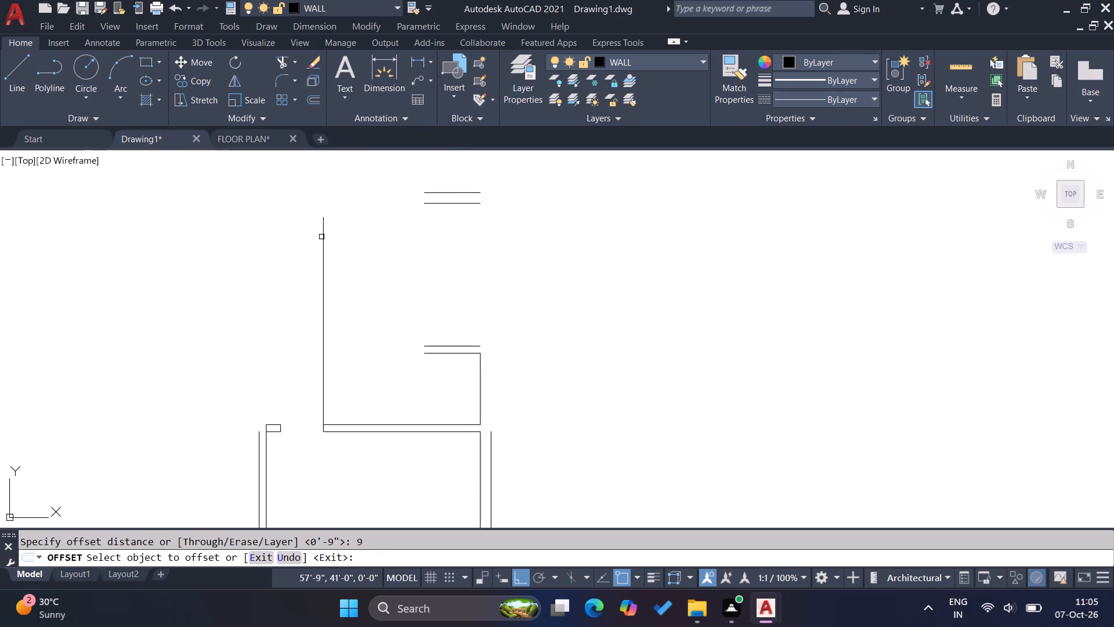
{"action": "left_click_drag", "start_coordinate": [322, 237], "coordinate": [331, 237]}
{"action": "left_click", "coordinate": [392, 232]}
{"action": "key", "text": "Escape"}
{"action": "key", "text": "Escape"}
{"action": "key", "text": "Escape"}
{"action": "key", "text": "Escape"}
{"action": "key", "text": "Escape"}
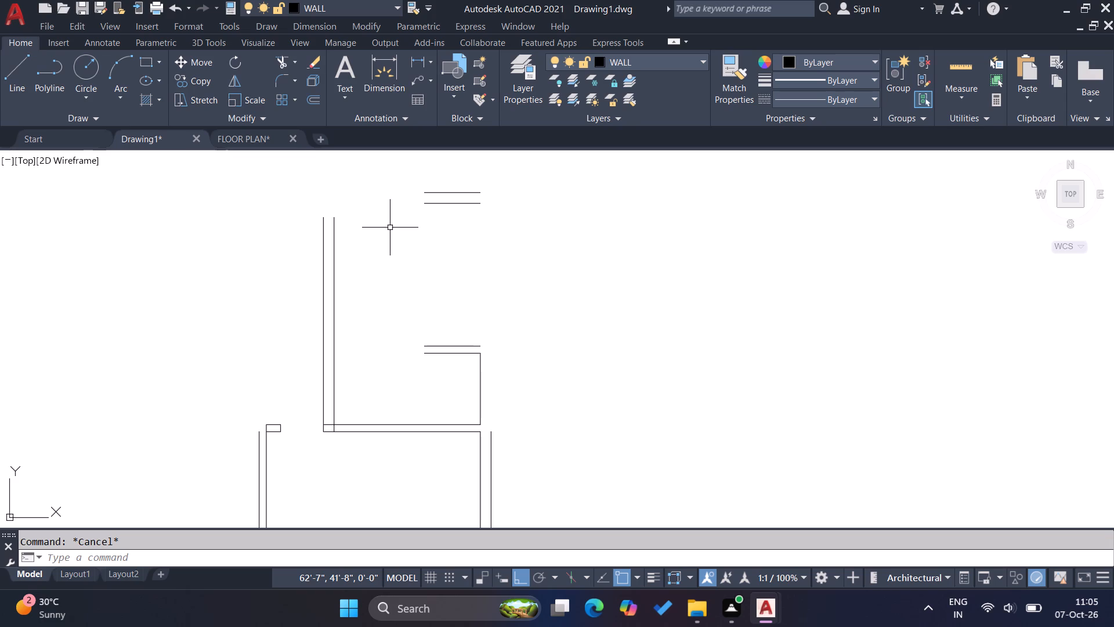
{"action": "key", "text": "Escape"}
{"action": "key", "text": "Escape"}
{"action": "key", "text": "Escape"}
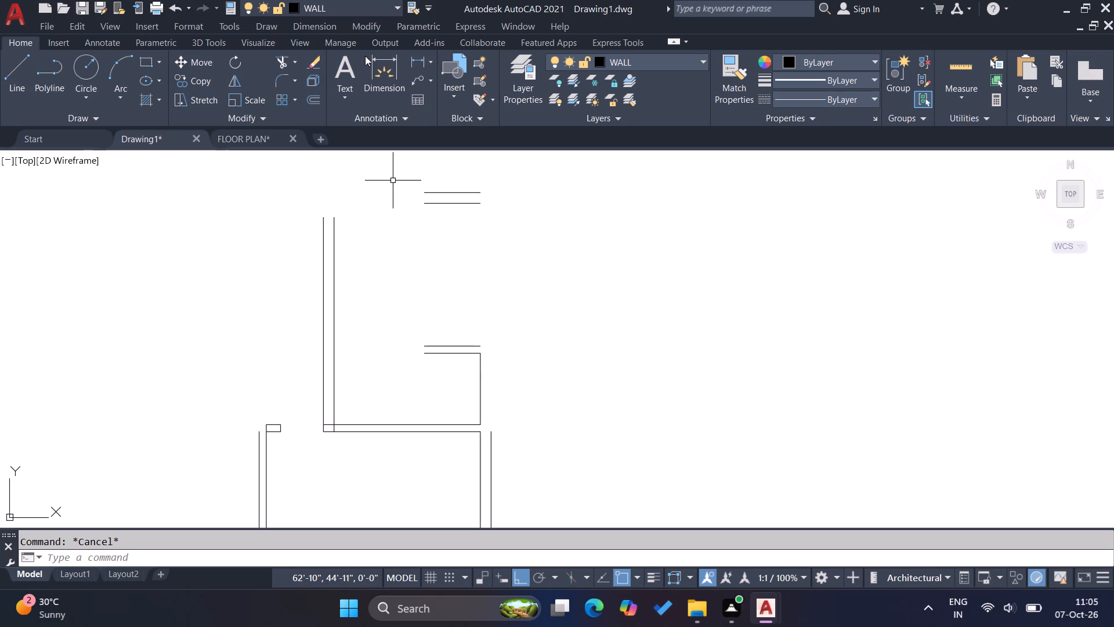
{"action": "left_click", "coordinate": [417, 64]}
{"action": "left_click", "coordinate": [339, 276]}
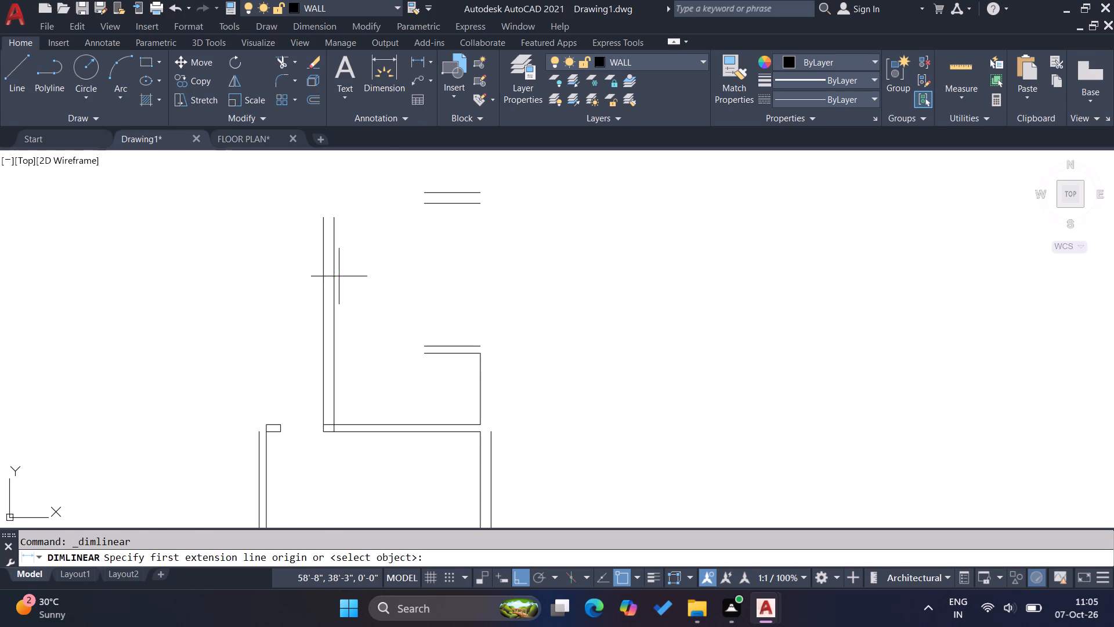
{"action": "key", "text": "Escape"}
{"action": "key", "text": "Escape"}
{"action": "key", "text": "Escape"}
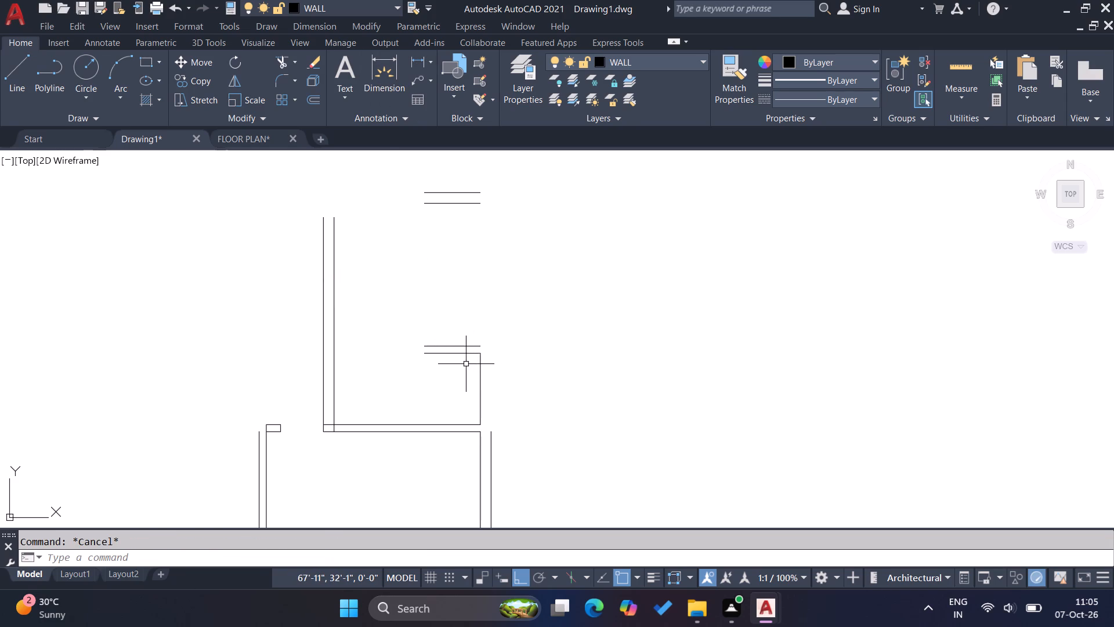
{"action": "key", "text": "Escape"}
Offset the short vertical line above the top wall's right end 4' to the left.
{"action": "key", "text": "o"}
{"action": "key", "text": "Return"}
{"action": "type", "text": "4'"}
{"action": "key", "text": "Return"}
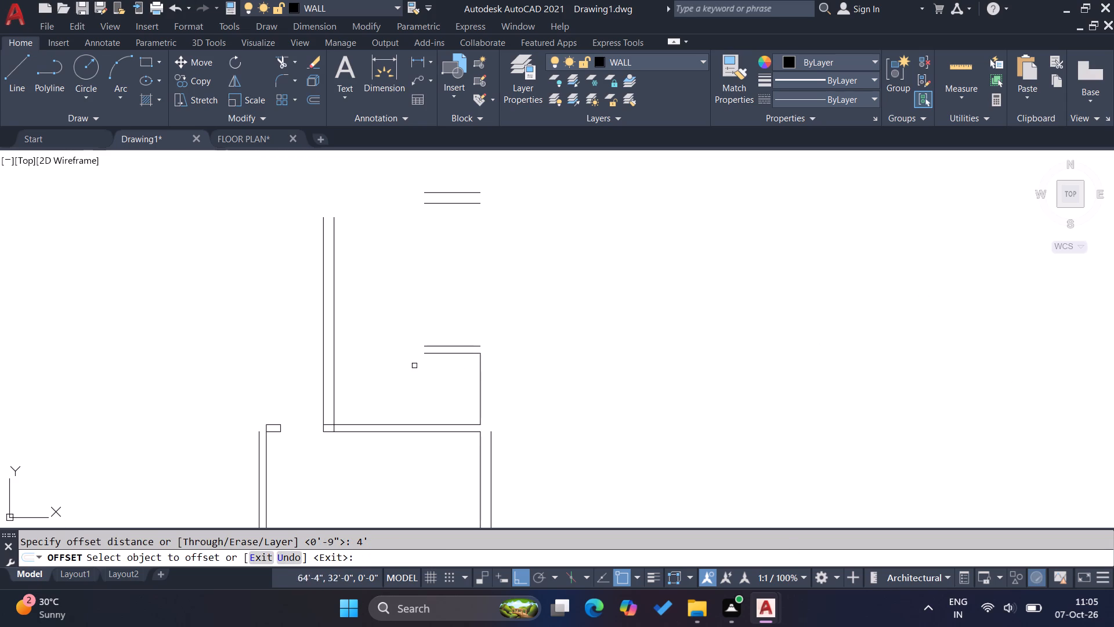
{"action": "left_click", "coordinate": [479, 384]}
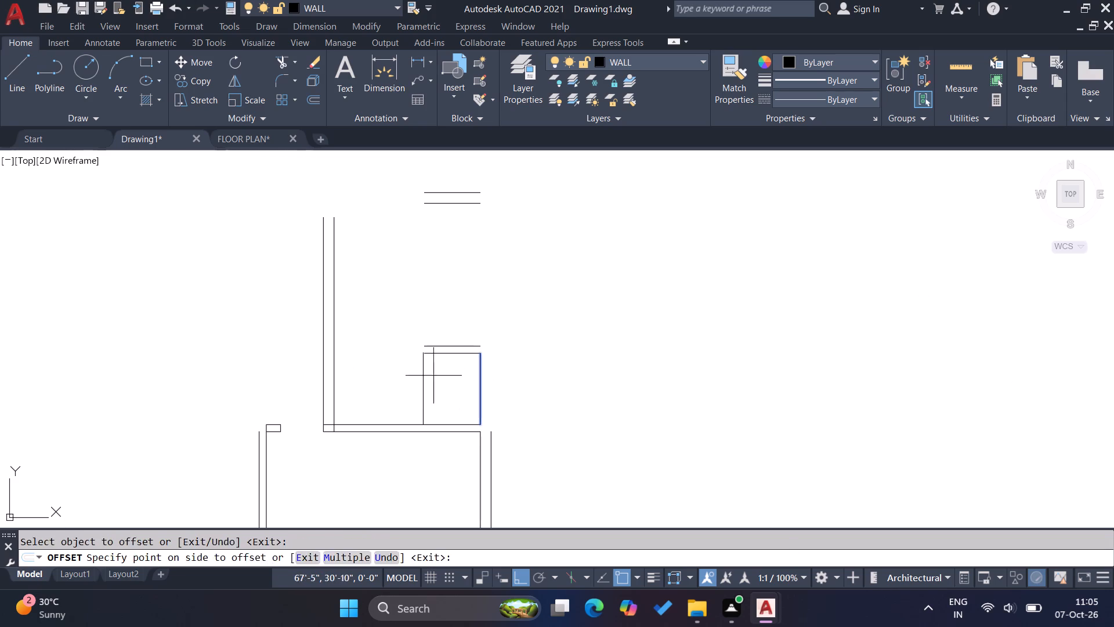
{"action": "left_click", "coordinate": [422, 373]}
{"action": "key", "text": "Escape"}
{"action": "key", "text": "Escape"}
{"action": "key", "text": "Escape"}
{"action": "key", "text": "Escape"}
{"action": "key", "text": "Escape"}
{"action": "key", "text": "Escape"}
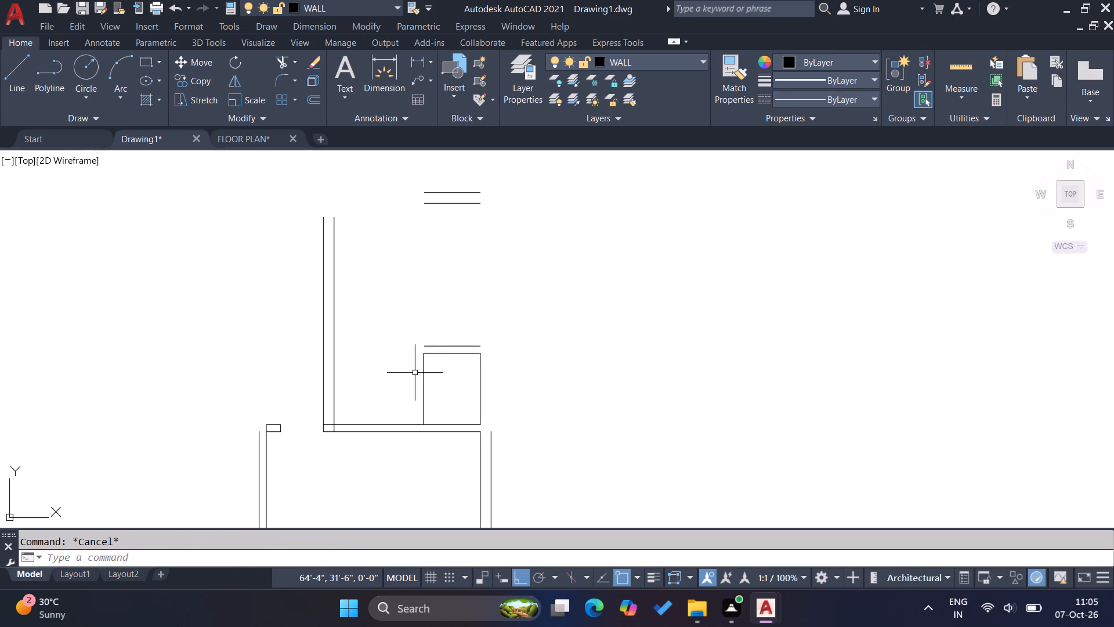
Measure the lower room's inner width along its bottom wall with a linear dimension.
{"action": "scroll", "coordinate": [359, 325], "scroll_direction": "down", "scroll_amount": 2}
{"action": "scroll", "coordinate": [389, 432], "scroll_direction": "up", "scroll_amount": 1}
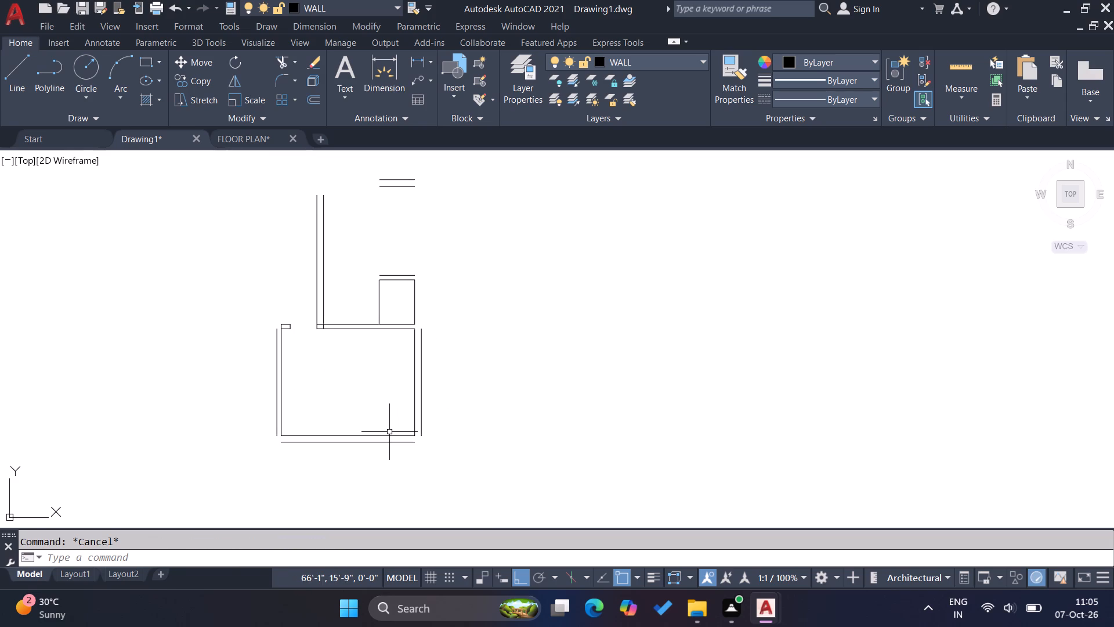
{"action": "left_click", "coordinate": [415, 64]}
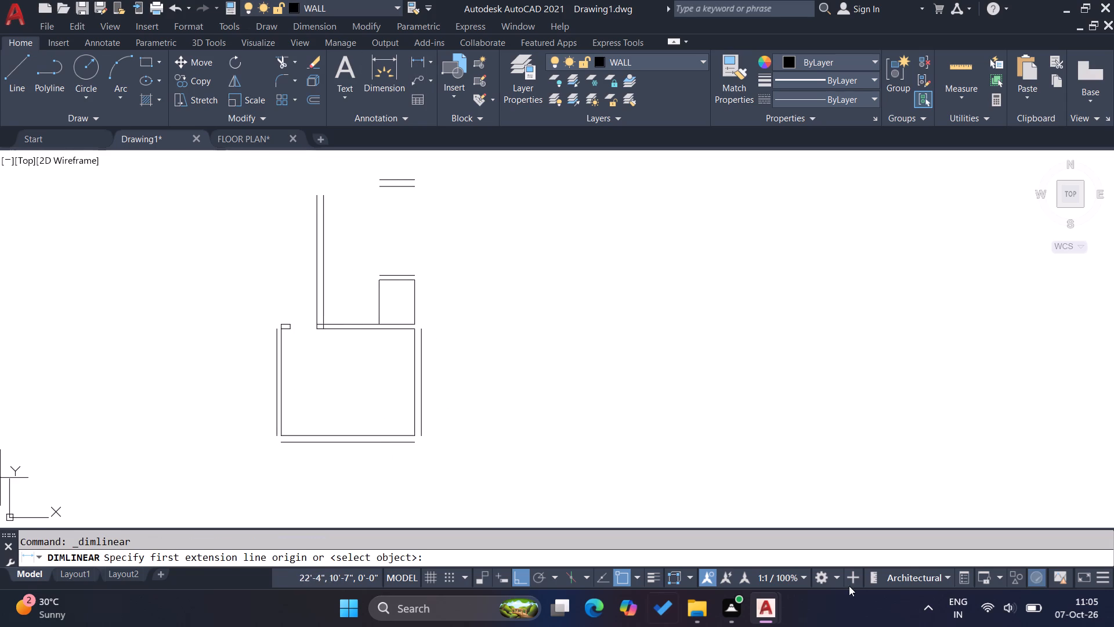
{"action": "left_click", "coordinate": [283, 438]}
{"action": "left_click", "coordinate": [412, 435]}
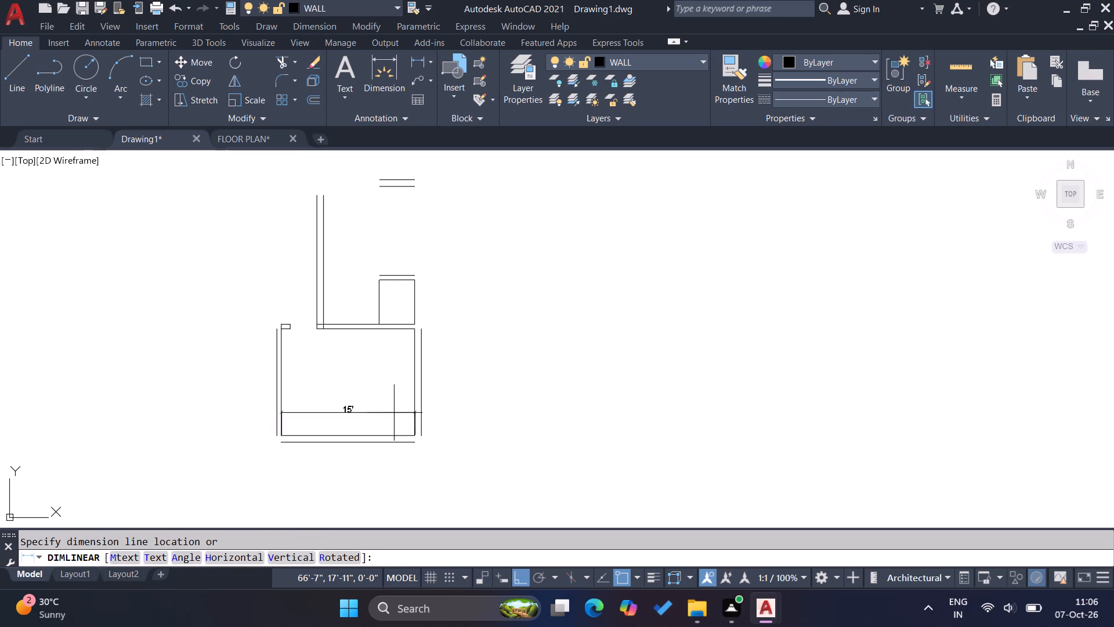
{"action": "key", "text": "Escape"}
{"action": "key", "text": "Escape"}
Stretch the right side of the plan, including the small room and short upper walls, 5' to the right.
{"action": "scroll", "coordinate": [457, 452], "scroll_direction": "down", "scroll_amount": 1}
{"action": "left_click", "coordinate": [464, 459]}
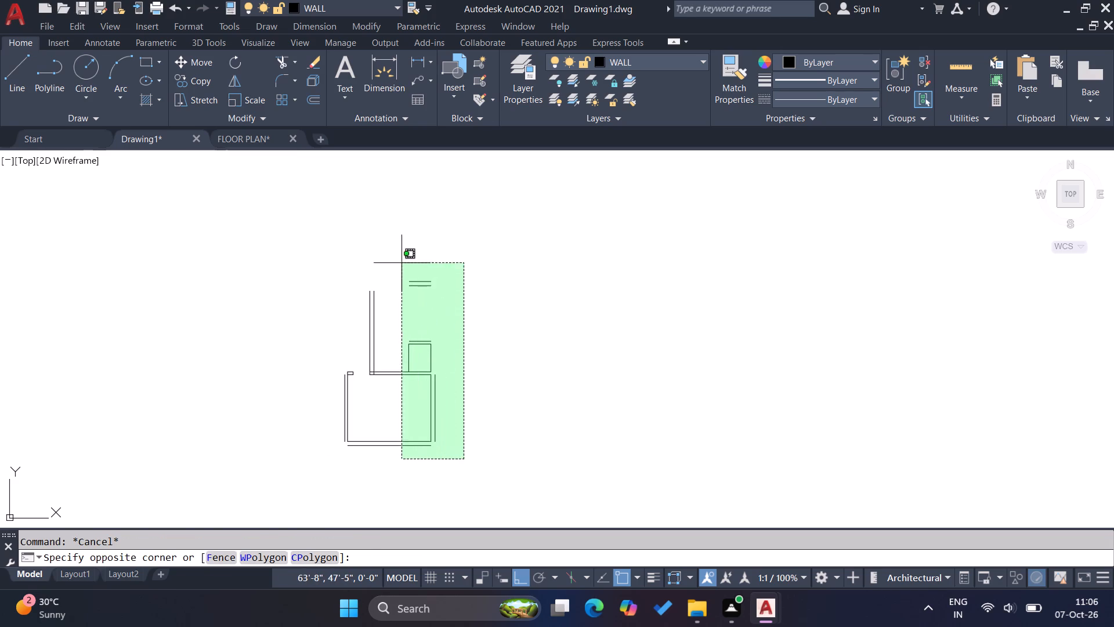
{"action": "left_click", "coordinate": [400, 260]}
{"action": "key", "text": "s"}
{"action": "key", "text": "Return"}
{"action": "left_click", "coordinate": [466, 371]}
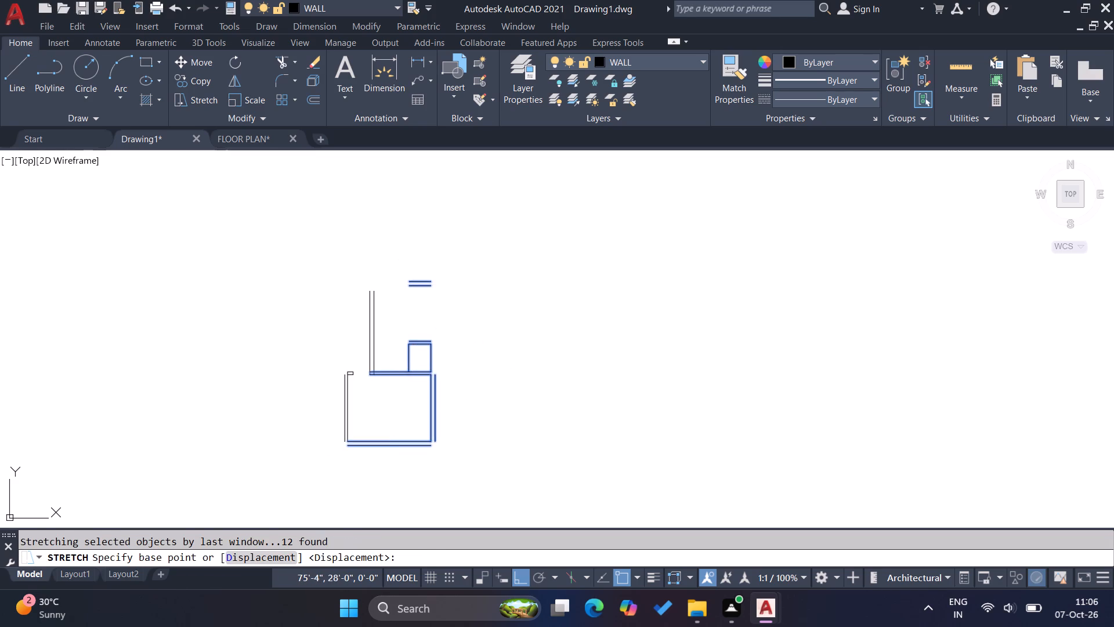
{"action": "type", "text": "5'"}
{"action": "key", "text": "Return"}
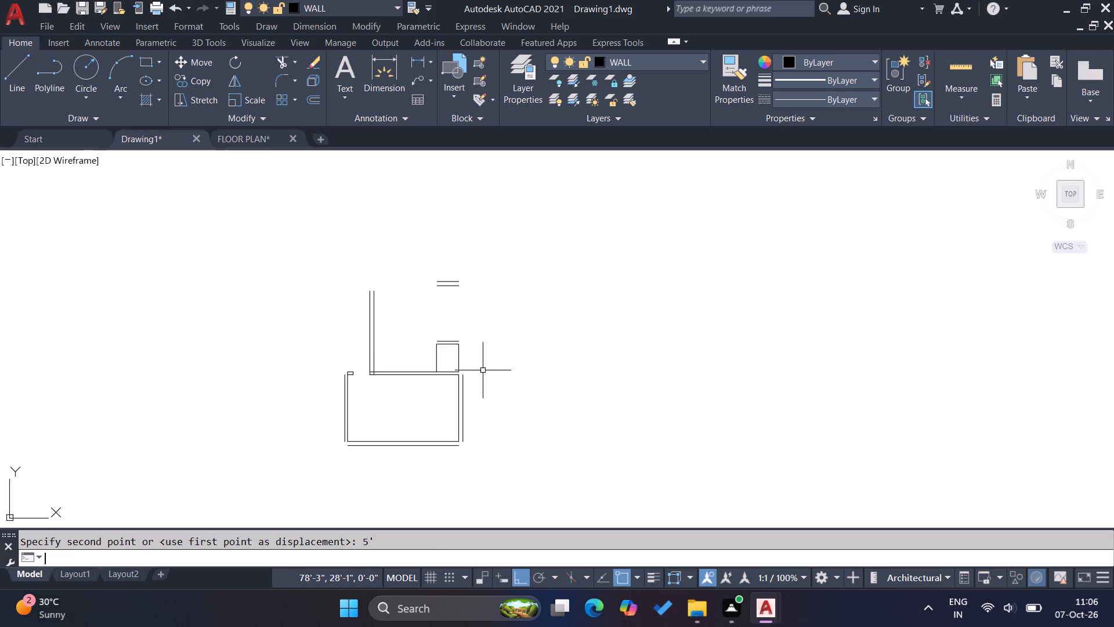
{"action": "key", "text": "Escape"}
{"action": "key", "text": "Escape"}
{"action": "key", "text": "Escape"}
Offset the small room's left vertical line 6" outward to the left to form its wall thickness.
{"action": "scroll", "coordinate": [420, 359], "scroll_direction": "up", "scroll_amount": 3}
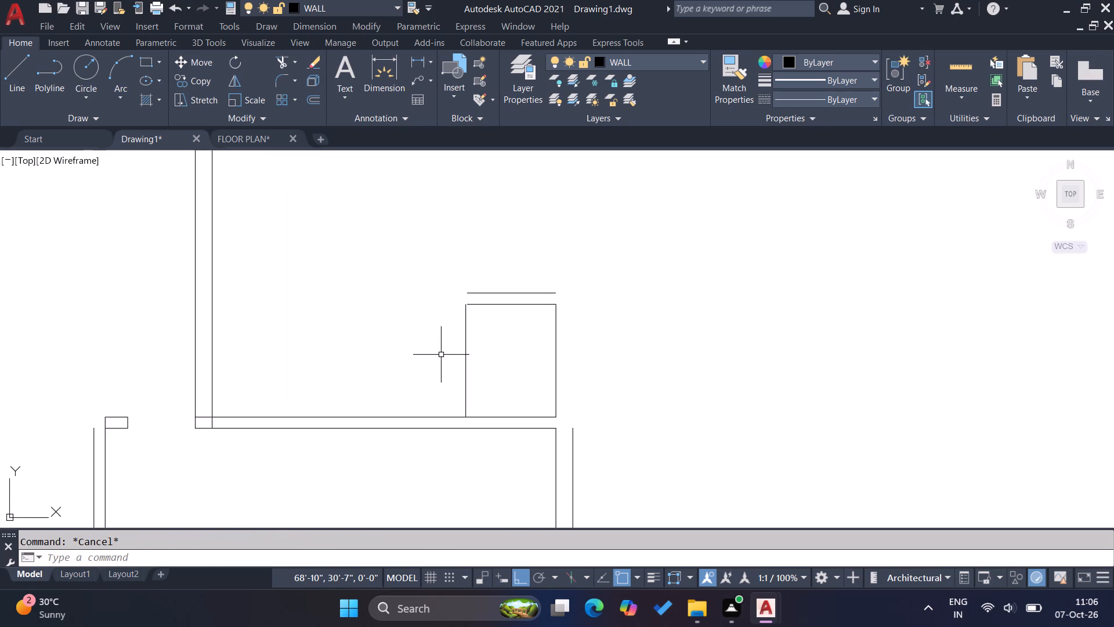
{"action": "key", "text": "o"}
{"action": "key", "text": "Return"}
{"action": "key", "text": "6"}
{"action": "key", "text": "Return"}
{"action": "left_click", "coordinate": [463, 357]}
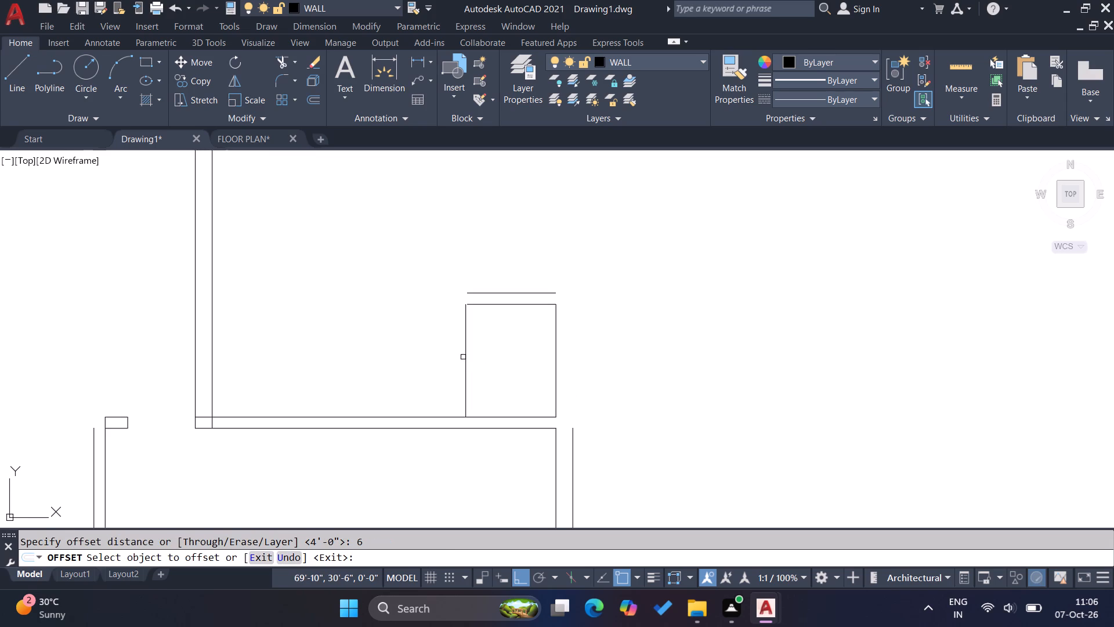
{"action": "left_click", "coordinate": [417, 351]}
{"action": "left_click", "coordinate": [465, 365]}
{"action": "left_click", "coordinate": [418, 356]}
{"action": "key", "text": "Escape"}
{"action": "key", "text": "Escape"}
{"action": "key", "text": "Escape"}
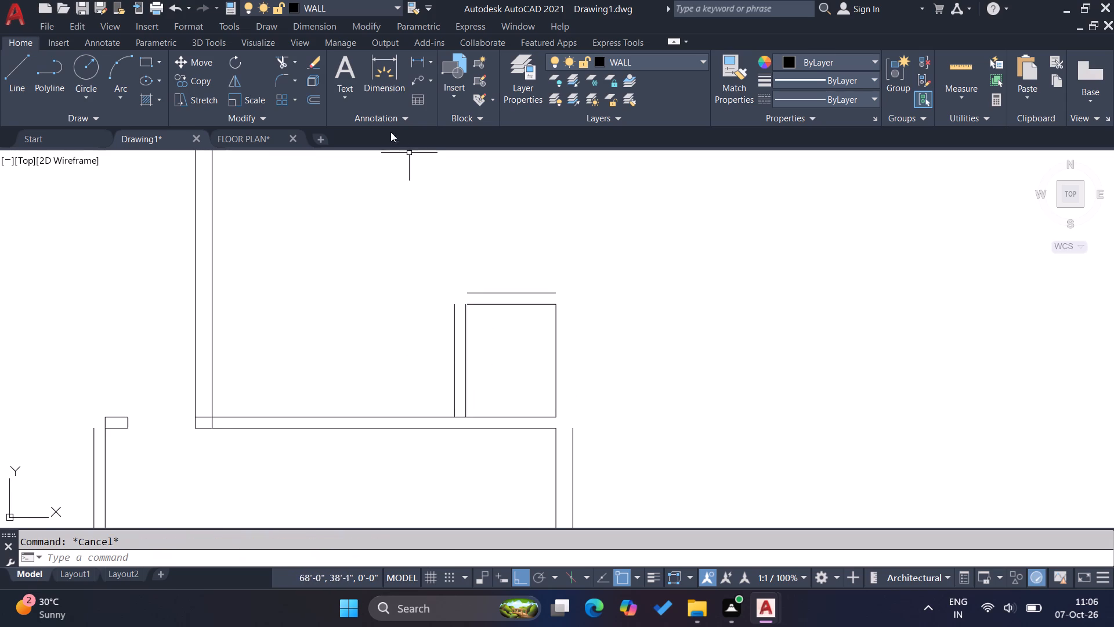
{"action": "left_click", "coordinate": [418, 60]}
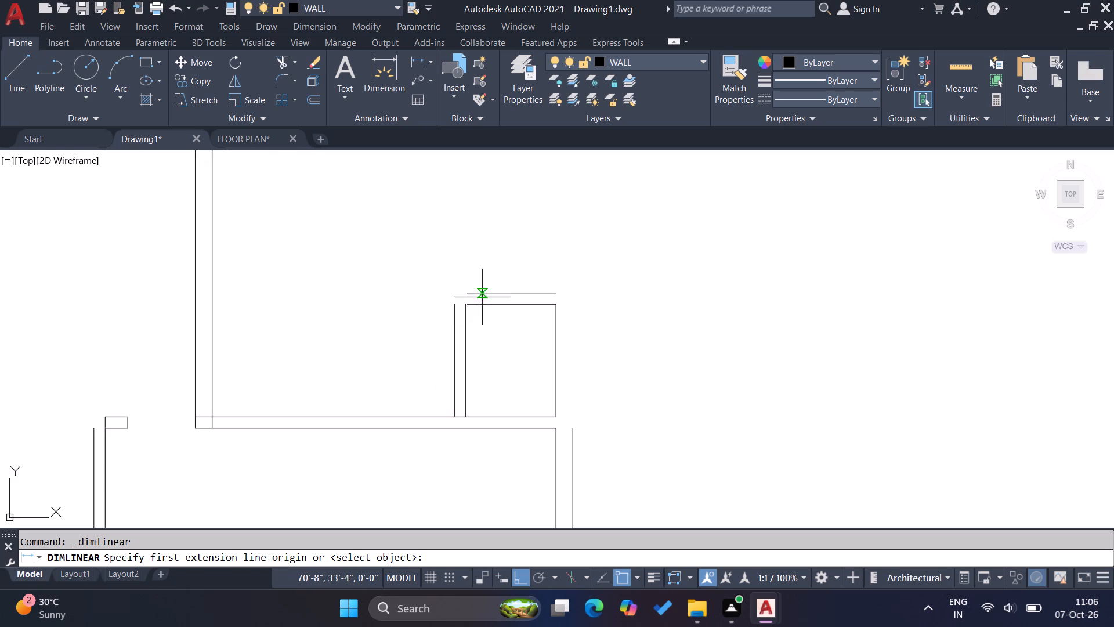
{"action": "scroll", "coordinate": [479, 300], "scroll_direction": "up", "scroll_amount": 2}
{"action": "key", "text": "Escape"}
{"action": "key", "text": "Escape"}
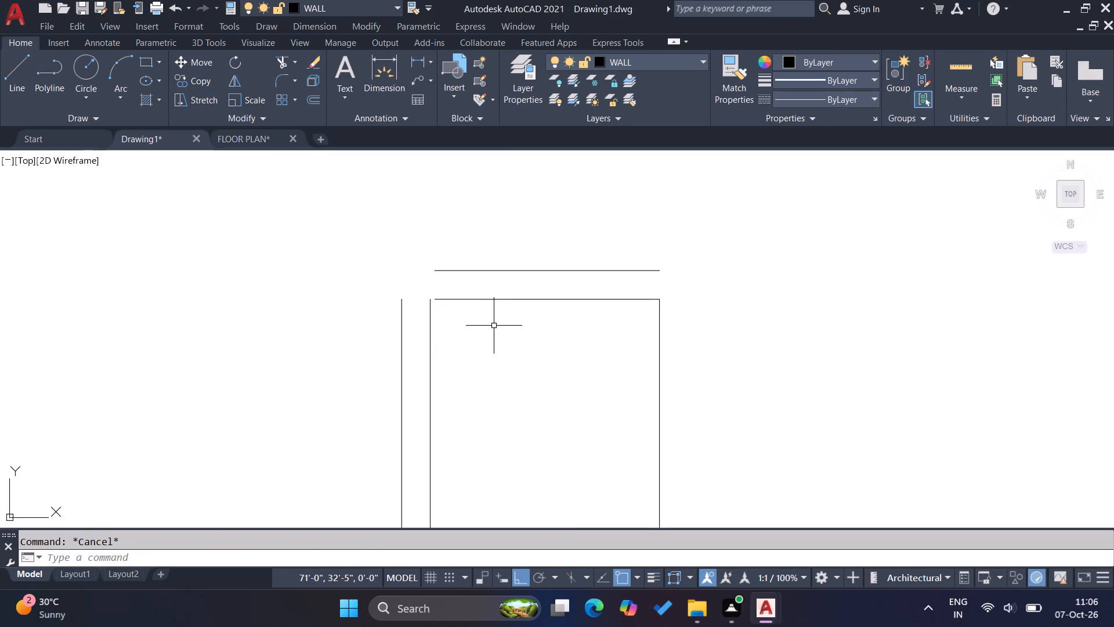
Extend the small room's inner top line leftward to meet its inner left wall line.
{"action": "key", "text": "e"}
{"action": "key", "text": "x"}
{"action": "key", "text": "Return"}
{"action": "left_click", "coordinate": [492, 301]}
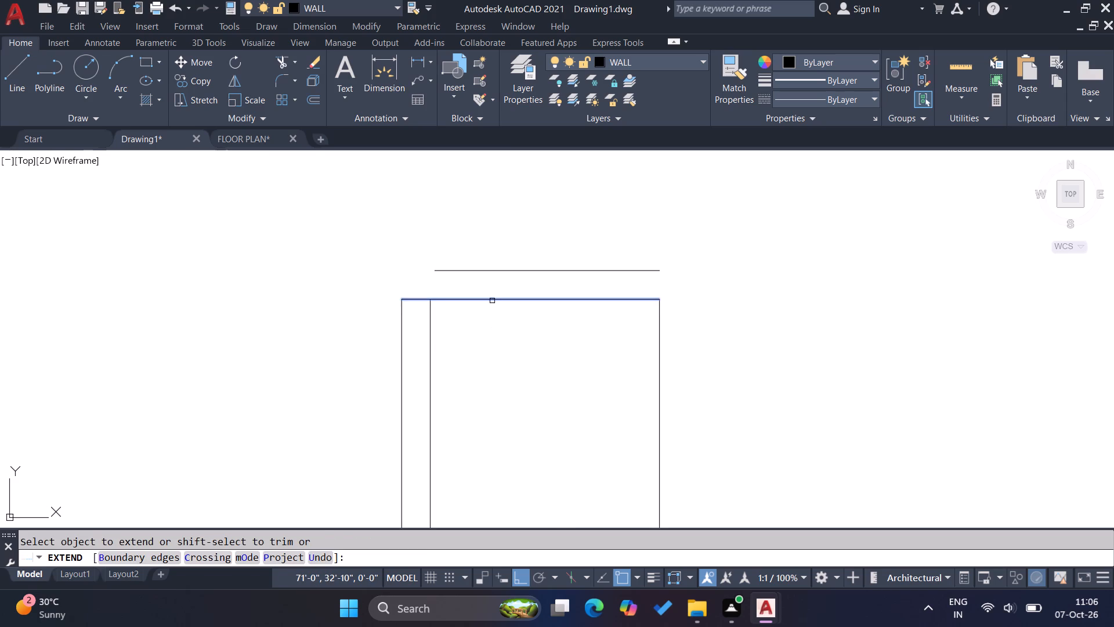
{"action": "key", "text": "Escape"}
{"action": "key", "text": "Escape"}
{"action": "key", "text": "Escape"}
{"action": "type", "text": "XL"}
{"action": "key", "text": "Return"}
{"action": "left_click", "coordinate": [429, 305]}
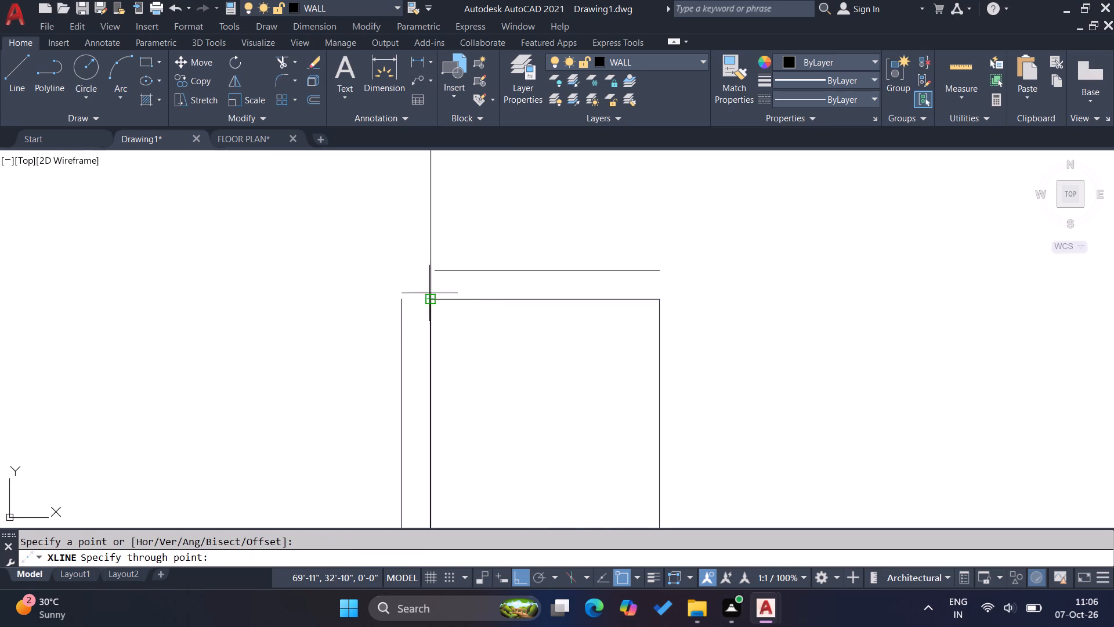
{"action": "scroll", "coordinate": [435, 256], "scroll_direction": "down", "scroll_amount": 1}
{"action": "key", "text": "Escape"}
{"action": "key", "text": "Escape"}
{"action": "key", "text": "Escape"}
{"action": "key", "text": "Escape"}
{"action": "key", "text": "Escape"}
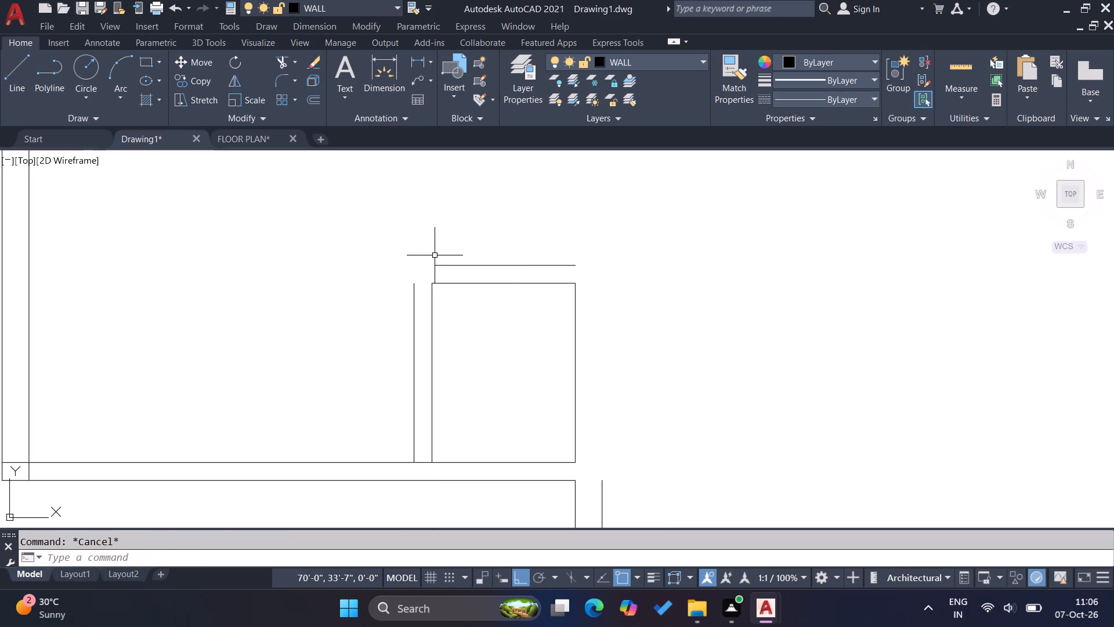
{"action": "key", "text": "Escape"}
Measure the vertical distance between the small room's outer top line and the short upper wall with a linear dimension.
{"action": "scroll", "coordinate": [522, 301], "scroll_direction": "down", "scroll_amount": 2}
{"action": "scroll", "coordinate": [446, 336], "scroll_direction": "down", "scroll_amount": 1}
{"action": "scroll", "coordinate": [483, 211], "scroll_direction": "up", "scroll_amount": 1}
{"action": "left_click", "coordinate": [414, 63]}
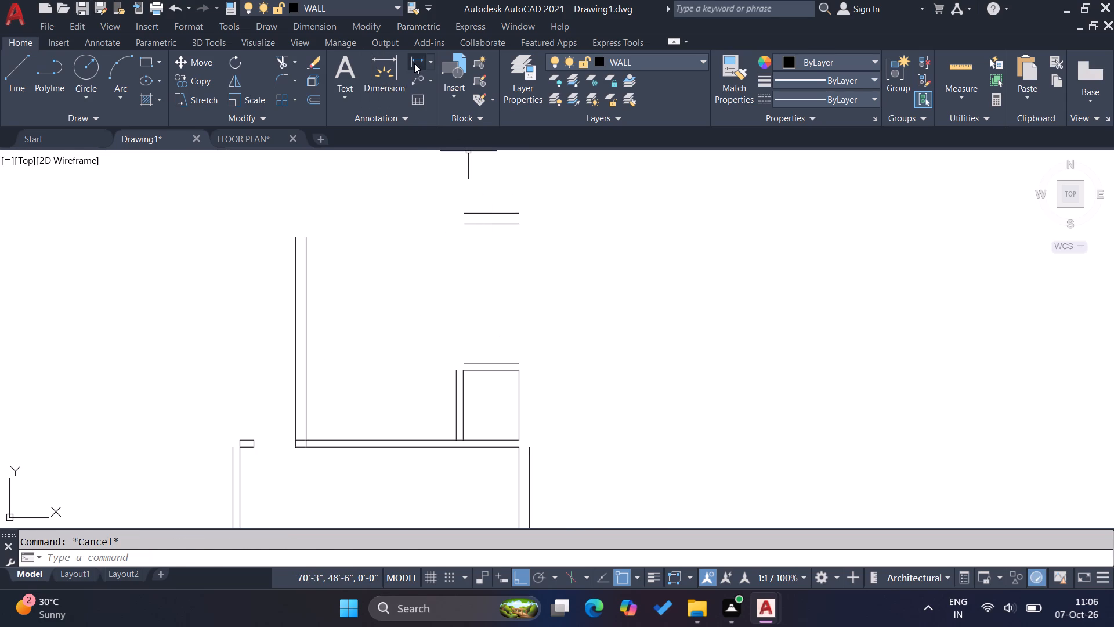
{"action": "left_click", "coordinate": [495, 224]}
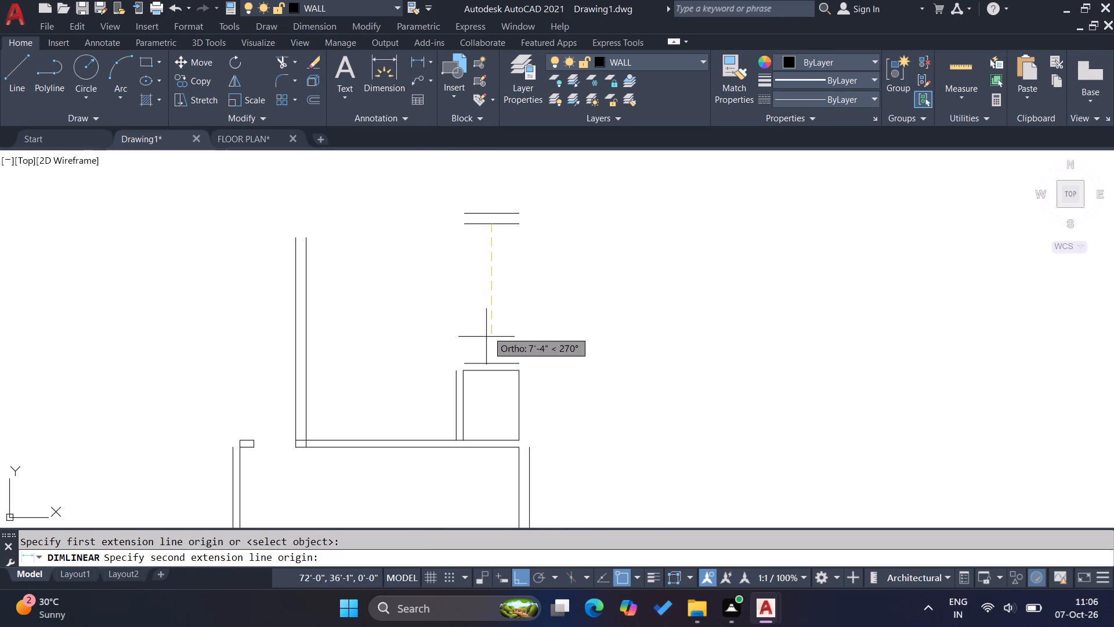
{"action": "left_click", "coordinate": [494, 359]}
{"action": "key", "text": "Escape"}
{"action": "key", "text": "Escape"}
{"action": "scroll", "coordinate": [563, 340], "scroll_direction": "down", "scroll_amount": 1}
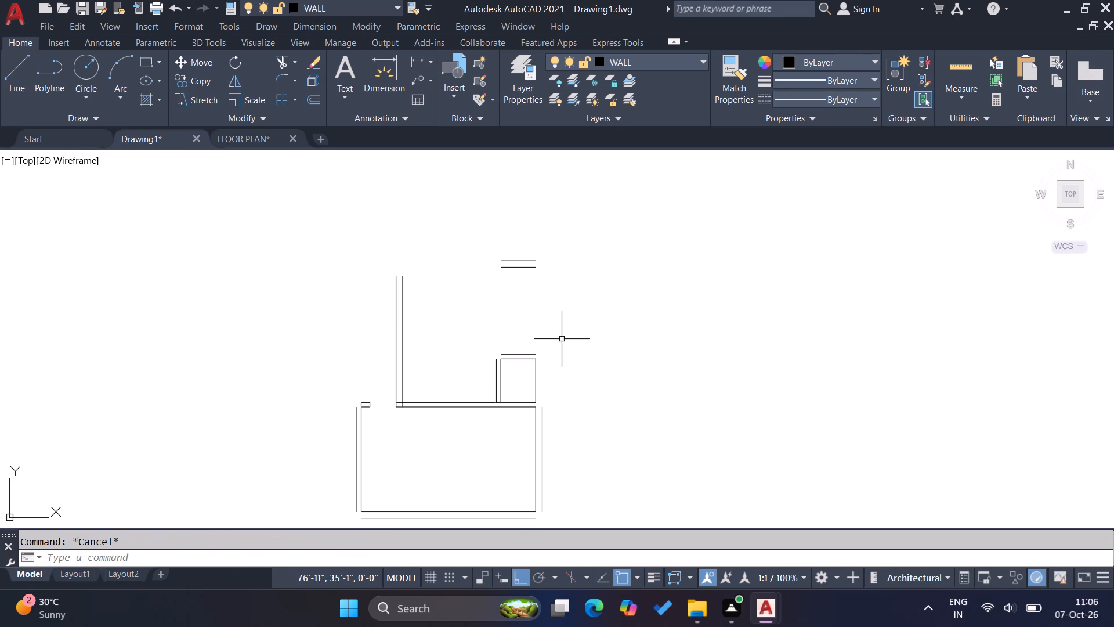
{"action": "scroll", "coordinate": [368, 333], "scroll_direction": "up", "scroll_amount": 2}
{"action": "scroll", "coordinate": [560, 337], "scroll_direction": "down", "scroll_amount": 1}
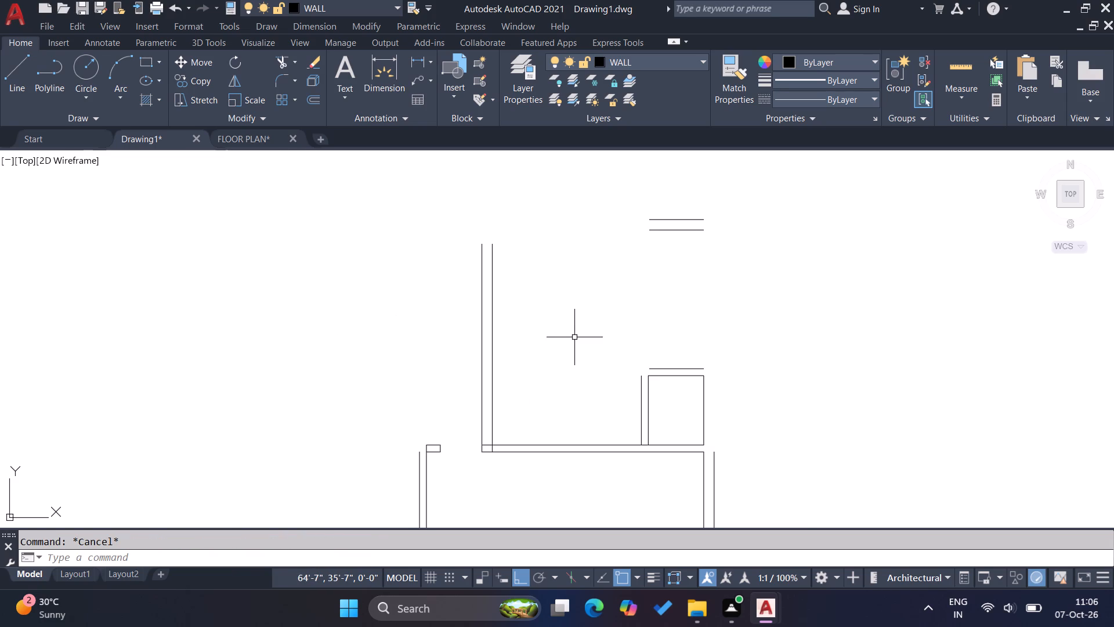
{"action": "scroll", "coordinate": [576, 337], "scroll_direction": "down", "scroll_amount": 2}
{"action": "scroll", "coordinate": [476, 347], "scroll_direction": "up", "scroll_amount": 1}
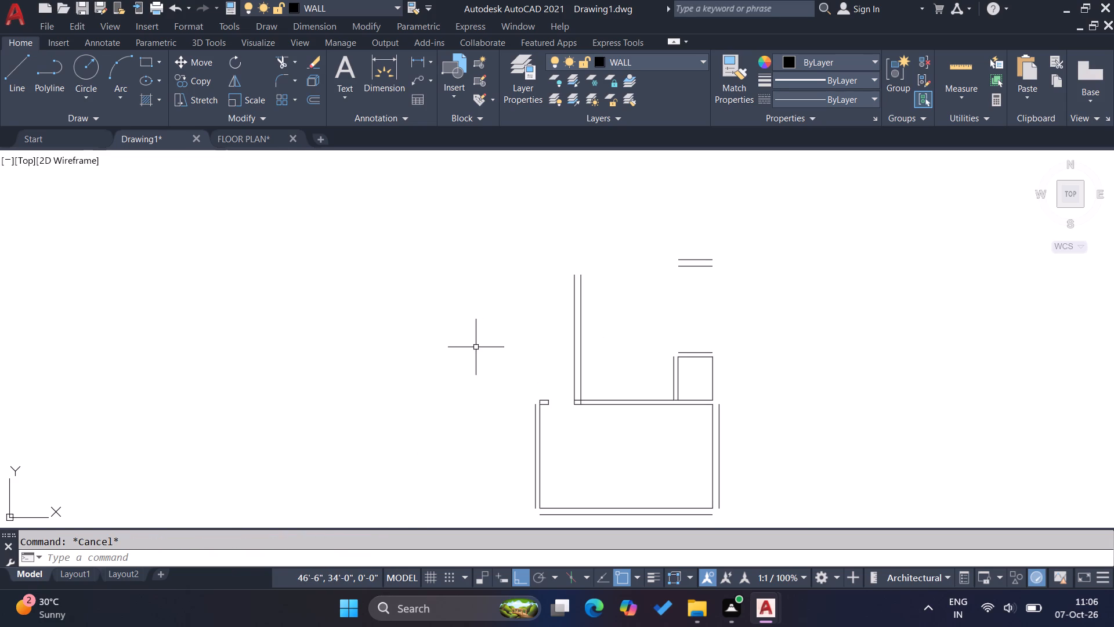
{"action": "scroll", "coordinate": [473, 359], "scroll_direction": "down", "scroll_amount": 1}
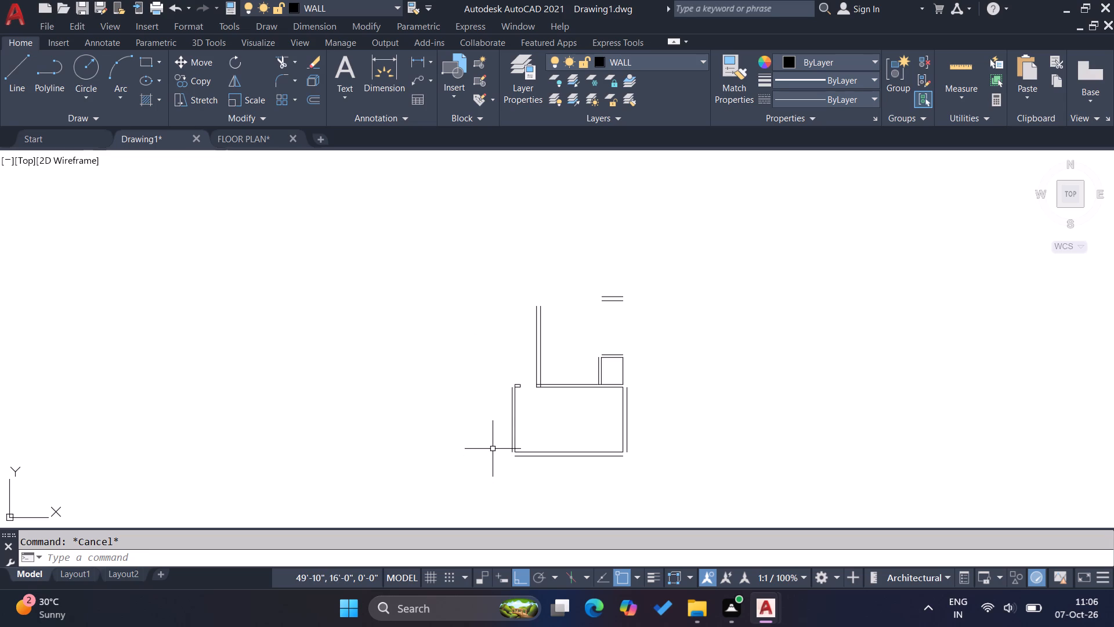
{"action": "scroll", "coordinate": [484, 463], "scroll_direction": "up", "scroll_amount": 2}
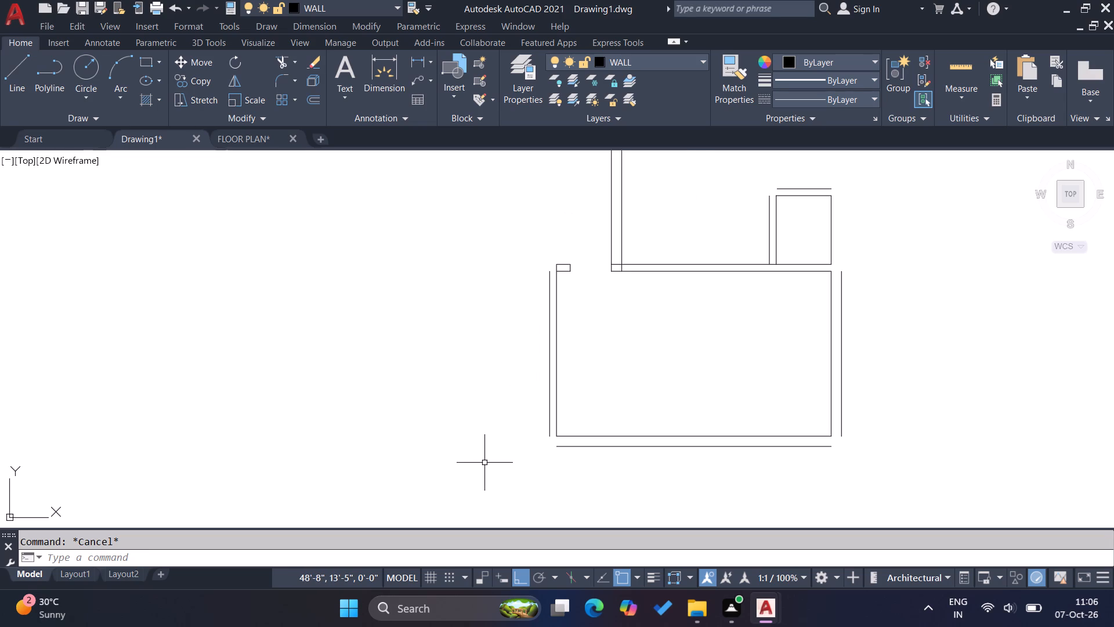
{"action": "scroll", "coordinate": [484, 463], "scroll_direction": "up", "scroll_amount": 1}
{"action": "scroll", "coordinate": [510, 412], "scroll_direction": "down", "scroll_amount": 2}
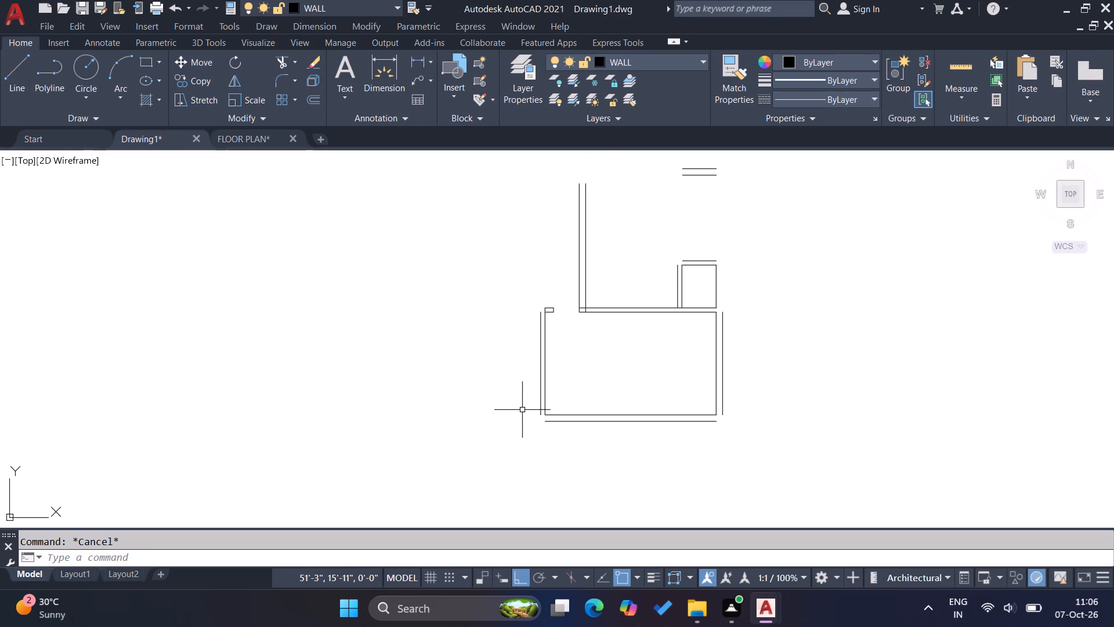
Draw a long vertical line in the empty space to the left of the plan as an extension boundary.
{"action": "key", "text": "l"}
{"action": "key", "text": "Return"}
{"action": "scroll", "coordinate": [363, 318], "scroll_direction": "down", "scroll_amount": 2}
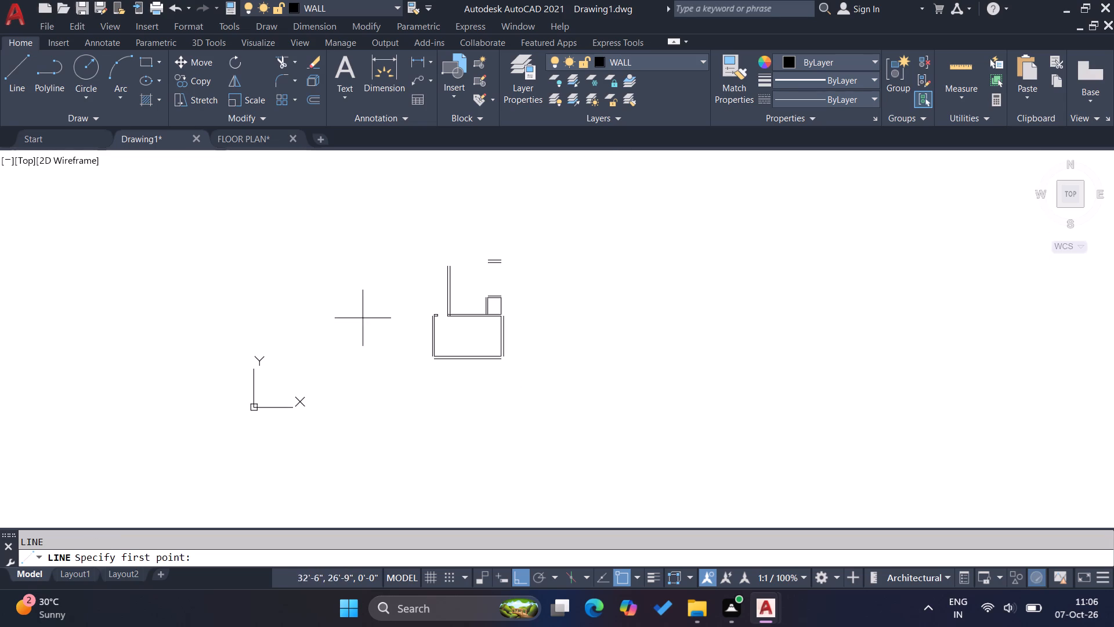
{"action": "left_click", "coordinate": [317, 244]}
{"action": "left_click", "coordinate": [298, 385]}
{"action": "key", "text": "Escape"}
{"action": "key", "text": "Escape"}
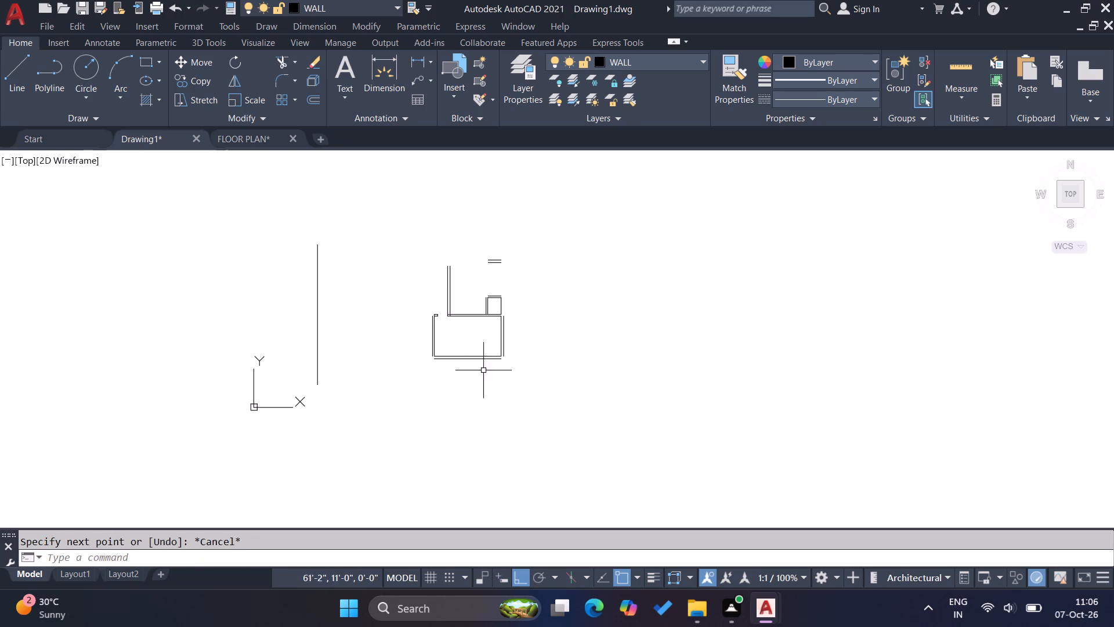
Extend the first room's outer bottom wall line leftward to the long vertical boundary line.
{"action": "scroll", "coordinate": [447, 374], "scroll_direction": "up", "scroll_amount": 4}
{"action": "type", "text": "EX"}
{"action": "key", "text": "Return"}
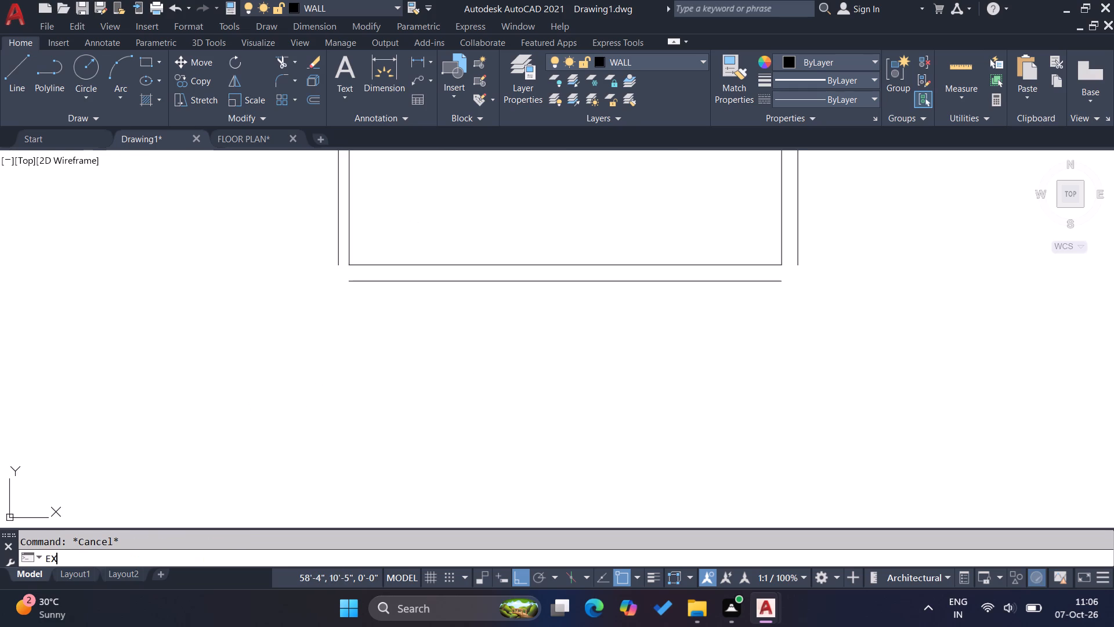
{"action": "left_click", "coordinate": [431, 282]}
{"action": "scroll", "coordinate": [435, 280], "scroll_direction": "down", "scroll_amount": 2}
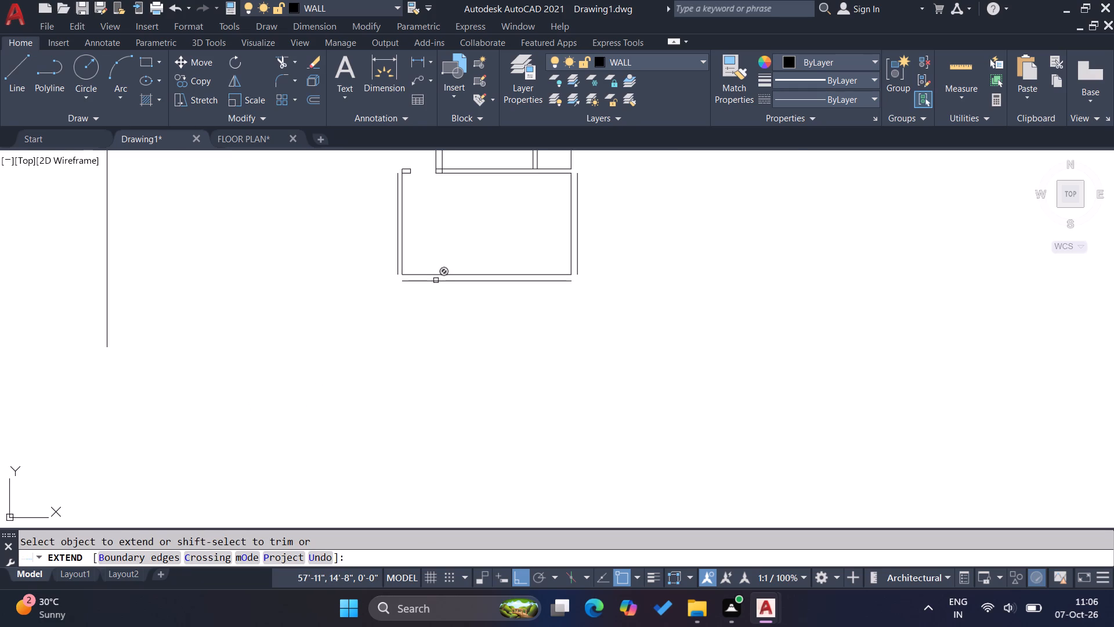
{"action": "left_click", "coordinate": [436, 280]}
{"action": "key", "text": "Escape"}
{"action": "scroll", "coordinate": [531, 313], "scroll_direction": "down", "scroll_amount": 2}
{"action": "scroll", "coordinate": [473, 291], "scroll_direction": "up", "scroll_amount": 4}
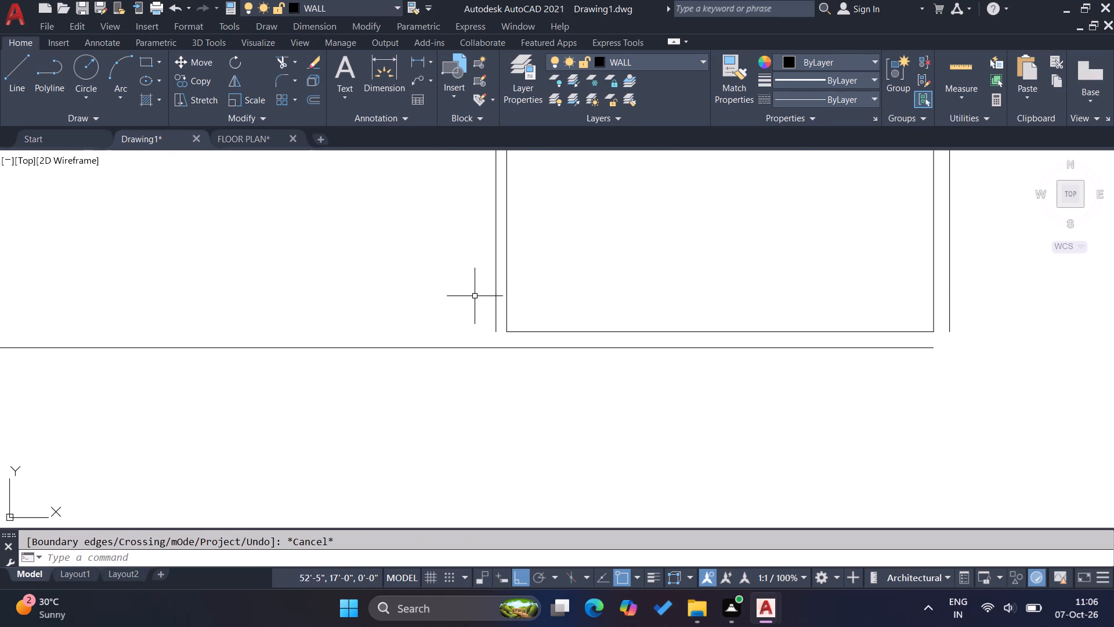
{"action": "key", "text": "Escape"}
{"action": "key", "text": "Escape"}
{"action": "key", "text": "Escape"}
{"action": "key", "text": "Escape"}
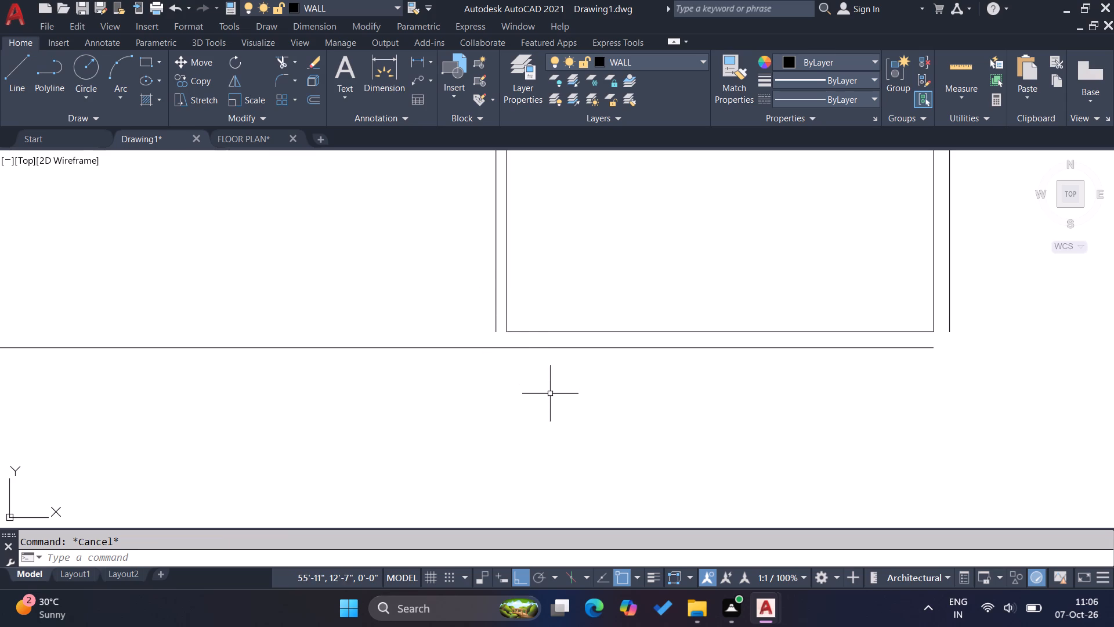
Offset the extended bottom wall line 5' upward.
{"action": "key", "text": "o"}
{"action": "key", "text": "Return"}
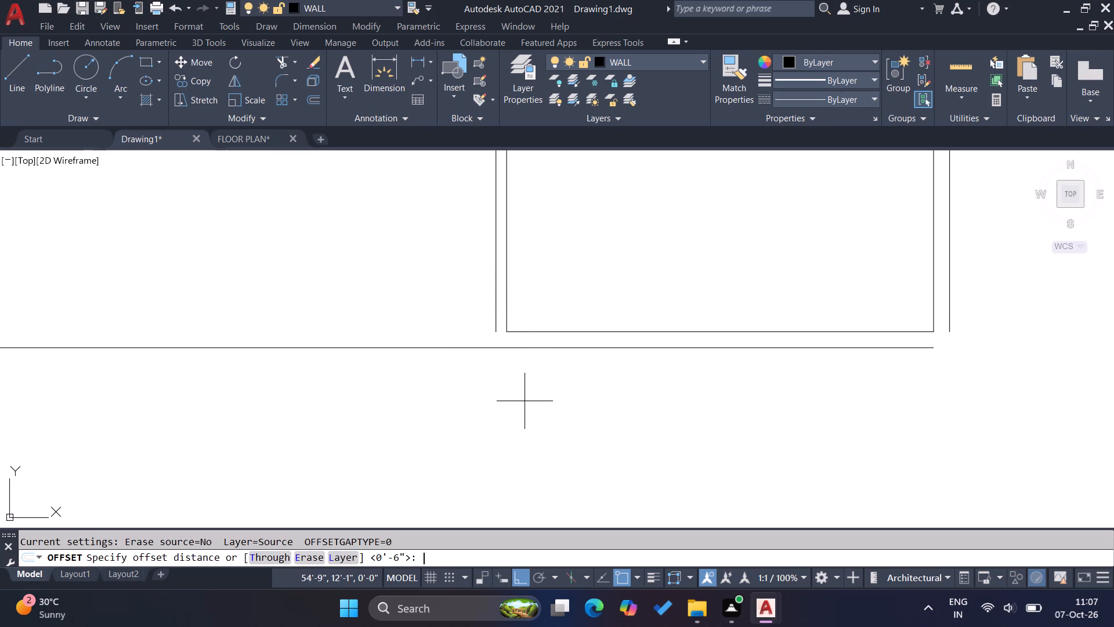
{"action": "type", "text": "5'"}
{"action": "key", "text": "Return"}
{"action": "left_click", "coordinate": [420, 346]}
{"action": "left_click", "coordinate": [406, 290]}
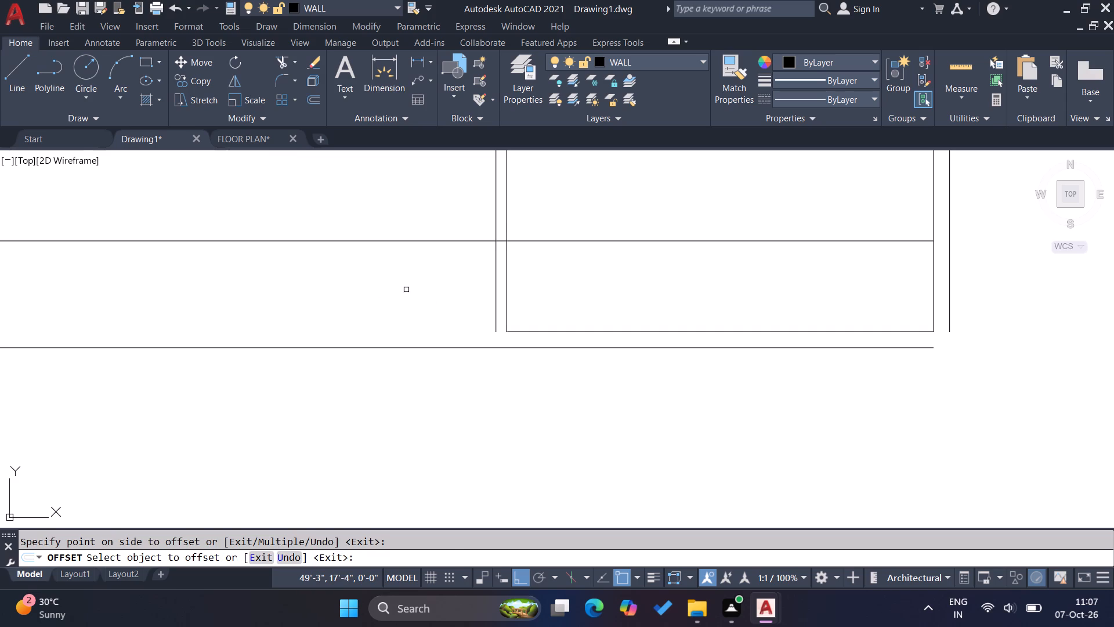
{"action": "scroll", "coordinate": [455, 349], "scroll_direction": "down", "scroll_amount": 2}
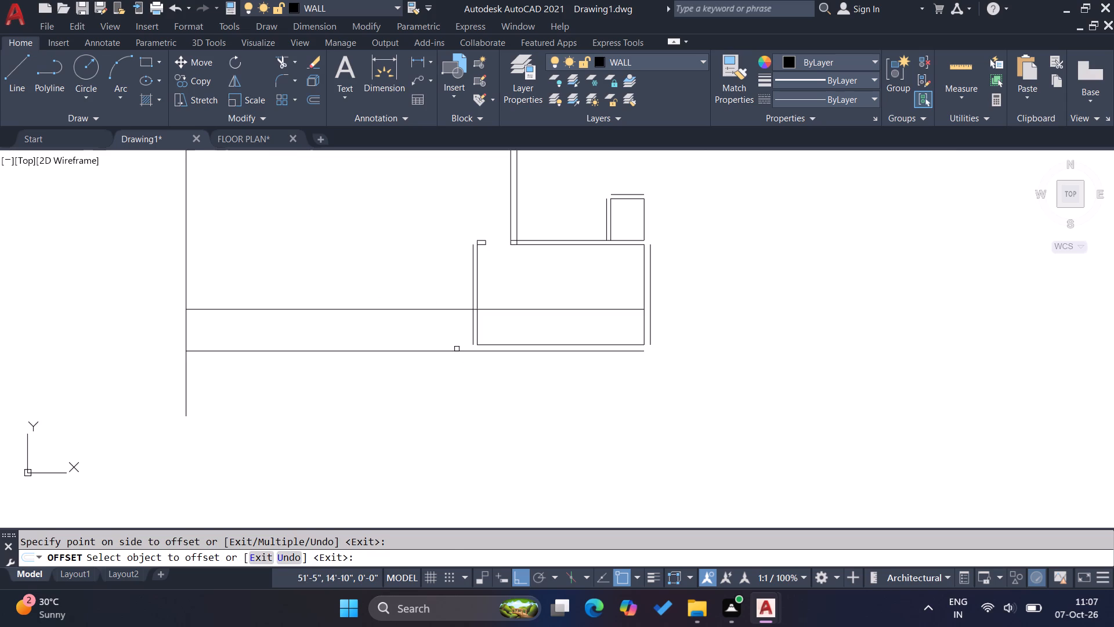
{"action": "key", "text": "Escape"}
{"action": "key", "text": "Escape"}
{"action": "key", "text": "Escape"}
Trim away the part of the new horizontal line that lies inside the first room.
{"action": "scroll", "coordinate": [461, 314], "scroll_direction": "up", "scroll_amount": 2}
{"action": "type", "text": "TR"}
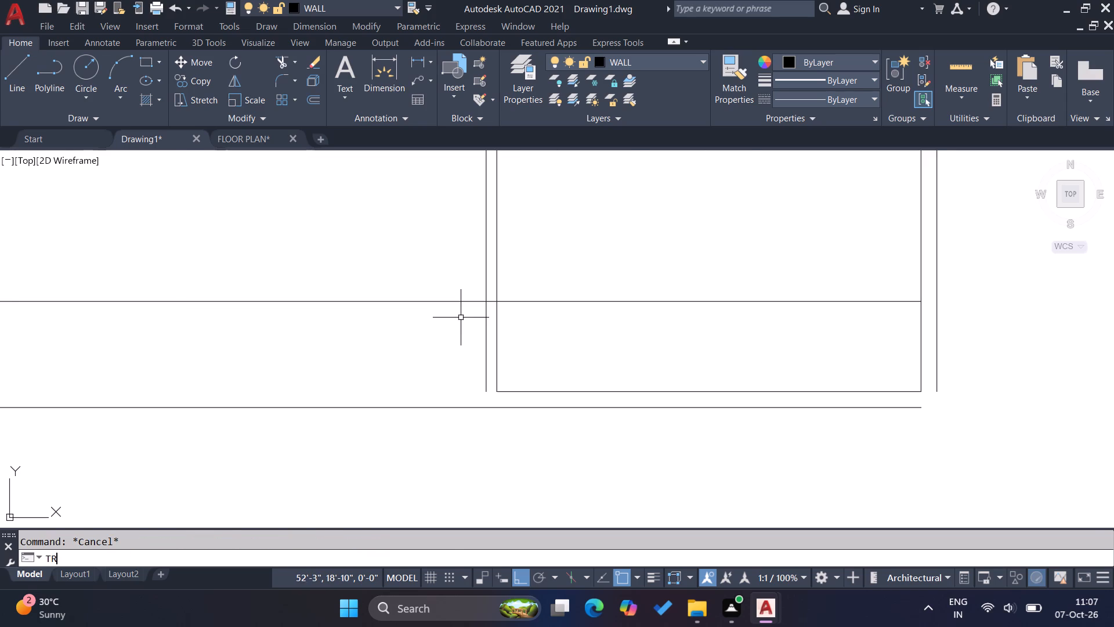
{"action": "key", "text": "Return"}
{"action": "left_click", "coordinate": [538, 300]}
{"action": "left_click", "coordinate": [544, 324]}
{"action": "key", "text": "Escape"}
{"action": "key", "text": "Escape"}
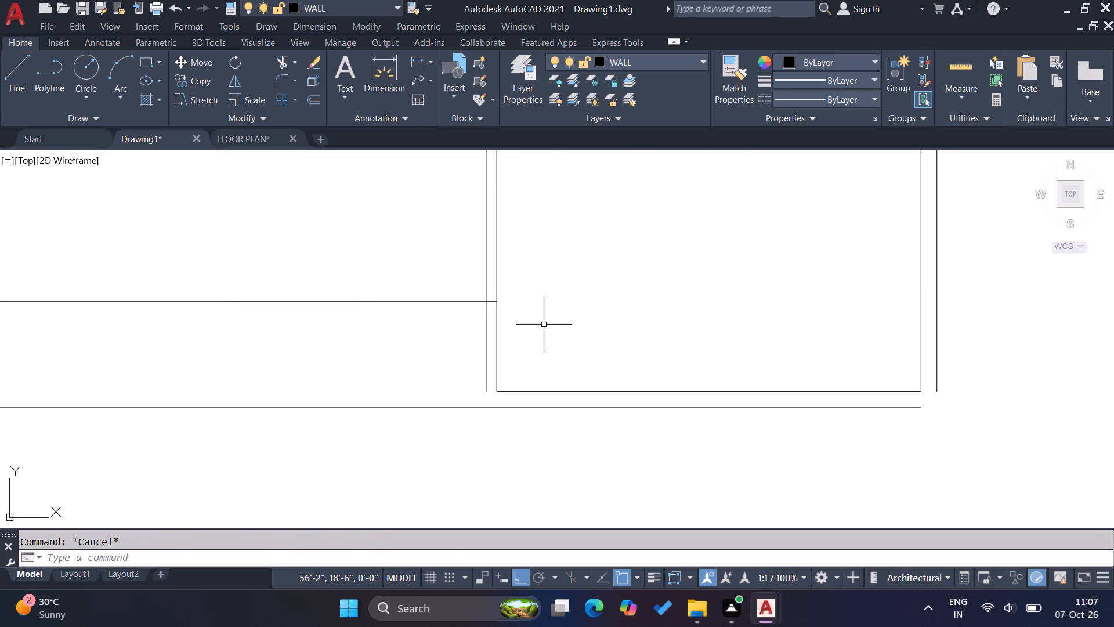
{"action": "key", "text": "Escape"}
{"action": "key", "text": "Escape"}
{"action": "key", "text": "Escape"}
{"action": "key", "text": "Escape"}
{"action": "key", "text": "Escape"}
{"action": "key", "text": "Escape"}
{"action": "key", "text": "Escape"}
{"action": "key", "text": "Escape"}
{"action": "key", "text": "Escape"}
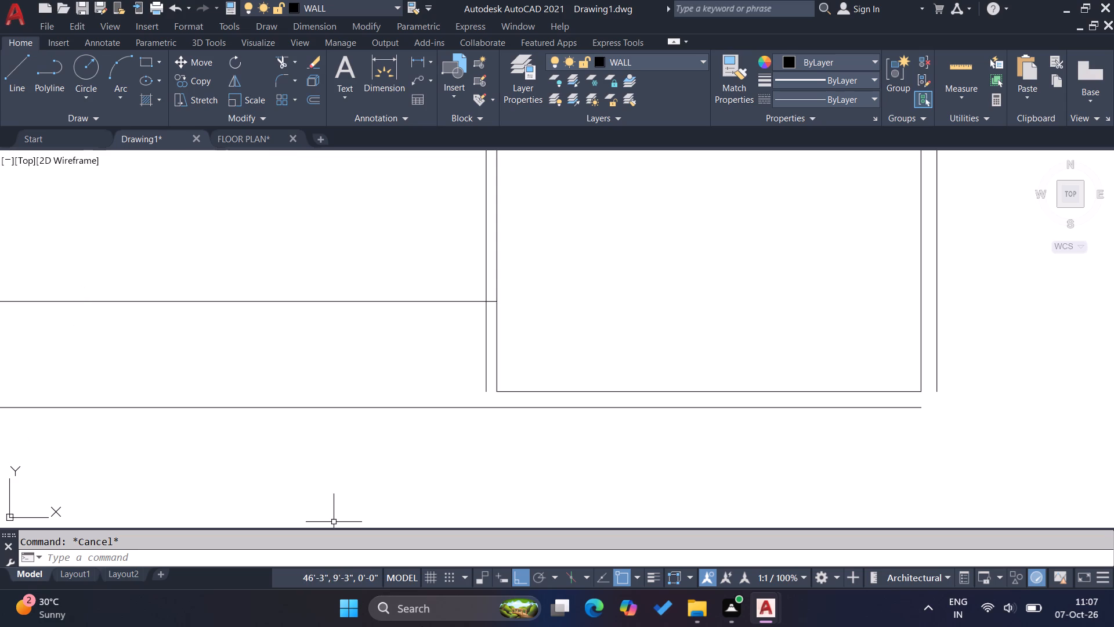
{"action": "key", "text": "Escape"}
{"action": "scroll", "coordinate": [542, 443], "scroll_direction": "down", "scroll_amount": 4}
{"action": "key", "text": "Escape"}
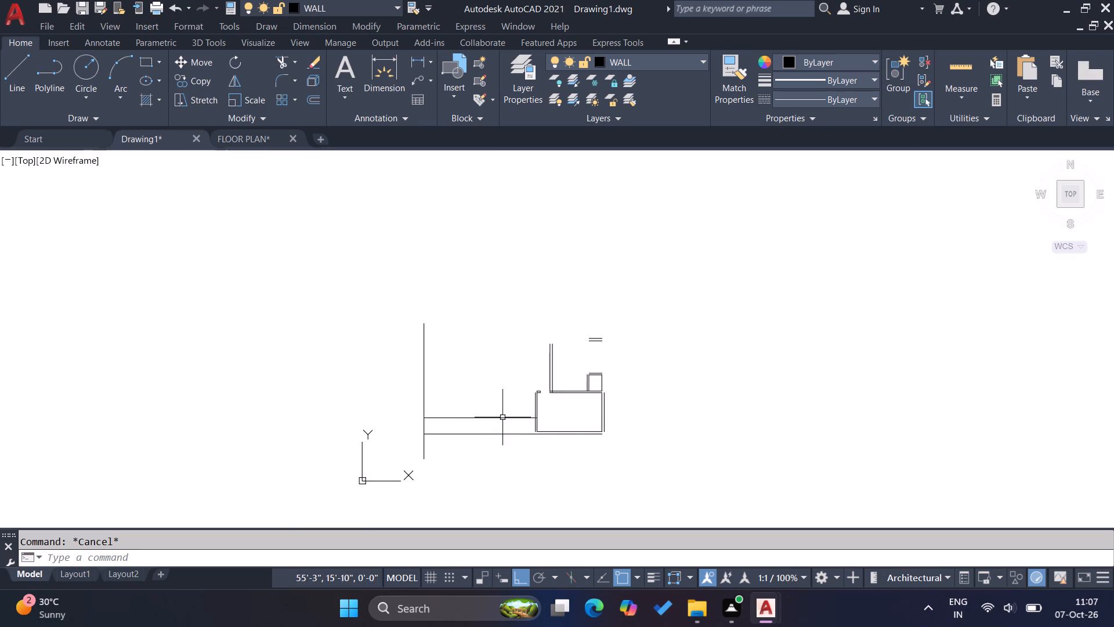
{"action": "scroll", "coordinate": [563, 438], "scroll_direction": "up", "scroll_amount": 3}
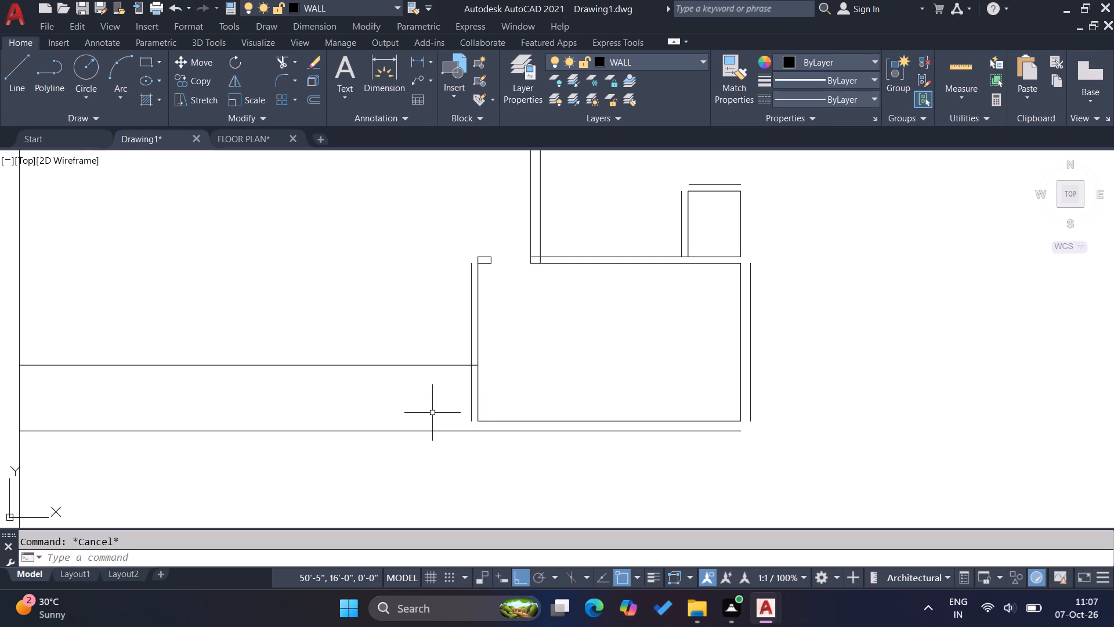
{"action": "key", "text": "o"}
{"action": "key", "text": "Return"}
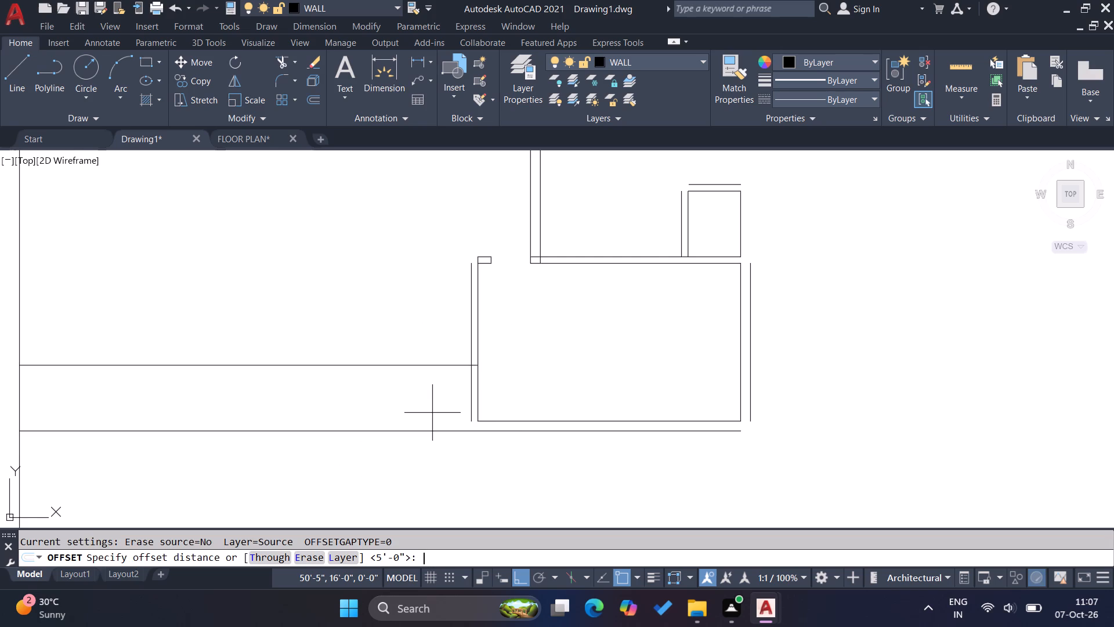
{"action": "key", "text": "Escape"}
Extend both lines of the short wall stub at the first room's upper left corner leftward to the vertical boundary line.
{"action": "scroll", "coordinate": [477, 404], "scroll_direction": "down", "scroll_amount": 2}
{"action": "scroll", "coordinate": [464, 359], "scroll_direction": "up", "scroll_amount": 3}
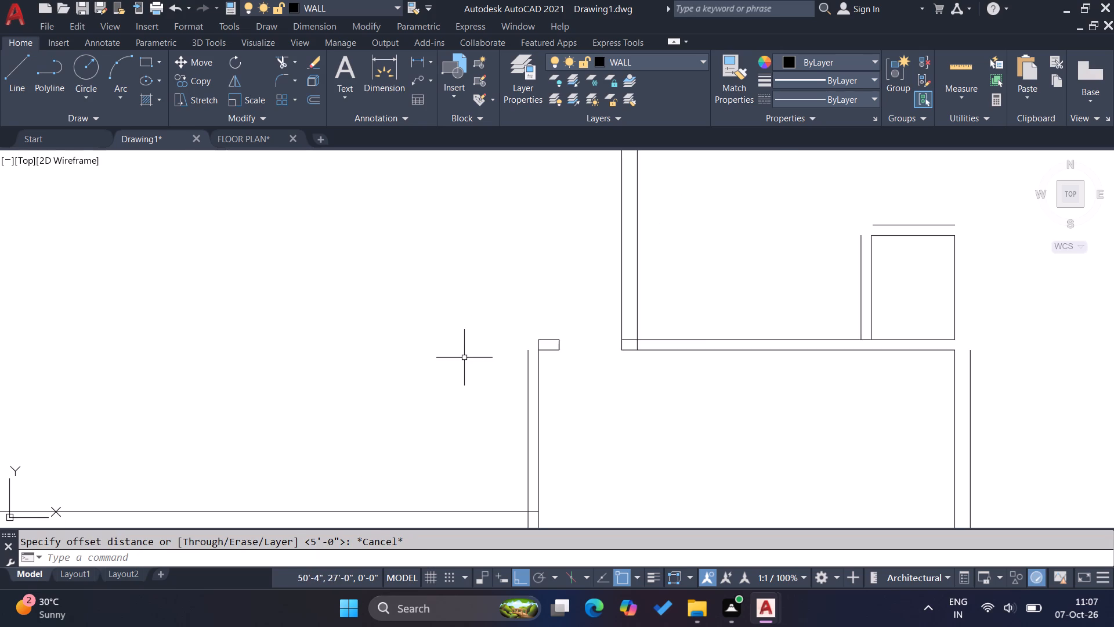
{"action": "scroll", "coordinate": [502, 366], "scroll_direction": "up", "scroll_amount": 1}
{"action": "scroll", "coordinate": [502, 366], "scroll_direction": "down", "scroll_amount": 3}
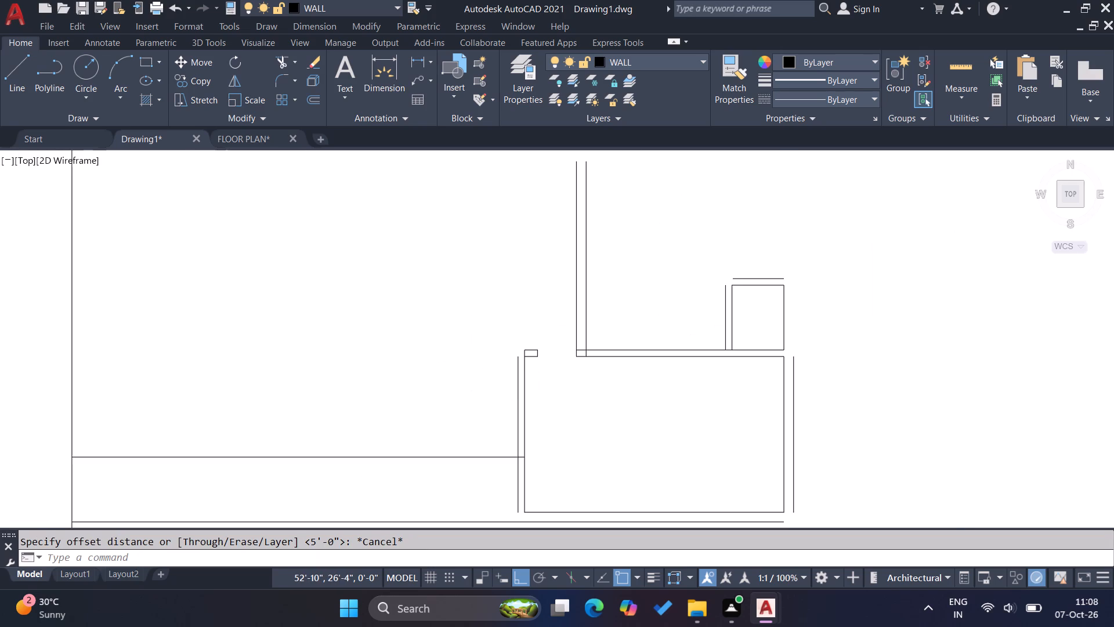
{"action": "scroll", "coordinate": [510, 369], "scroll_direction": "up", "scroll_amount": 2}
{"action": "type", "text": "EX"}
{"action": "key", "text": "Return"}
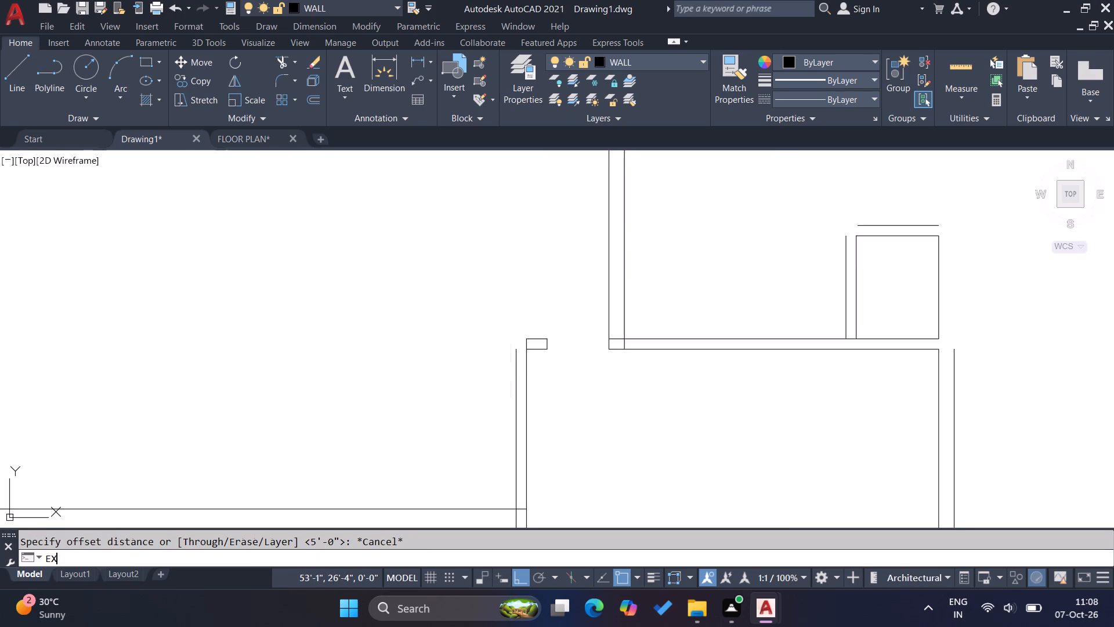
{"action": "scroll", "coordinate": [537, 337], "scroll_direction": "down", "scroll_amount": 1}
{"action": "left_click", "coordinate": [537, 337]}
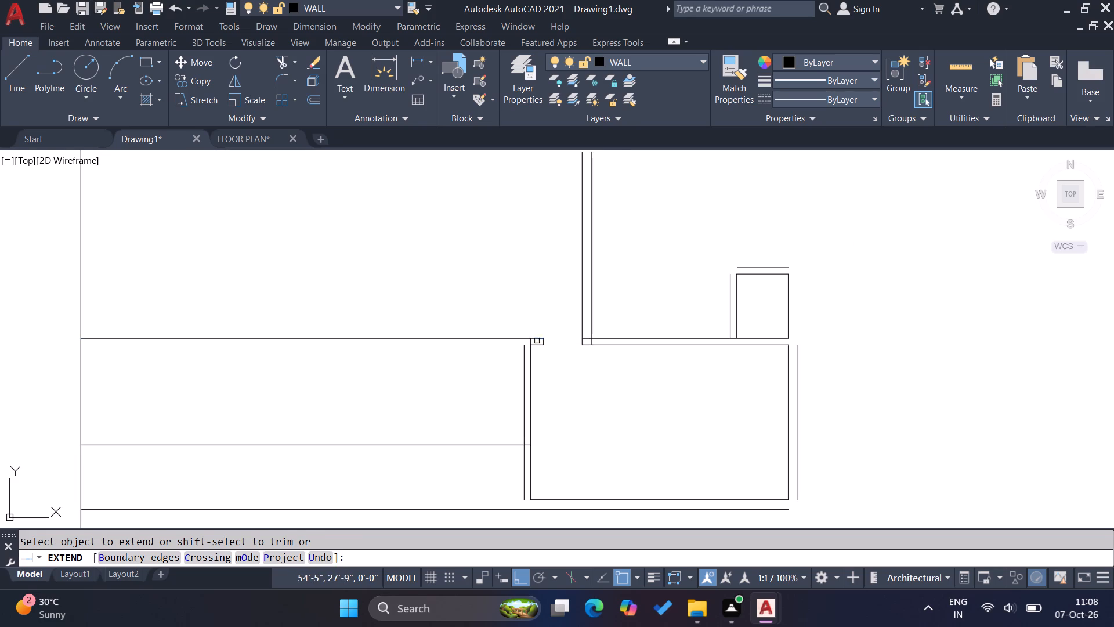
{"action": "left_click", "coordinate": [538, 345]}
{"action": "left_click", "coordinate": [535, 345]}
{"action": "left_click", "coordinate": [535, 345]}
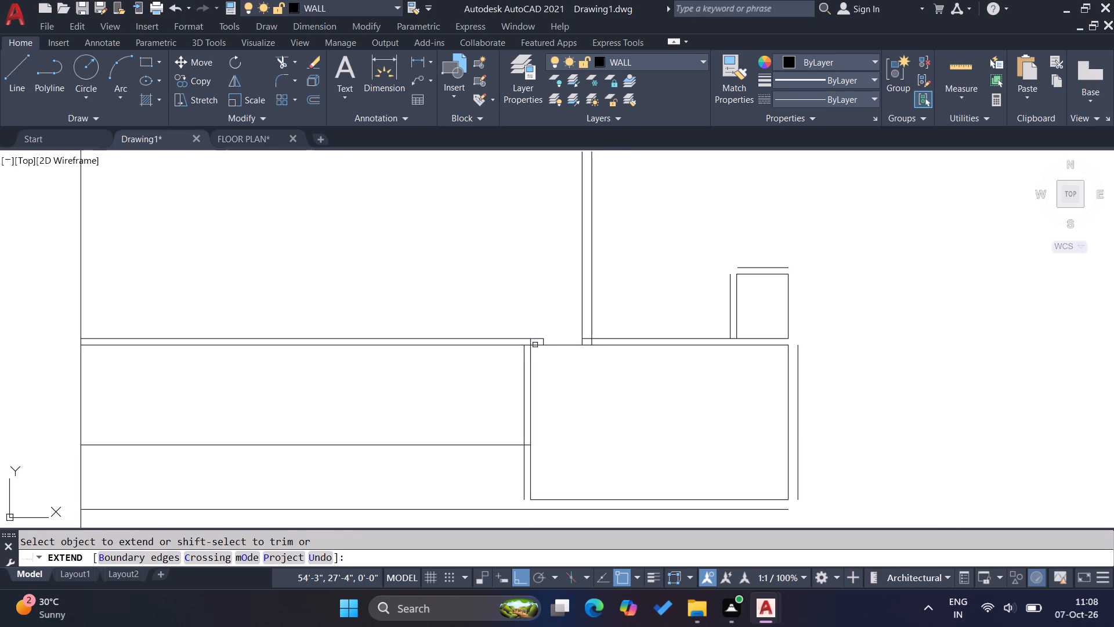
{"action": "key", "text": "Escape"}
{"action": "key", "text": "Escape"}
Trim the line segment crossing the opening in the first room's top wall.
{"action": "type", "text": "TR"}
{"action": "key", "text": "Return"}
{"action": "left_click", "coordinate": [560, 344]}
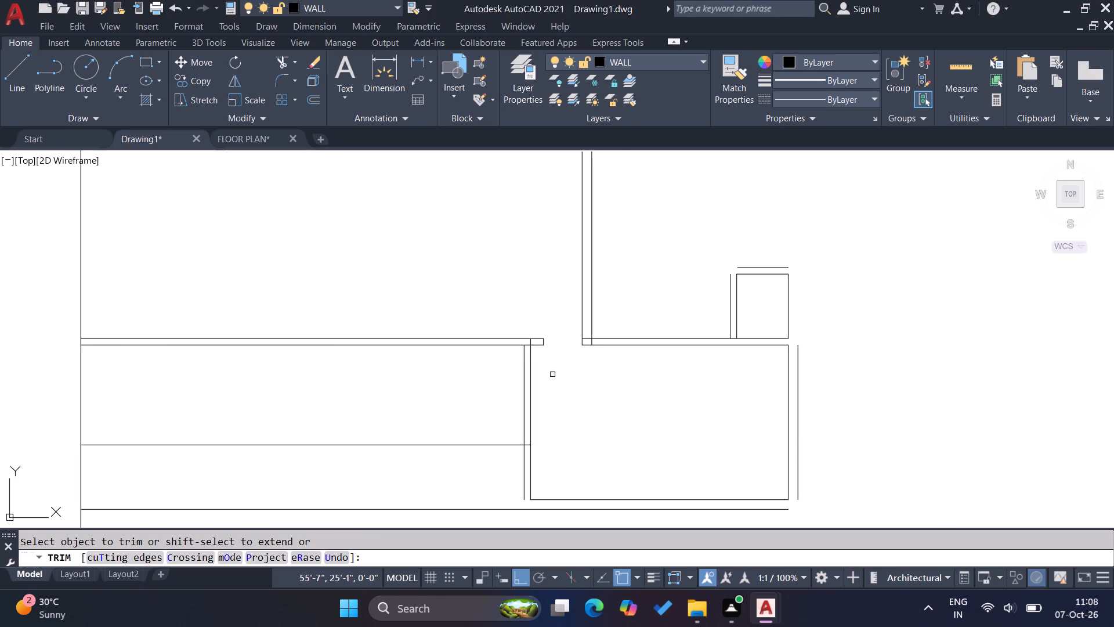
{"action": "left_click", "coordinate": [552, 375]}
{"action": "key", "text": "Escape"}
{"action": "key", "text": "Escape"}
{"action": "key", "text": "Escape"}
Trim the overlapping lines where the first room's left wall meets the extended top wall to open the T-junction.
{"action": "scroll", "coordinate": [496, 343], "scroll_direction": "up", "scroll_amount": 2}
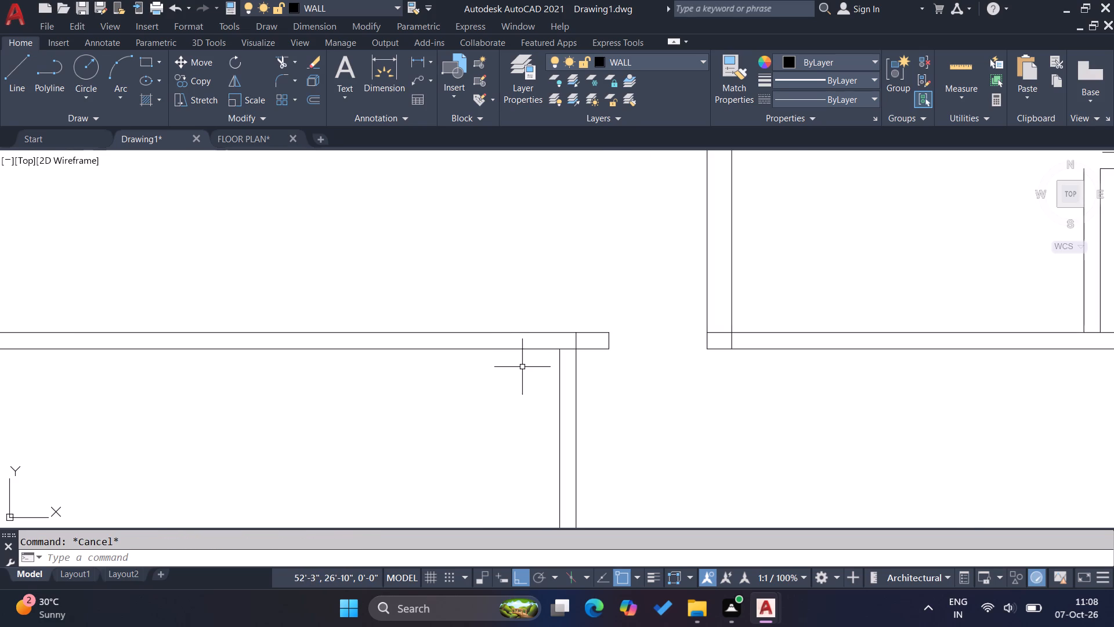
{"action": "type", "text": "TR"}
{"action": "key", "text": "Return"}
{"action": "scroll", "coordinate": [570, 346], "scroll_direction": "up", "scroll_amount": 3}
{"action": "left_click_drag", "start_coordinate": [613, 337], "coordinate": [568, 386]}
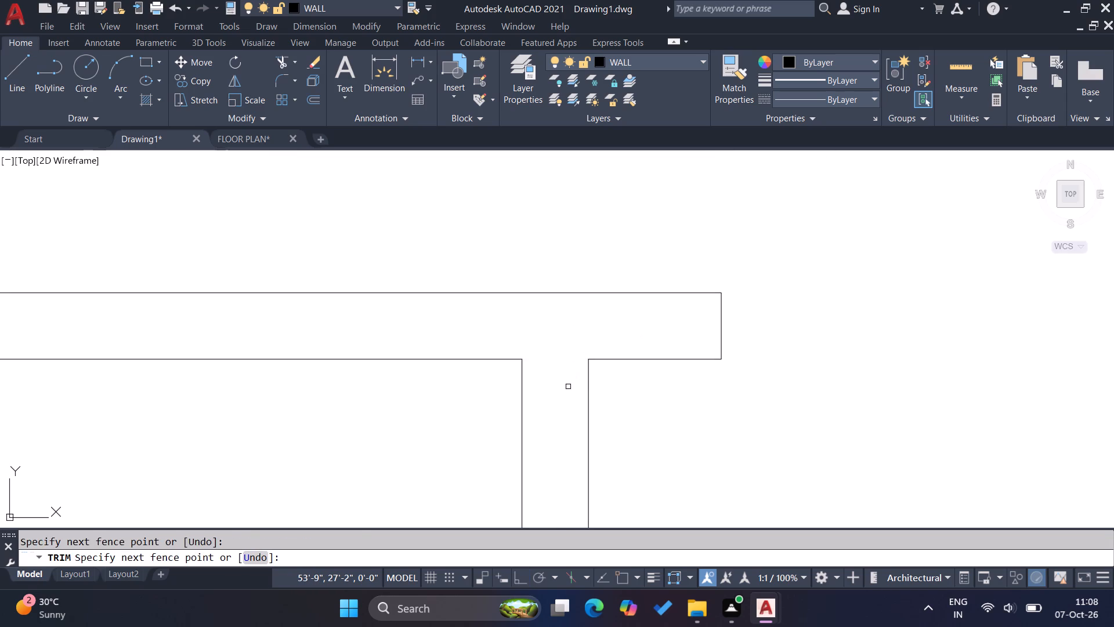
{"action": "key", "text": "Escape"}
{"action": "key", "text": "Escape"}
{"action": "key", "text": "Escape"}
{"action": "key", "text": "Escape"}
{"action": "key", "text": "Escape"}
{"action": "key", "text": "Escape"}
Offset the outer line of the first room's left wall 6' to the left.
{"action": "scroll", "coordinate": [593, 316], "scroll_direction": "down", "scroll_amount": 2}
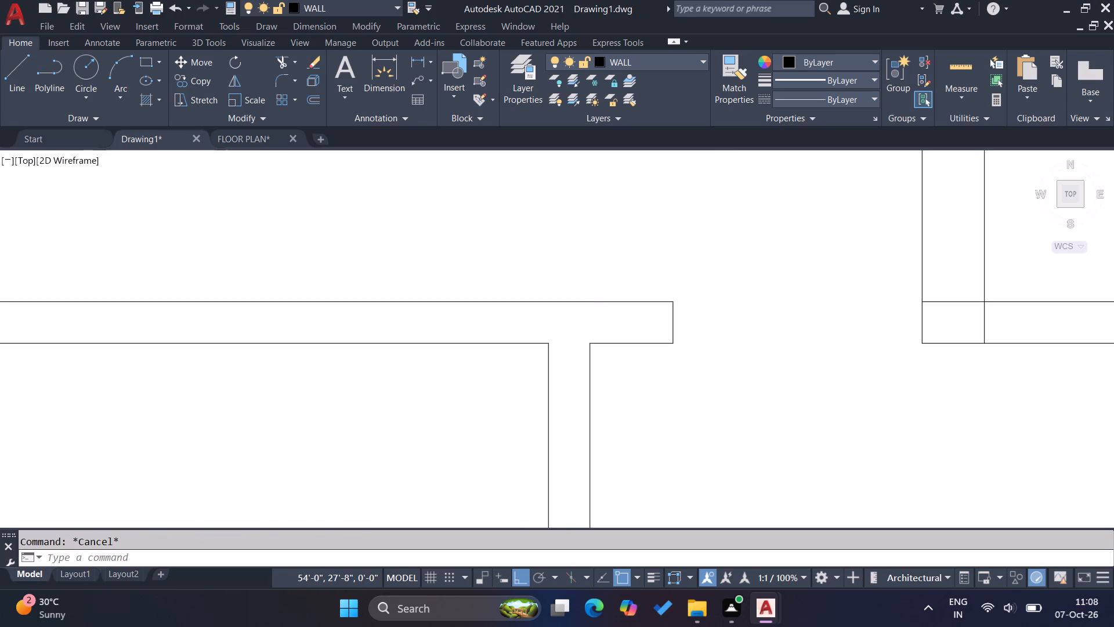
{"action": "key", "text": "o"}
{"action": "key", "text": "Return"}
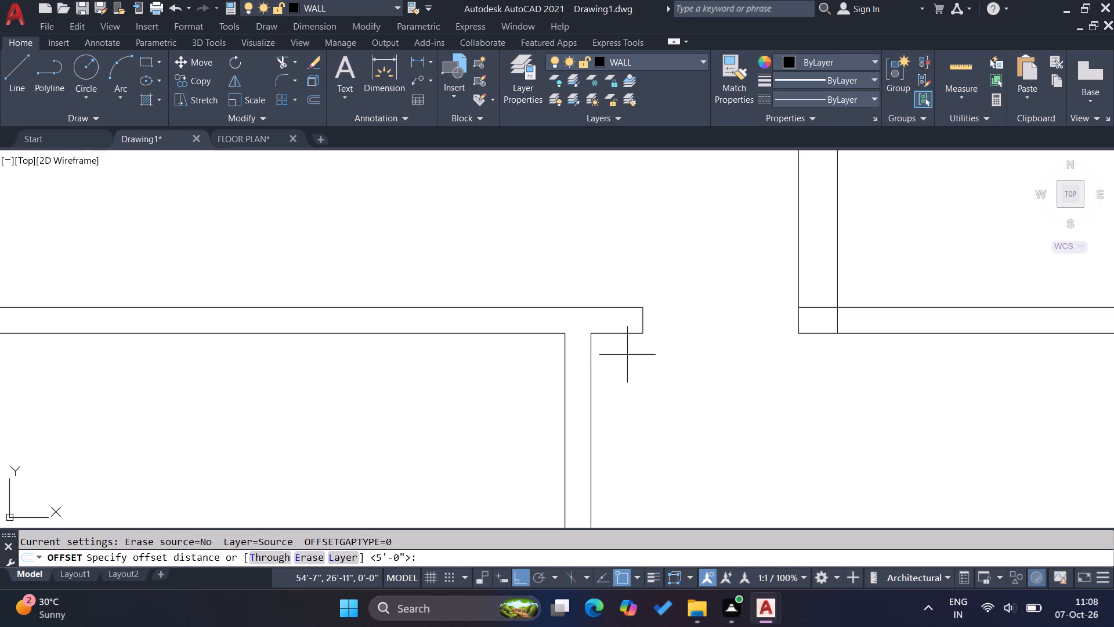
{"action": "type", "text": "6'"}
{"action": "key", "text": "Return"}
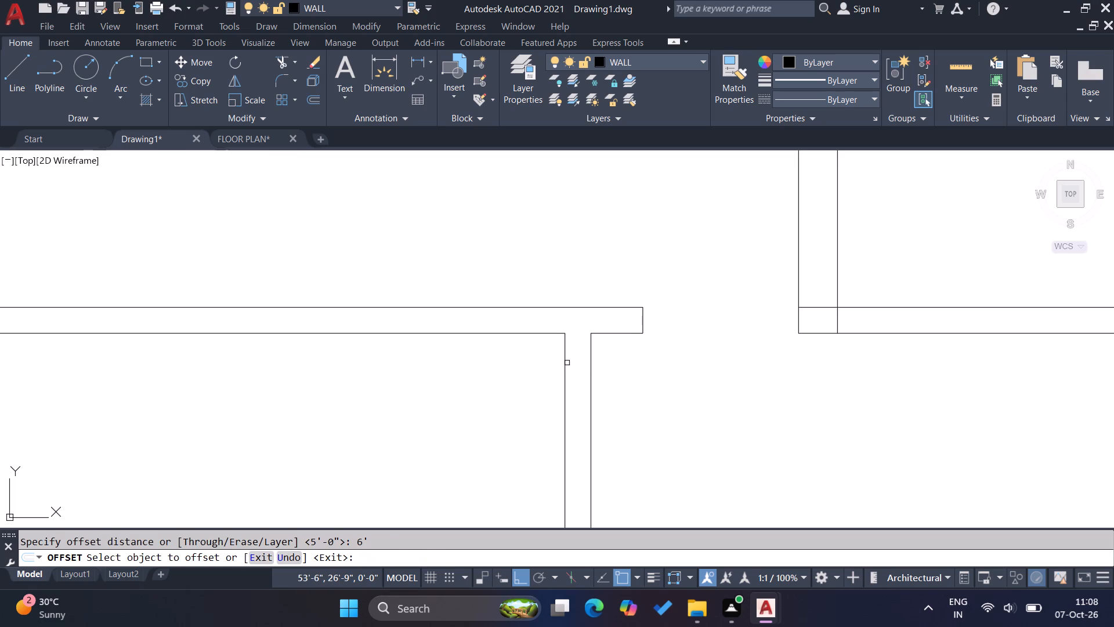
{"action": "left_click", "coordinate": [567, 363]}
{"action": "left_click", "coordinate": [436, 379]}
{"action": "key", "text": "Escape"}
{"action": "scroll", "coordinate": [511, 363], "scroll_direction": "down", "scroll_amount": 3}
{"action": "scroll", "coordinate": [397, 395], "scroll_direction": "up", "scroll_amount": 1}
{"action": "key", "text": "Escape"}
{"action": "key", "text": "Escape"}
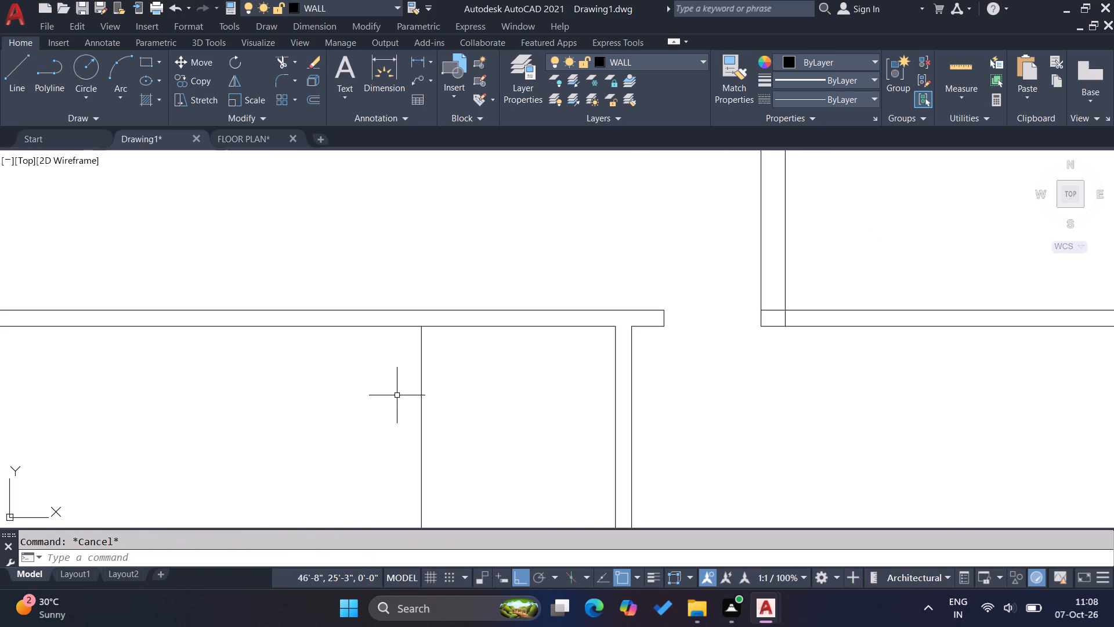
{"action": "key", "text": "Escape"}
Move the newly offset vertical line 1' farther left.
{"action": "scroll", "coordinate": [477, 377], "scroll_direction": "down", "scroll_amount": 2}
{"action": "scroll", "coordinate": [534, 362], "scroll_direction": "down", "scroll_amount": 2}
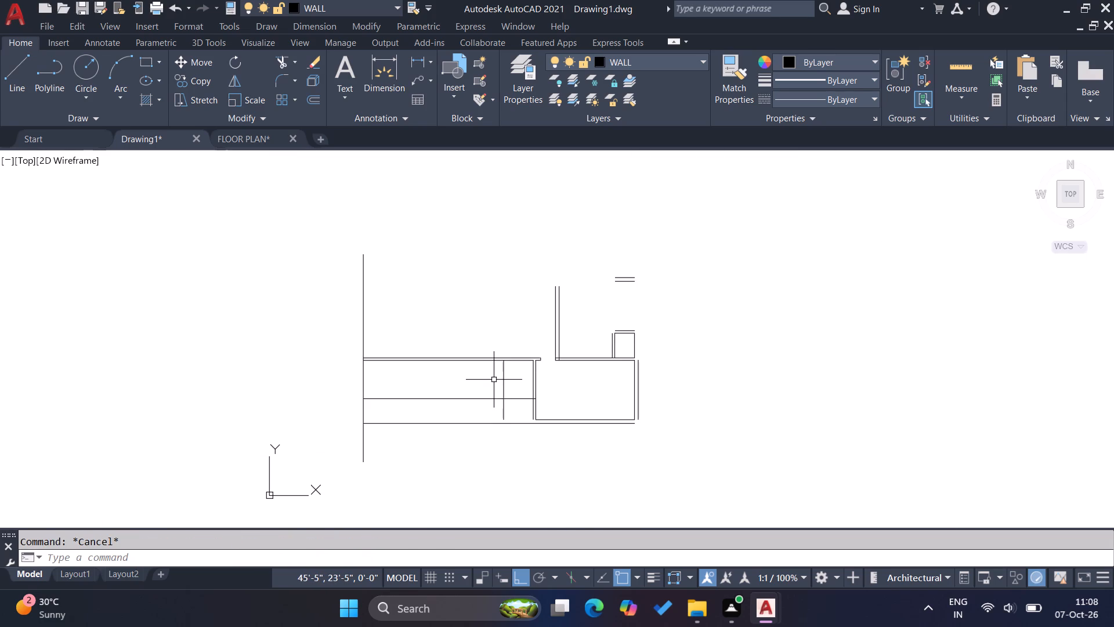
{"action": "scroll", "coordinate": [523, 377], "scroll_direction": "up", "scroll_amount": 3}
{"action": "left_click", "coordinate": [469, 385]}
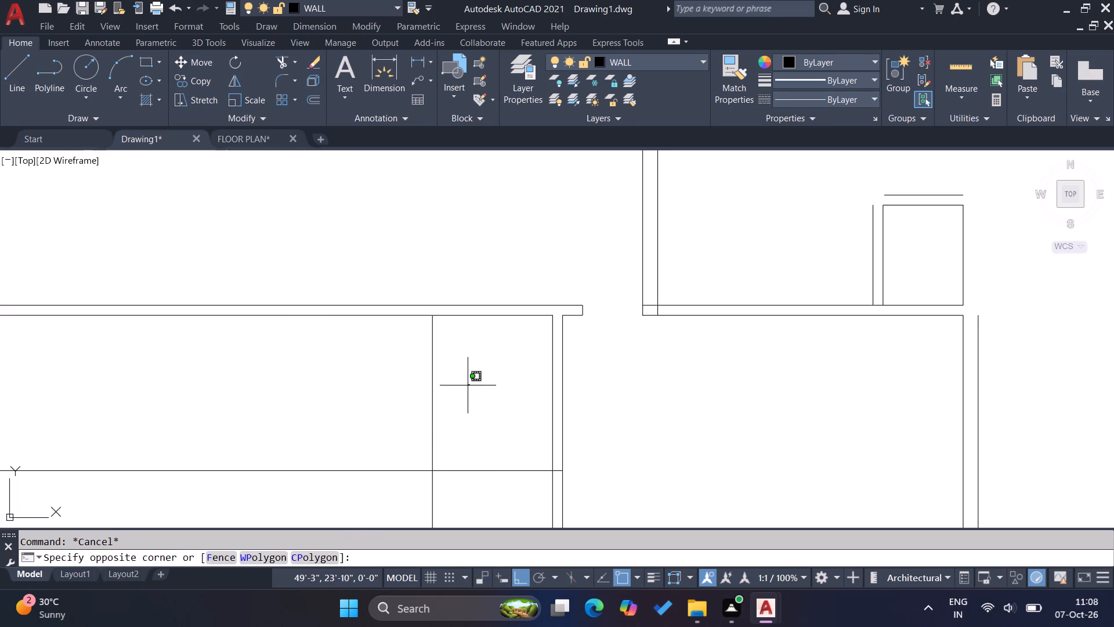
{"action": "left_click", "coordinate": [321, 358]}
{"action": "key", "text": "m"}
{"action": "key", "text": "Return"}
{"action": "left_click", "coordinate": [437, 405]}
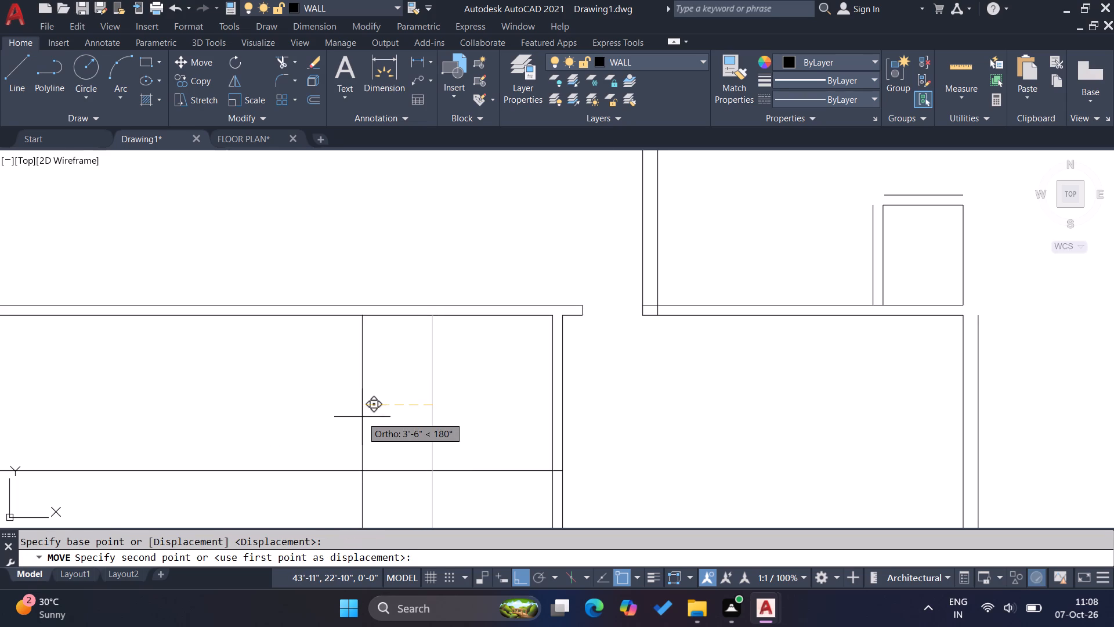
{"action": "type", "text": "1'"}
{"action": "key", "text": "Return"}
{"action": "key", "text": "Escape"}
{"action": "key", "text": "Escape"}
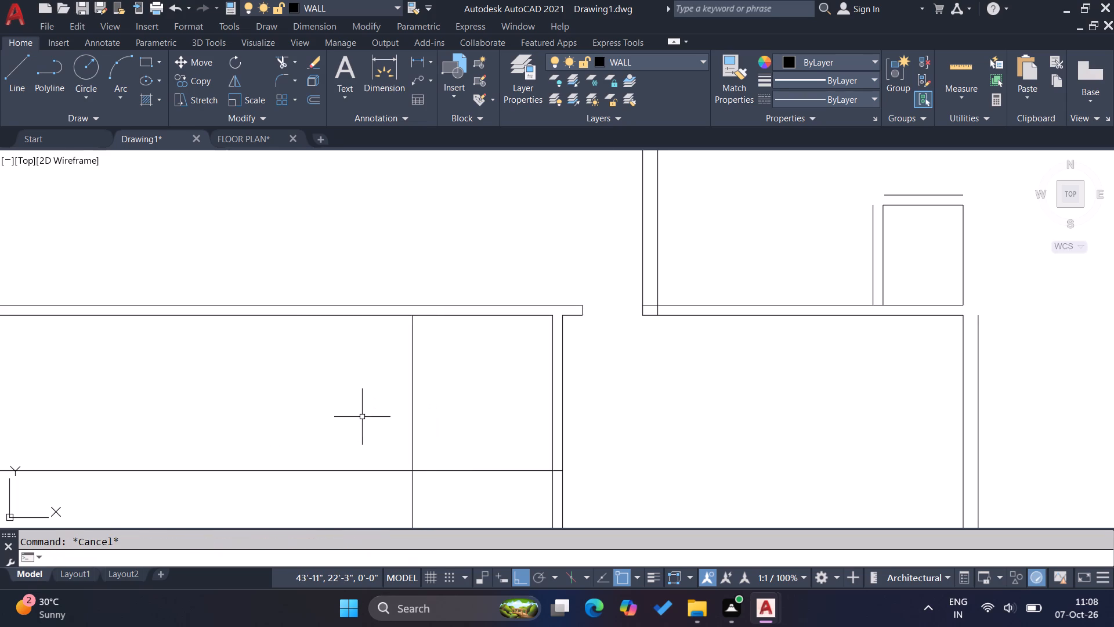
{"action": "key", "text": "Escape"}
Offset the moved vertical line 9" to the left to form a wall thickness.
{"action": "key", "text": "o"}
{"action": "key", "text": "Return"}
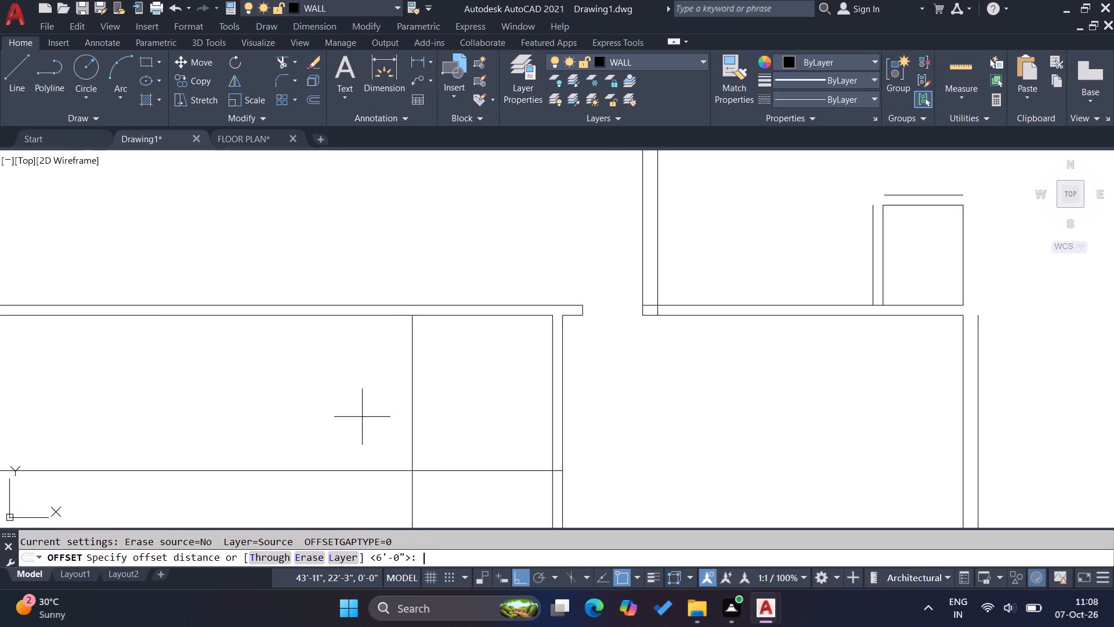
{"action": "key", "text": "9"}
{"action": "key", "text": "Return"}
{"action": "left_click", "coordinate": [414, 398]}
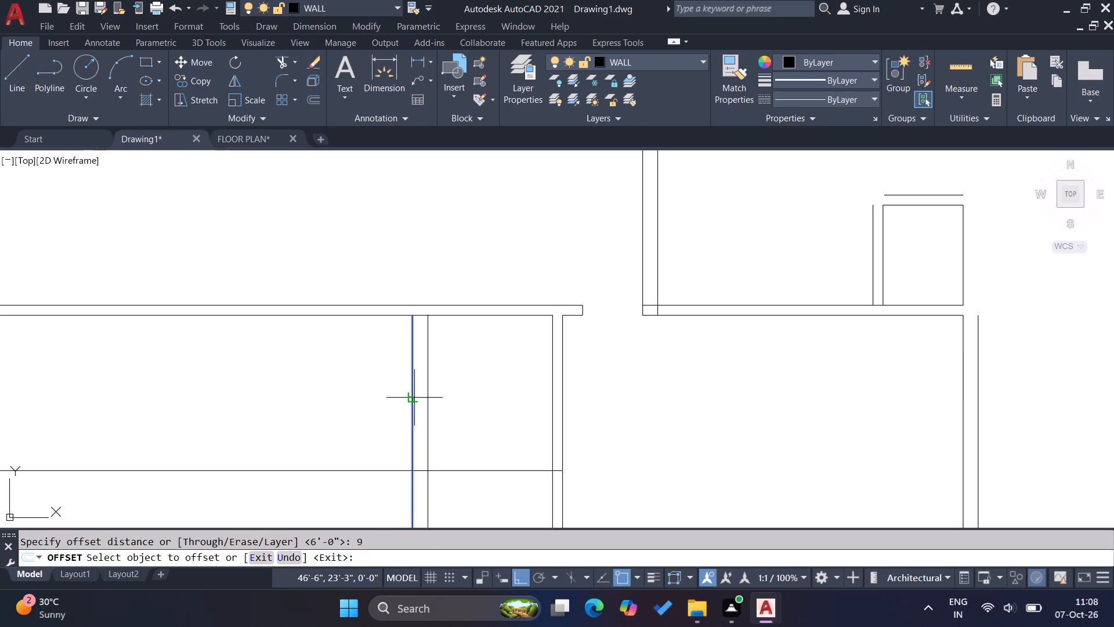
{"action": "left_click", "coordinate": [369, 397]}
{"action": "key", "text": "Escape"}
{"action": "key", "text": "Escape"}
{"action": "key", "text": "Escape"}
Offset the new wall's left line 5' to the left.
{"action": "key", "text": "o"}
{"action": "key", "text": "Return"}
{"action": "type", "text": "5'"}
{"action": "key", "text": "Return"}
{"action": "left_click", "coordinate": [396, 407]}
{"action": "left_click", "coordinate": [273, 405]}
{"action": "key", "text": "Escape"}
{"action": "key", "text": "Escape"}
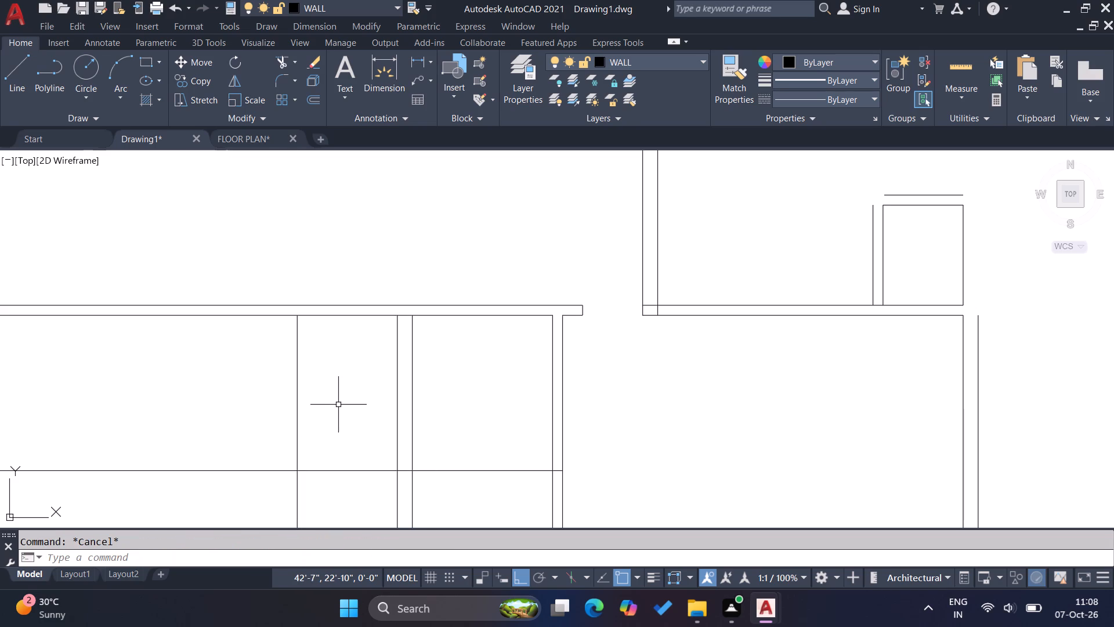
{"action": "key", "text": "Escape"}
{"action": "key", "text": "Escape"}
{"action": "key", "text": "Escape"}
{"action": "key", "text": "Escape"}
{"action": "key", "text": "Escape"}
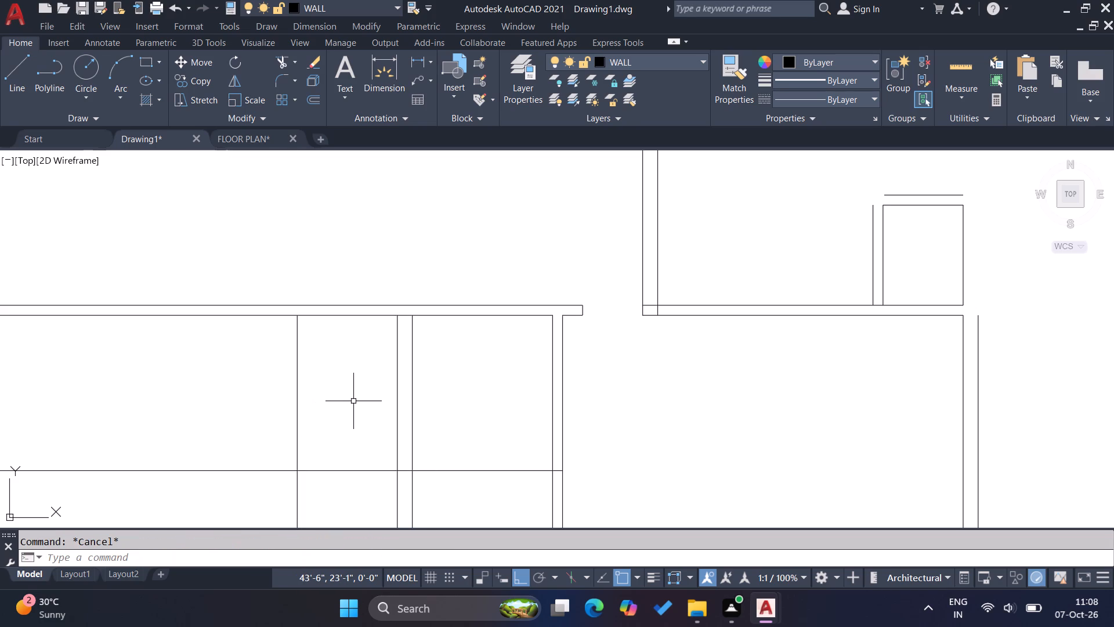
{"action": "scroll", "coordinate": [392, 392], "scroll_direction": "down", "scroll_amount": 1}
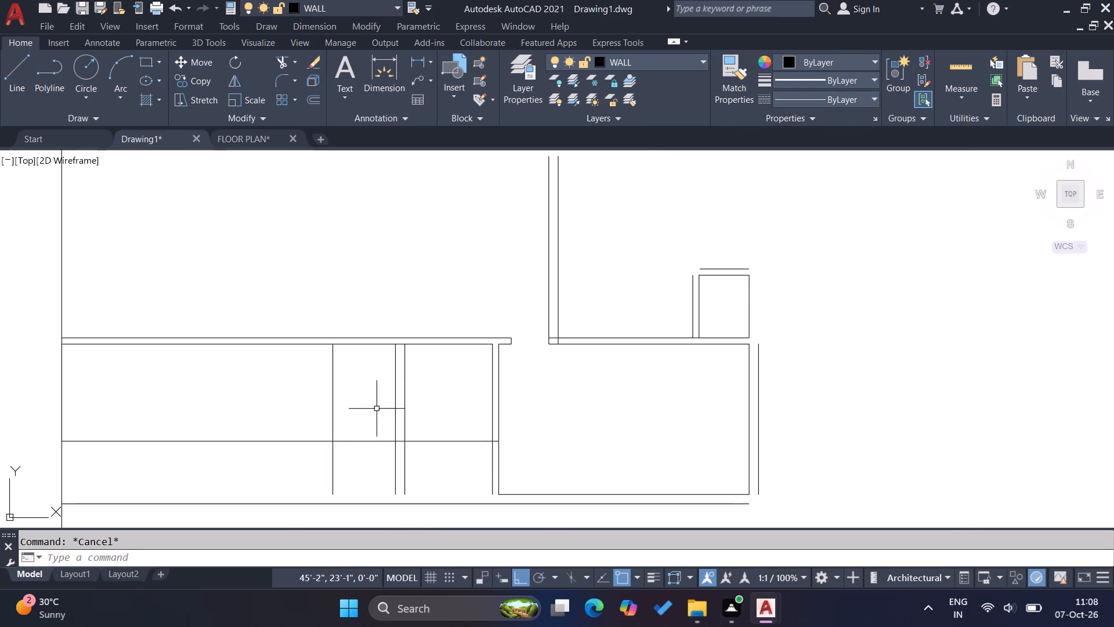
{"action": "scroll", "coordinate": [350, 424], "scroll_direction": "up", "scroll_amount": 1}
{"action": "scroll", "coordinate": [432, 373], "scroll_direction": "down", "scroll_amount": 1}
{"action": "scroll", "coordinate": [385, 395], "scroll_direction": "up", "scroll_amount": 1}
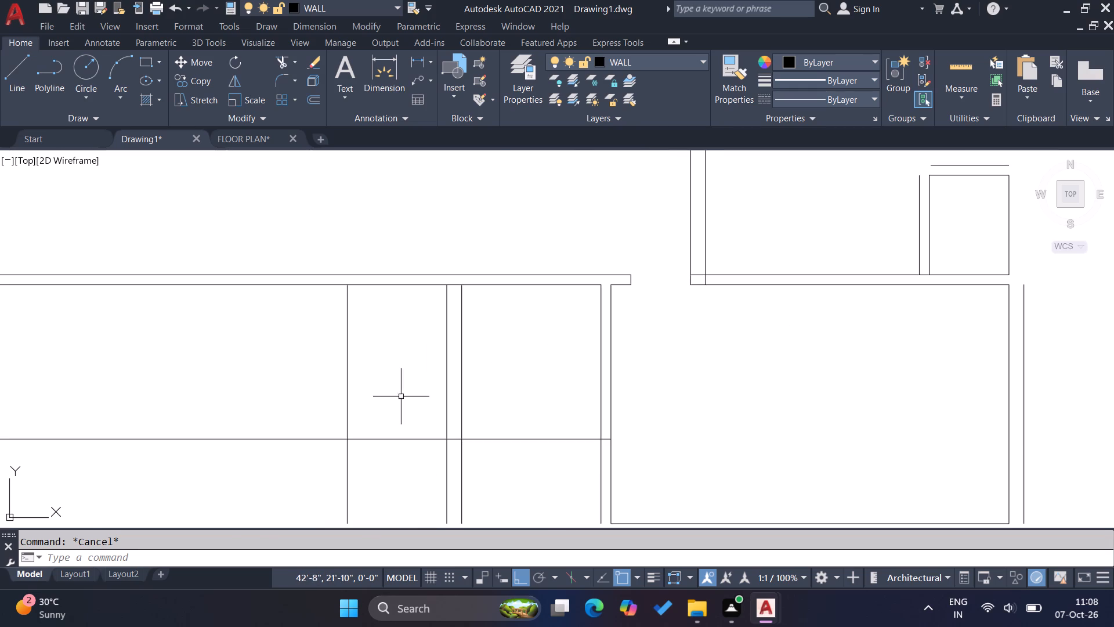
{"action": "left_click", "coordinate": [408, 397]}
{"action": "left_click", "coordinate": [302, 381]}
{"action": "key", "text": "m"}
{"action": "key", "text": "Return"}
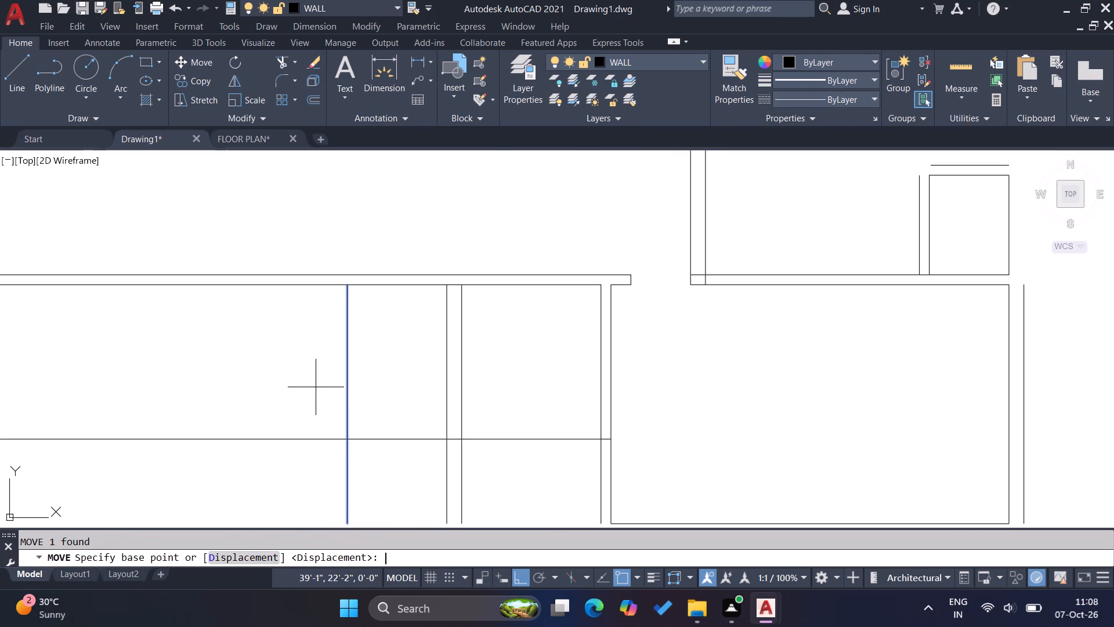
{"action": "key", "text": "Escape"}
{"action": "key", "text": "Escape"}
Move the 9" wall's two vertical lines and the single vertical line beyond it 1' to the left.
{"action": "scroll", "coordinate": [386, 388], "scroll_direction": "down", "scroll_amount": 4}
{"action": "scroll", "coordinate": [458, 426], "scroll_direction": "down", "scroll_amount": 2}
{"action": "scroll", "coordinate": [449, 313], "scroll_direction": "up", "scroll_amount": 2}
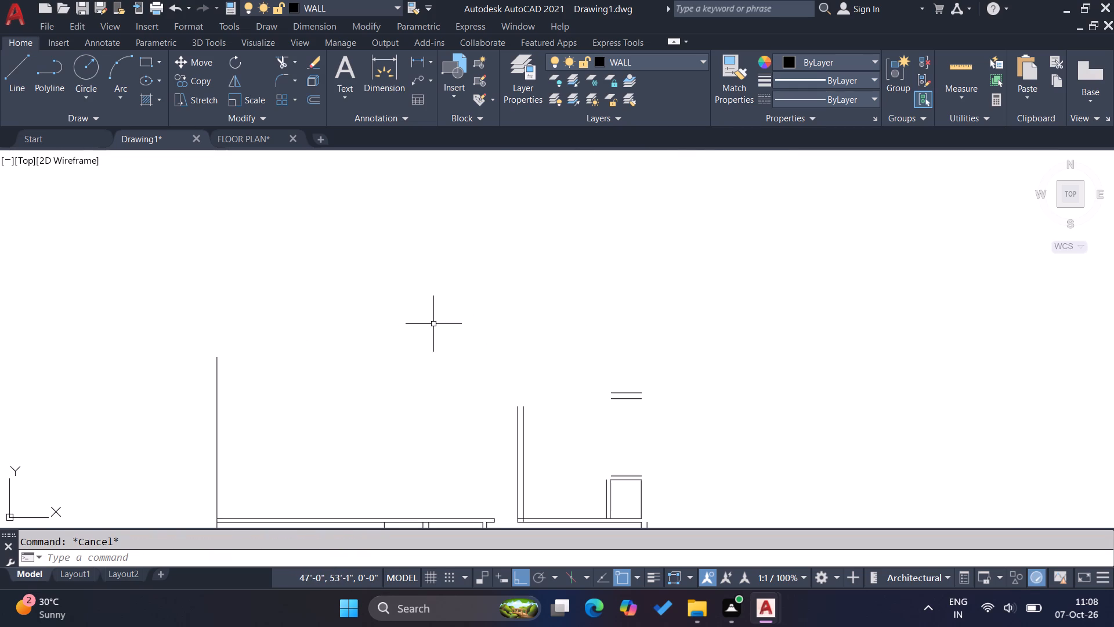
{"action": "scroll", "coordinate": [483, 341], "scroll_direction": "down", "scroll_amount": 2}
{"action": "scroll", "coordinate": [465, 428], "scroll_direction": "up", "scroll_amount": 5}
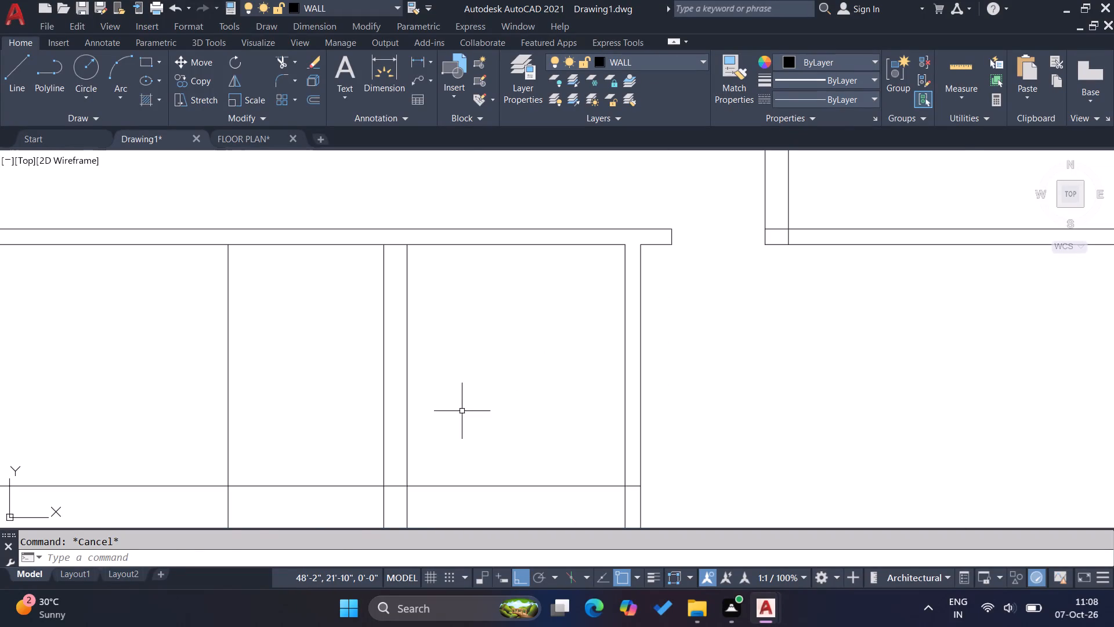
{"action": "left_click", "coordinate": [462, 411]}
{"action": "left_click", "coordinate": [334, 361]}
{"action": "left_click", "coordinate": [353, 379]}
{"action": "left_click", "coordinate": [207, 315]}
{"action": "scroll", "coordinate": [348, 331], "scroll_direction": "down", "scroll_amount": 2}
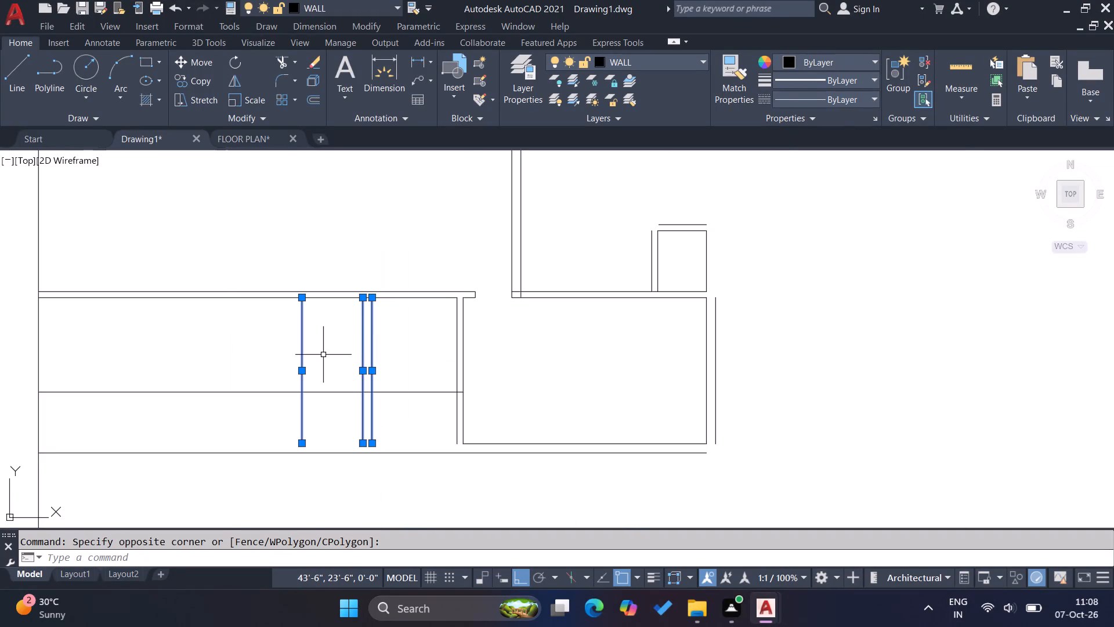
{"action": "key", "text": "m"}
{"action": "key", "text": "Return"}
{"action": "left_click", "coordinate": [273, 367]}
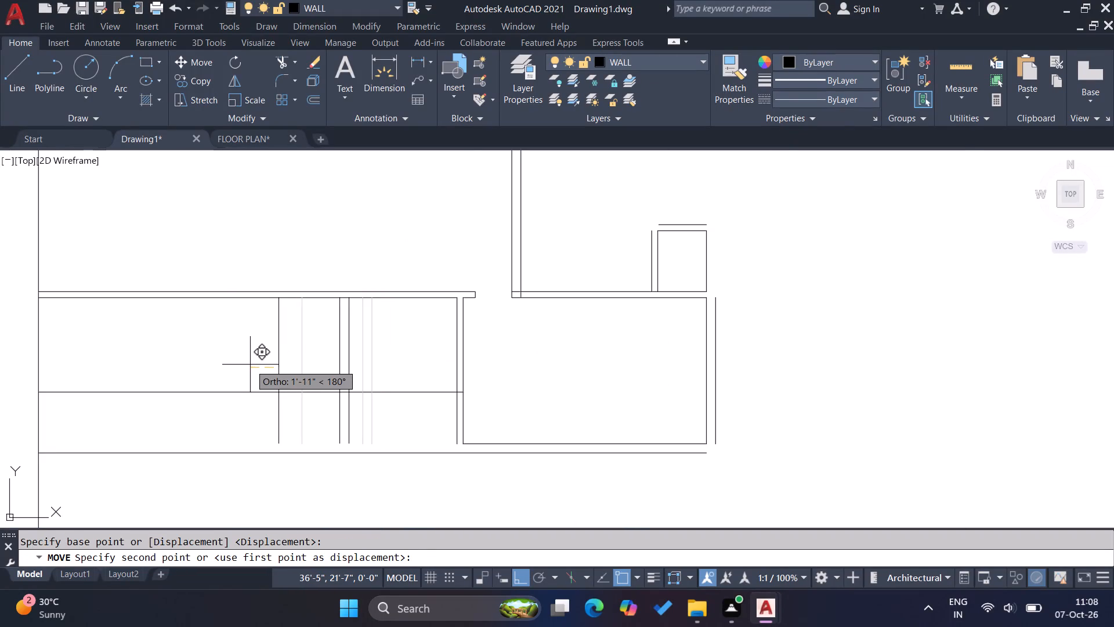
{"action": "type", "text": "1'"}
{"action": "key", "text": "Return"}
Move the single leftmost of those three vertical lines another 1' to the left.
{"action": "left_click_drag", "start_coordinate": [319, 355], "coordinate": [308, 352]}
{"action": "left_click", "coordinate": [214, 318]}
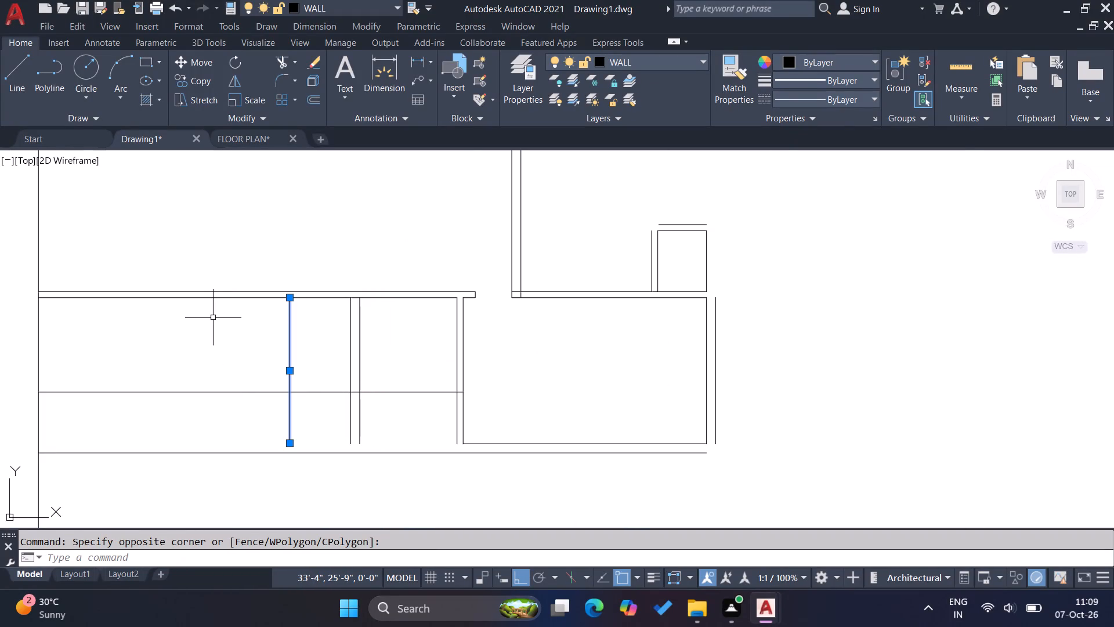
{"action": "key", "text": "m"}
{"action": "key", "text": "Return"}
{"action": "left_click", "coordinate": [261, 351]}
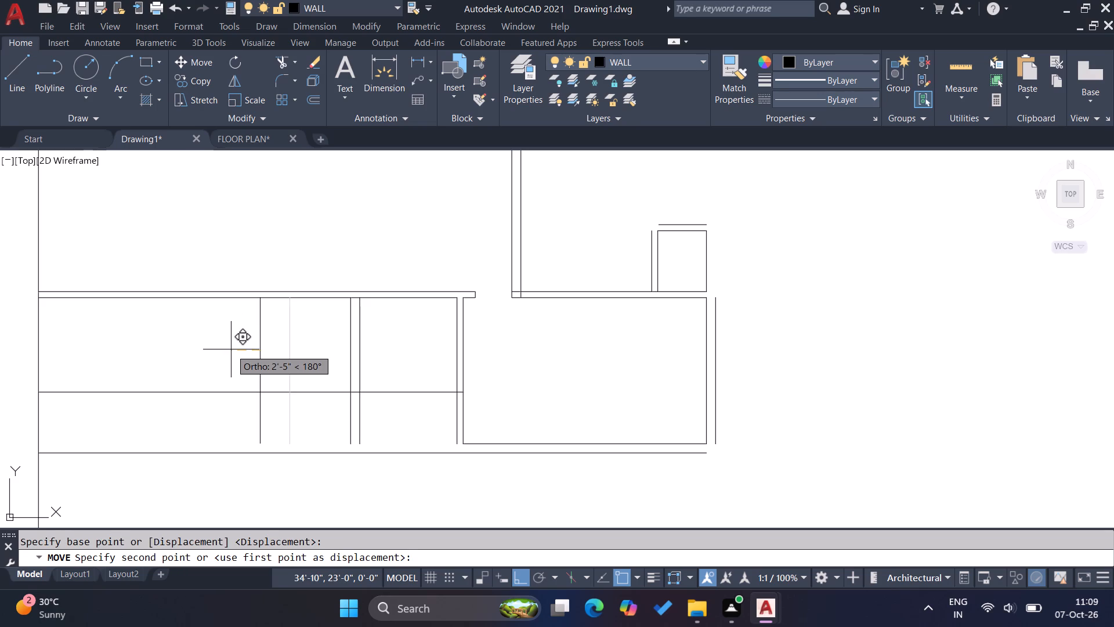
{"action": "type", "text": "1'"}
{"action": "key", "text": "Return"}
{"action": "key", "text": "Escape"}
{"action": "key", "text": "Escape"}
Offset the moved vertical line 9" to the left to form the second partition wall's thickness.
{"action": "key", "text": "o"}
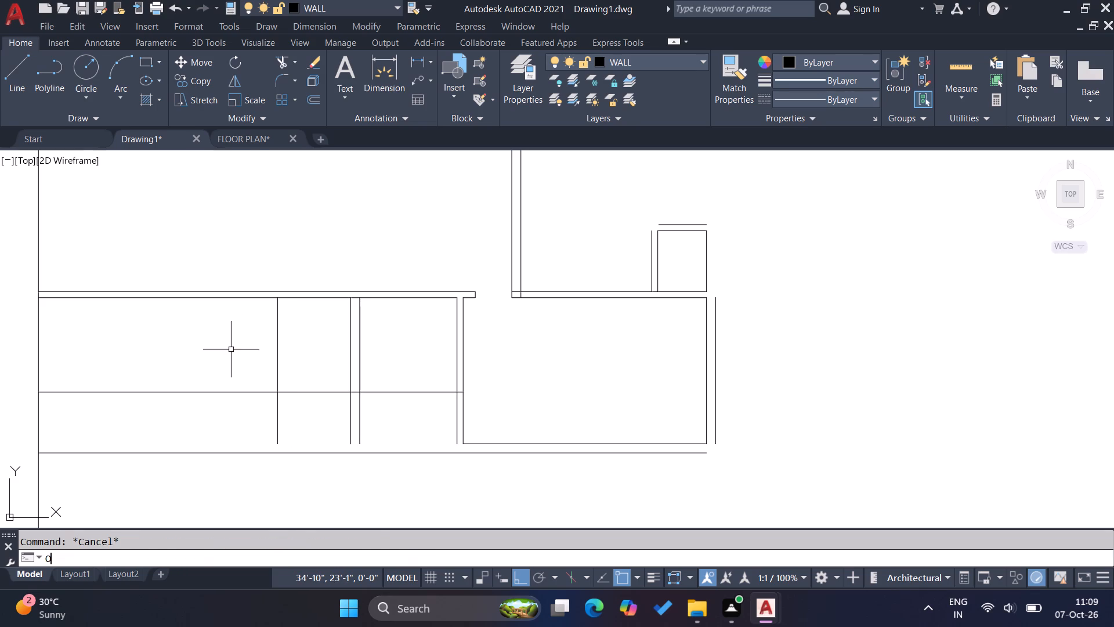
{"action": "key", "text": "Return"}
{"action": "key", "text": "9"}
{"action": "key", "text": "Return"}
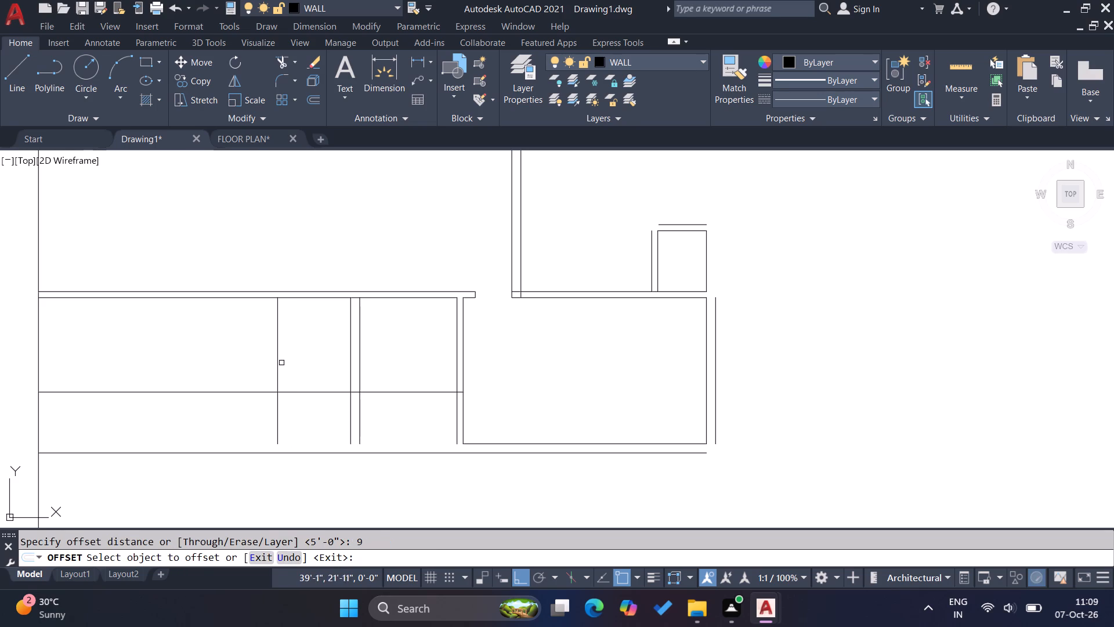
{"action": "left_click", "coordinate": [277, 360]}
{"action": "left_click", "coordinate": [206, 343]}
{"action": "key", "text": "Escape"}
{"action": "key", "text": "Escape"}
{"action": "key", "text": "Escape"}
Offset the lower line of the upper horizontal wall 6' downward across the left rooms.
{"action": "key", "text": "o"}
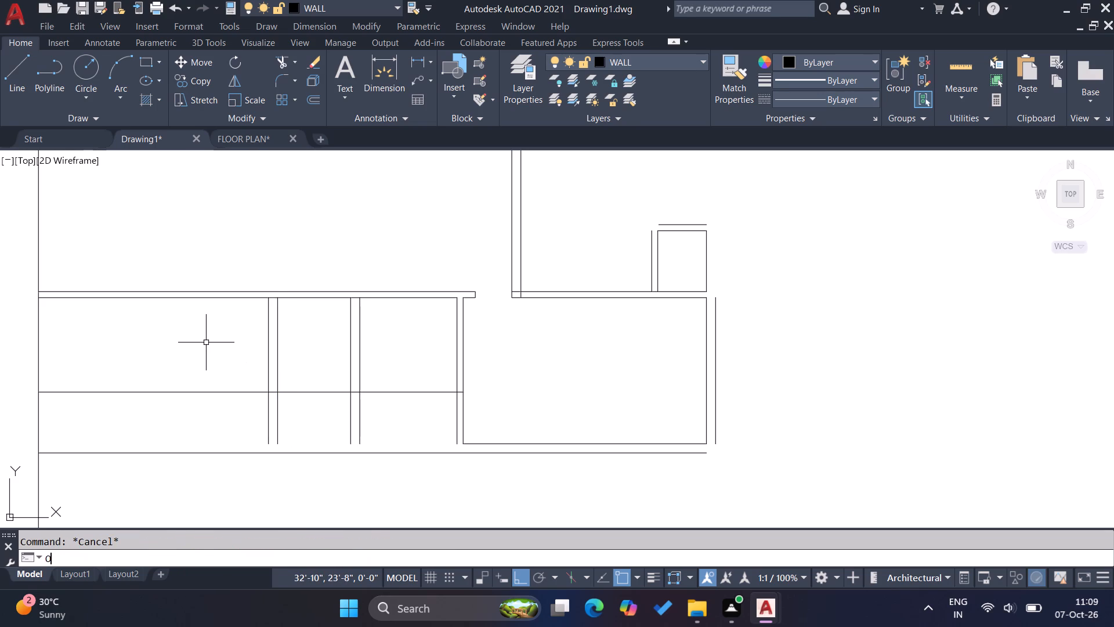
{"action": "key", "text": "Return"}
{"action": "type", "text": "6'"}
{"action": "key", "text": "Return"}
{"action": "left_click", "coordinate": [321, 297]}
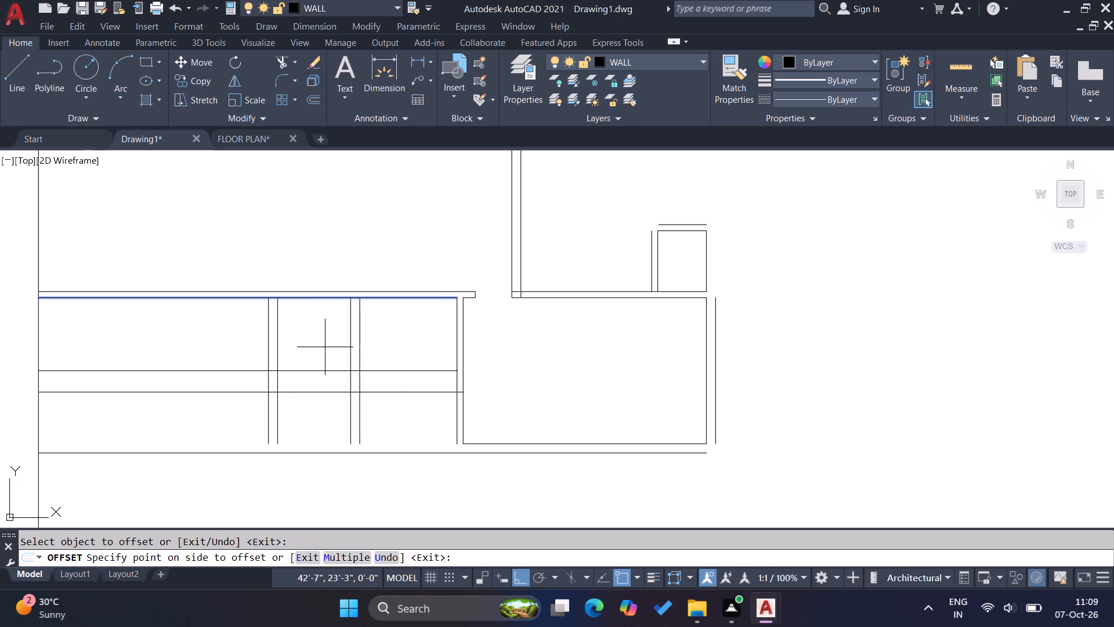
{"action": "left_click", "coordinate": [325, 347]}
{"action": "key", "text": "Escape"}
{"action": "key", "text": "Escape"}
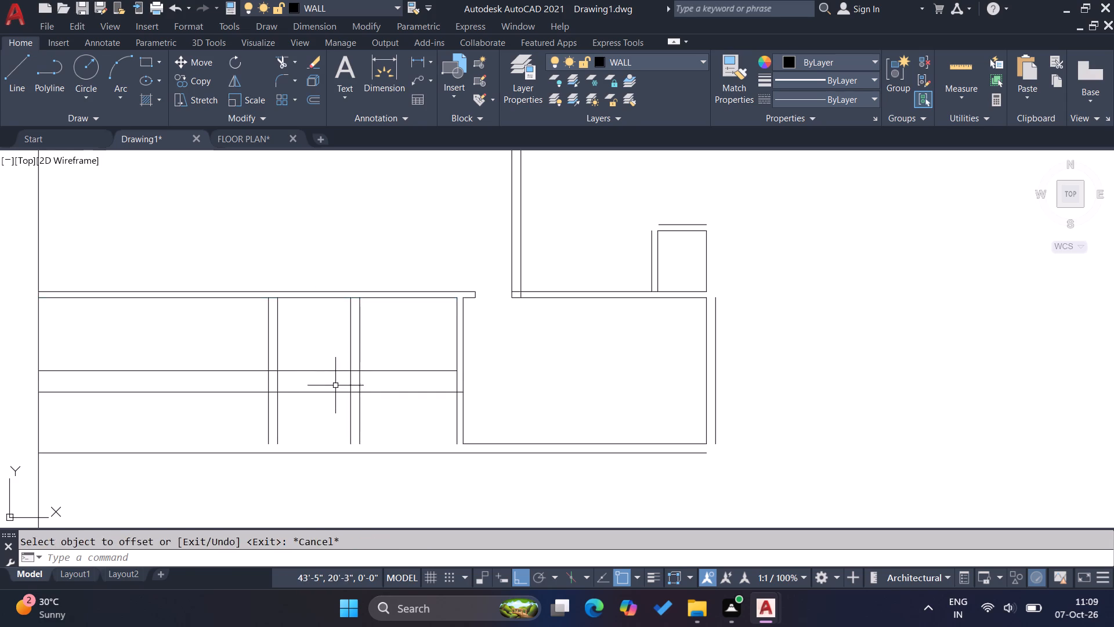
Delete the older horizontal line lying just below the newly offset one.
{"action": "scroll", "coordinate": [335, 392], "scroll_direction": "up", "scroll_amount": 2}
{"action": "left_click", "coordinate": [325, 409]}
{"action": "left_click", "coordinate": [312, 388]}
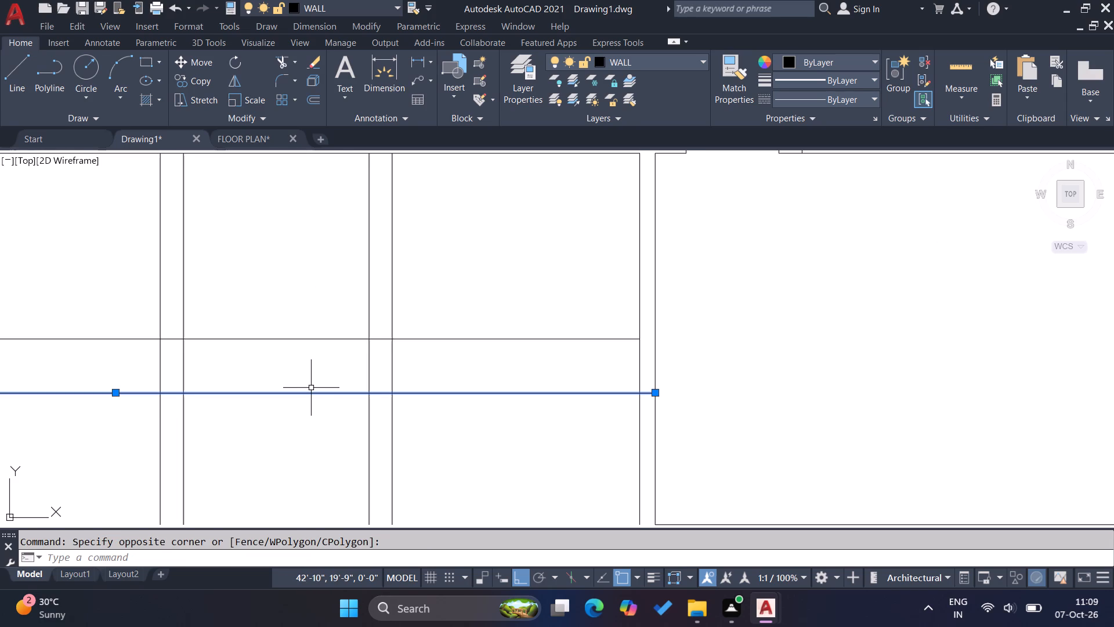
{"action": "key", "text": "Delete"}
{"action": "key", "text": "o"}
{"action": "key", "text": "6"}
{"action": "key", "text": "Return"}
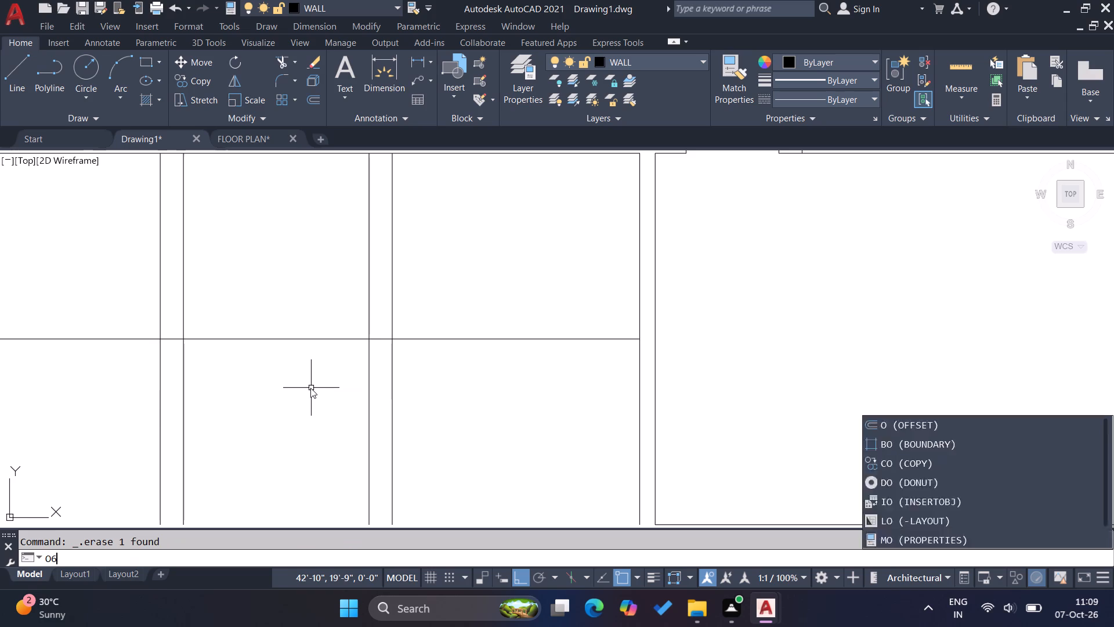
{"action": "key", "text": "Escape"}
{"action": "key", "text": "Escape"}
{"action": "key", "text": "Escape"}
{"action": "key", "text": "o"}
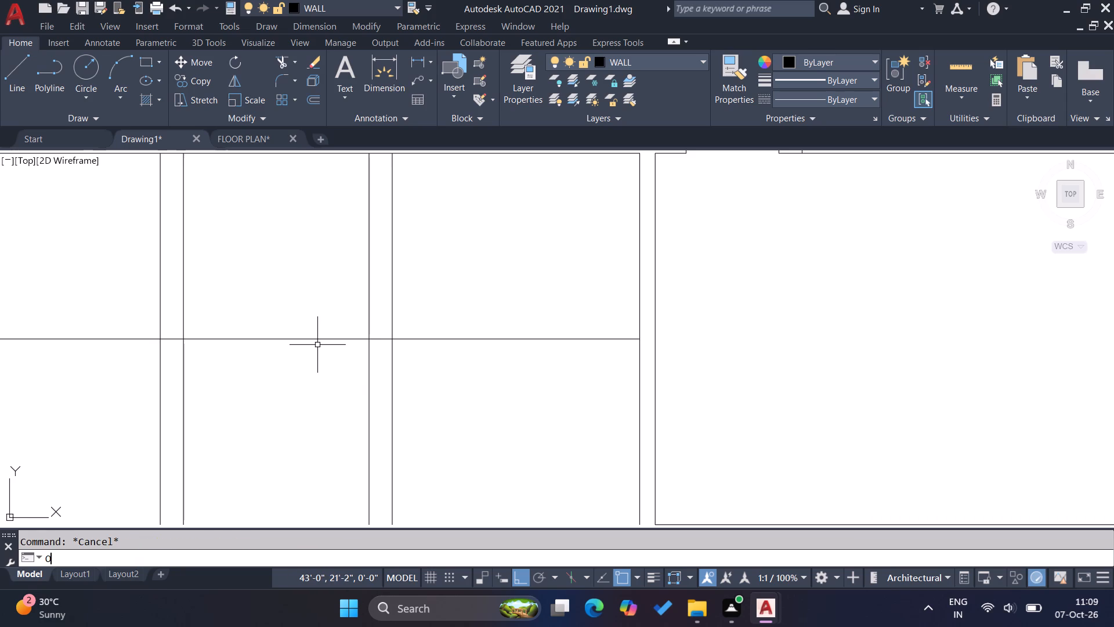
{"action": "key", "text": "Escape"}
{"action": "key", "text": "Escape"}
Offset the horizontal line crossing the left rooms 6" downward to form a wall.
{"action": "key", "text": "o"}
{"action": "key", "text": "Return"}
{"action": "key", "text": "6"}
{"action": "key", "text": "Return"}
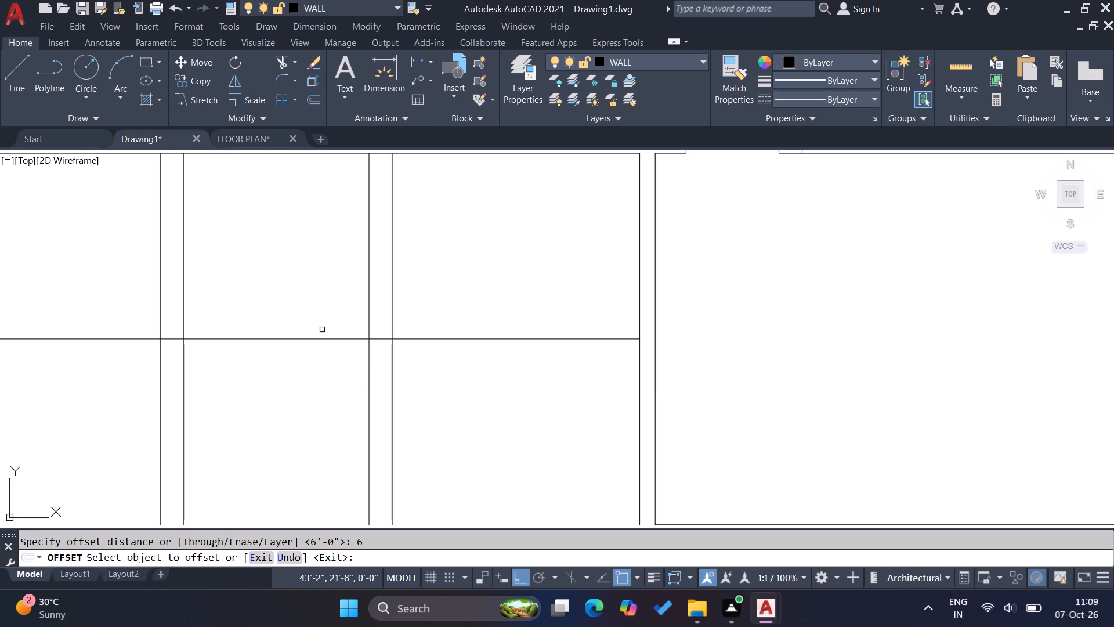
{"action": "left_click", "coordinate": [323, 341]}
{"action": "left_click", "coordinate": [315, 401]}
{"action": "key", "text": "Escape"}
{"action": "key", "text": "Escape"}
Move the lower line of the new horizontal wall 3" farther down.
{"action": "scroll", "coordinate": [353, 355], "scroll_direction": "down", "scroll_amount": 3}
{"action": "scroll", "coordinate": [349, 359], "scroll_direction": "up", "scroll_amount": 4}
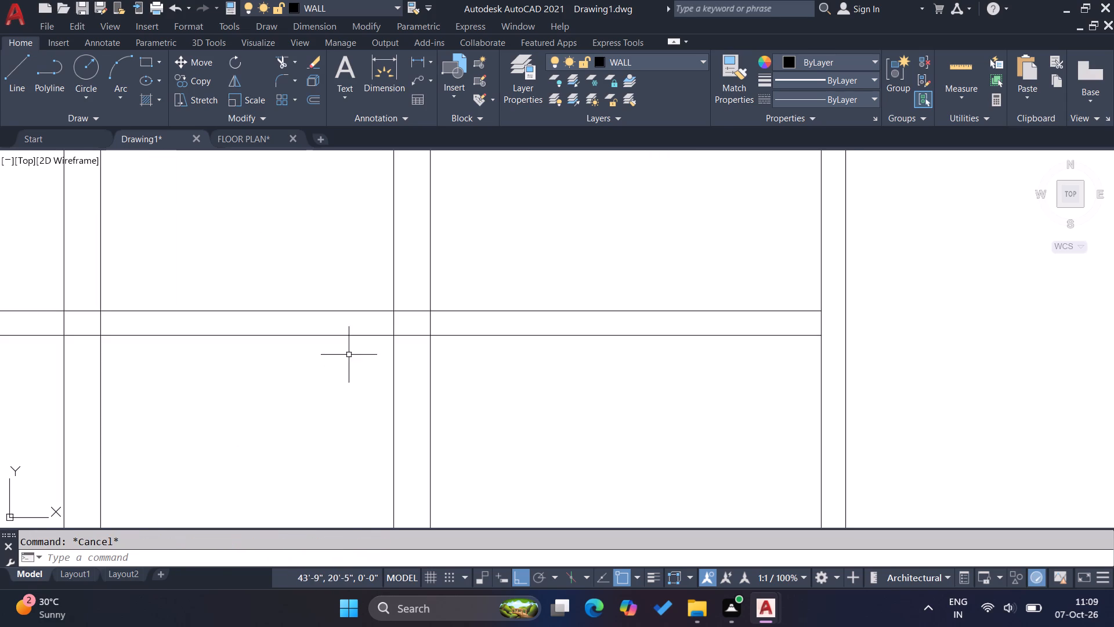
{"action": "left_click", "coordinate": [339, 338]}
{"action": "left_click", "coordinate": [331, 331]}
{"action": "key", "text": "m"}
{"action": "key", "text": "Return"}
{"action": "left_click", "coordinate": [341, 364]}
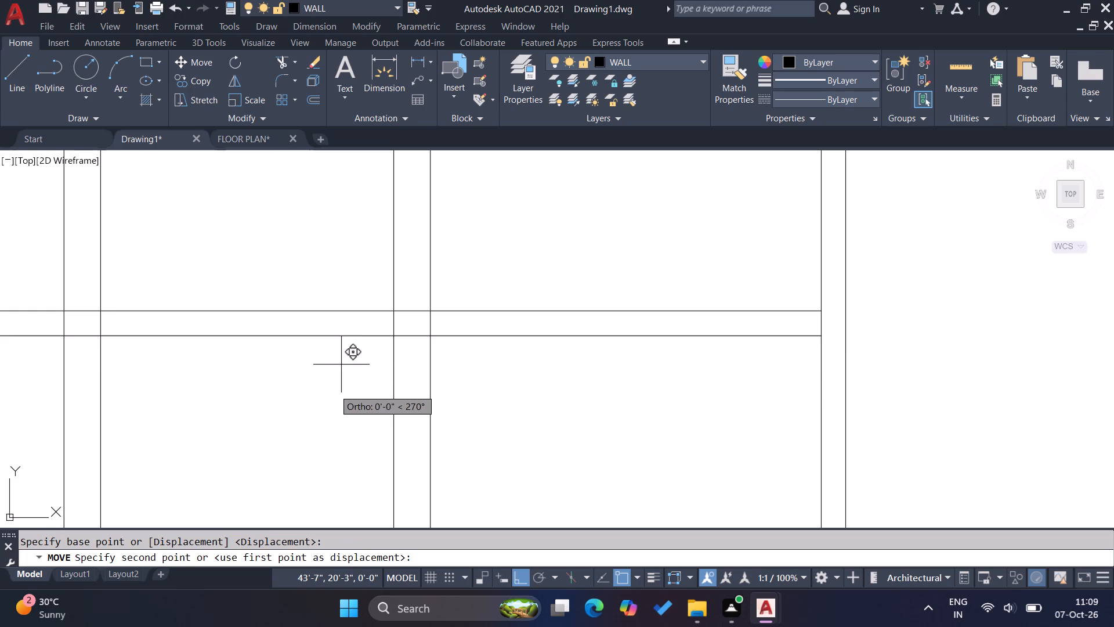
{"action": "key", "text": "3"}
{"action": "key", "text": "Return"}
{"action": "key", "text": "Escape"}
{"action": "key", "text": "Escape"}
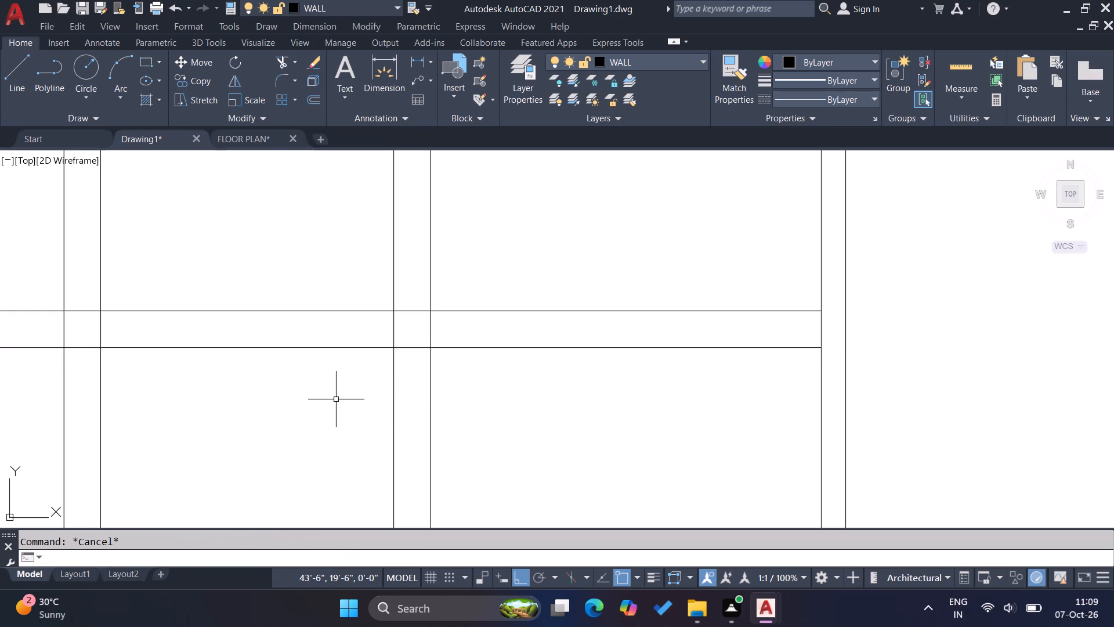
{"action": "key", "text": "Escape"}
Stretch the bottom wall lines and the lower ends of the vertical walls 5' downward.
{"action": "scroll", "coordinate": [390, 327], "scroll_direction": "down", "scroll_amount": 3}
{"action": "scroll", "coordinate": [457, 360], "scroll_direction": "up", "scroll_amount": 1}
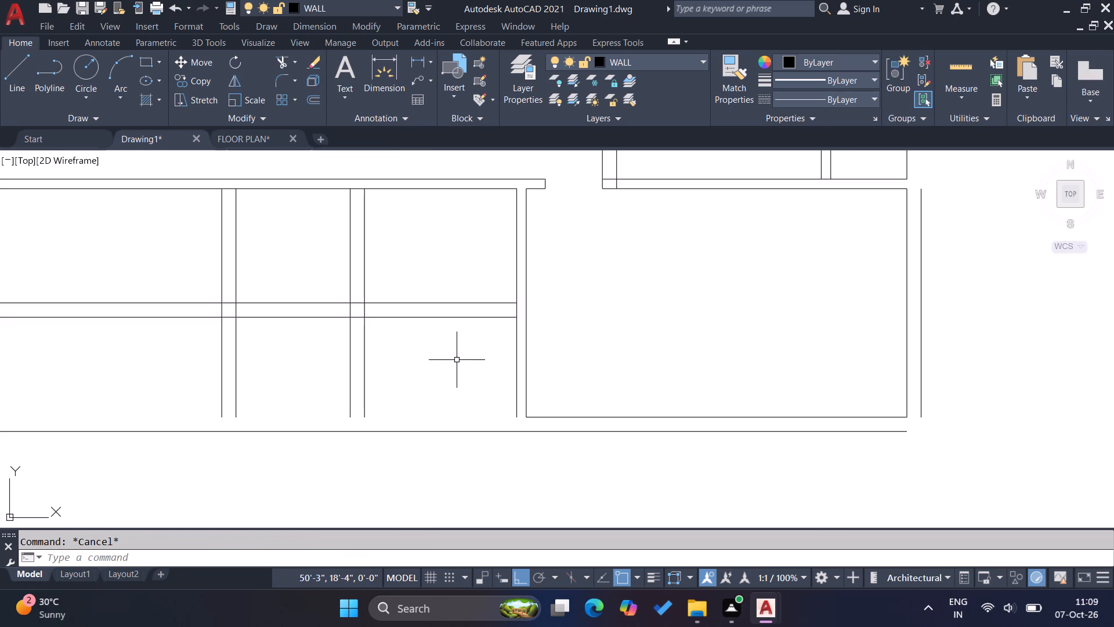
{"action": "scroll", "coordinate": [451, 360], "scroll_direction": "down", "scroll_amount": 2}
{"action": "left_click", "coordinate": [672, 415]}
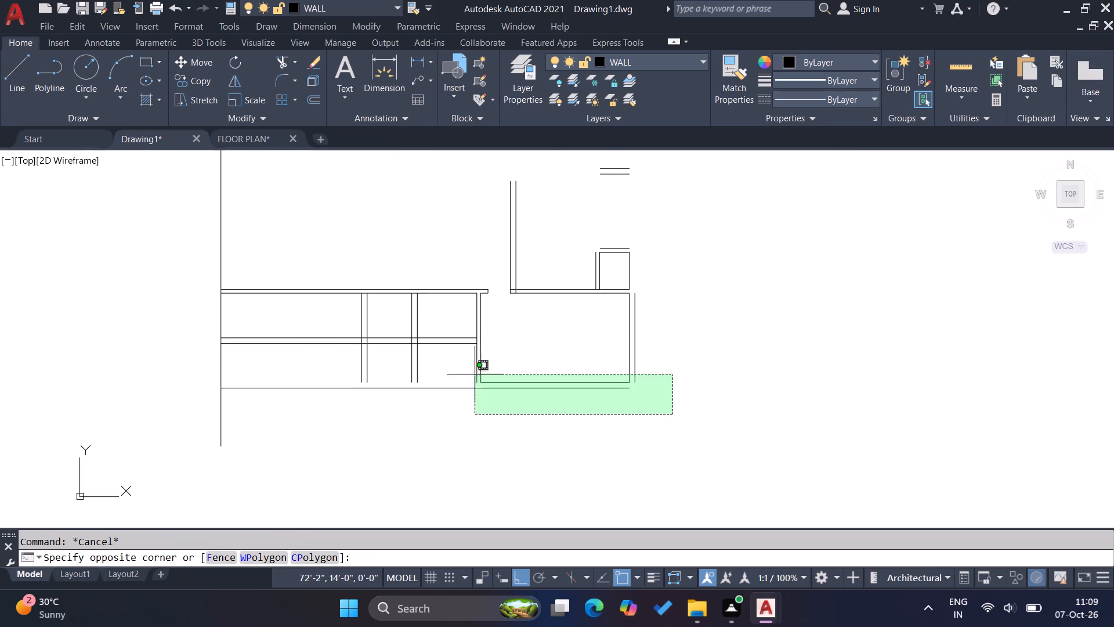
{"action": "left_click", "coordinate": [206, 369]}
{"action": "key", "text": "s"}
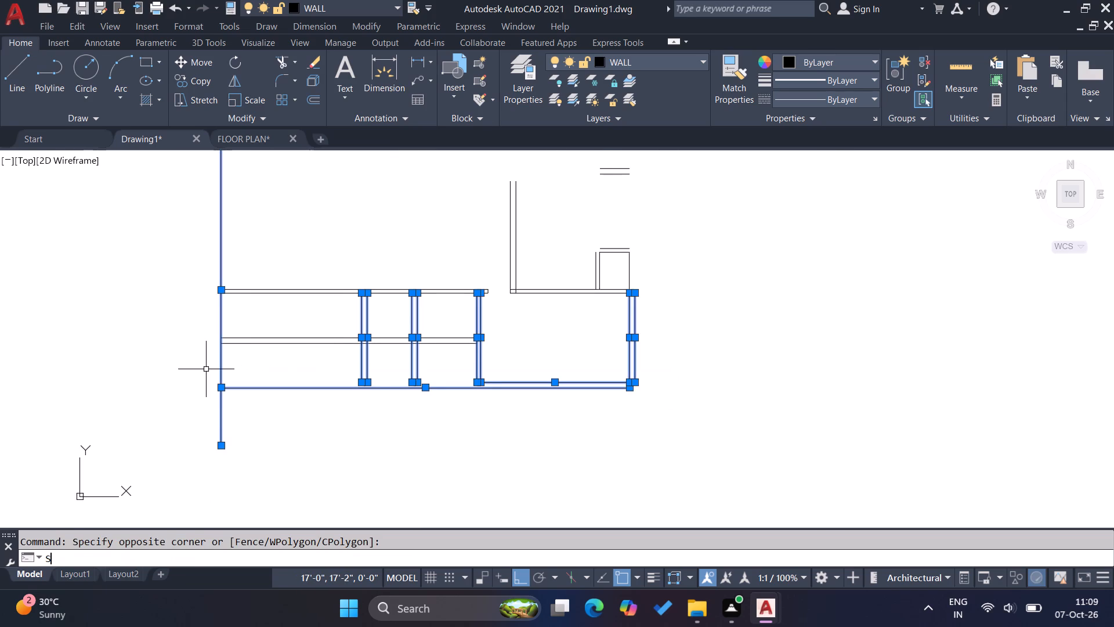
{"action": "key", "text": "Return"}
{"action": "left_click", "coordinate": [447, 401]}
{"action": "type", "text": "5'"}
{"action": "key", "text": "Return"}
{"action": "key", "text": "Escape"}
{"action": "key", "text": "Escape"}
{"action": "key", "text": "Escape"}
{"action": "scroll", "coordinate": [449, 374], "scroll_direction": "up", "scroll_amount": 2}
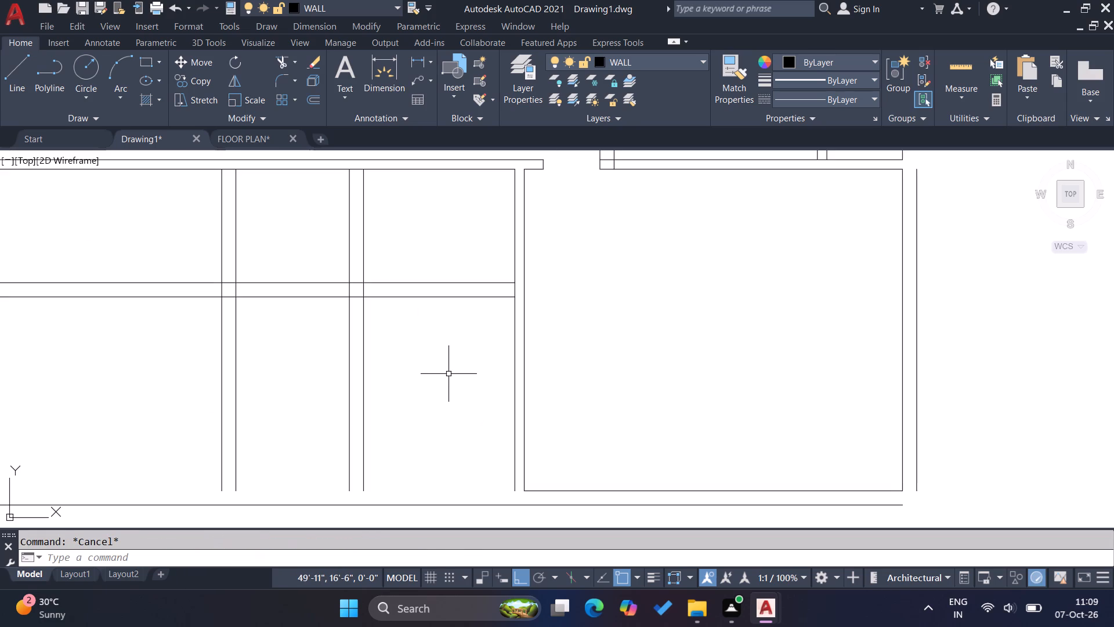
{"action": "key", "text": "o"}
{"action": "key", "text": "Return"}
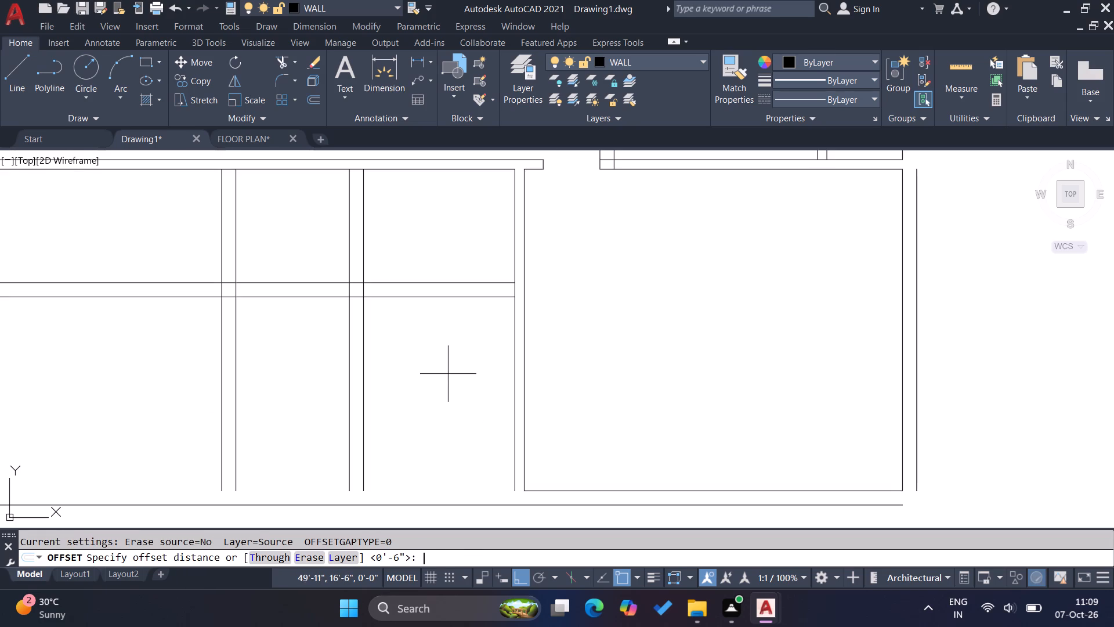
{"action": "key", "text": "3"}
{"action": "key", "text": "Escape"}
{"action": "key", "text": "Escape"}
Offset the outer line of the bottom wall 5' upward.
{"action": "key", "text": "o"}
{"action": "key", "text": "Return"}
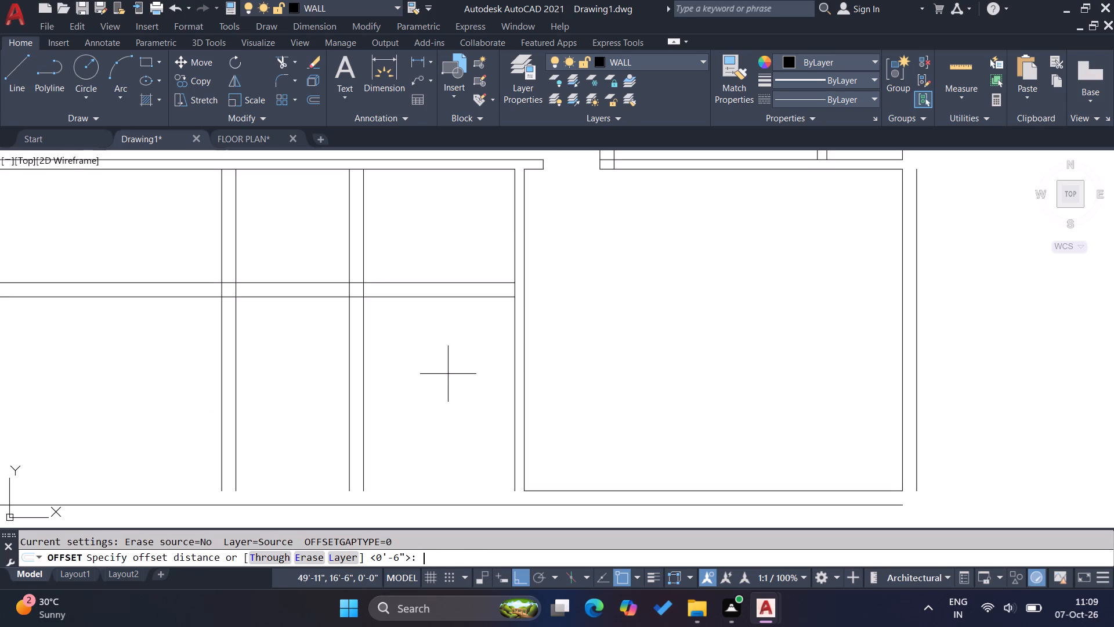
{"action": "type", "text": "5'"}
{"action": "key", "text": "Return"}
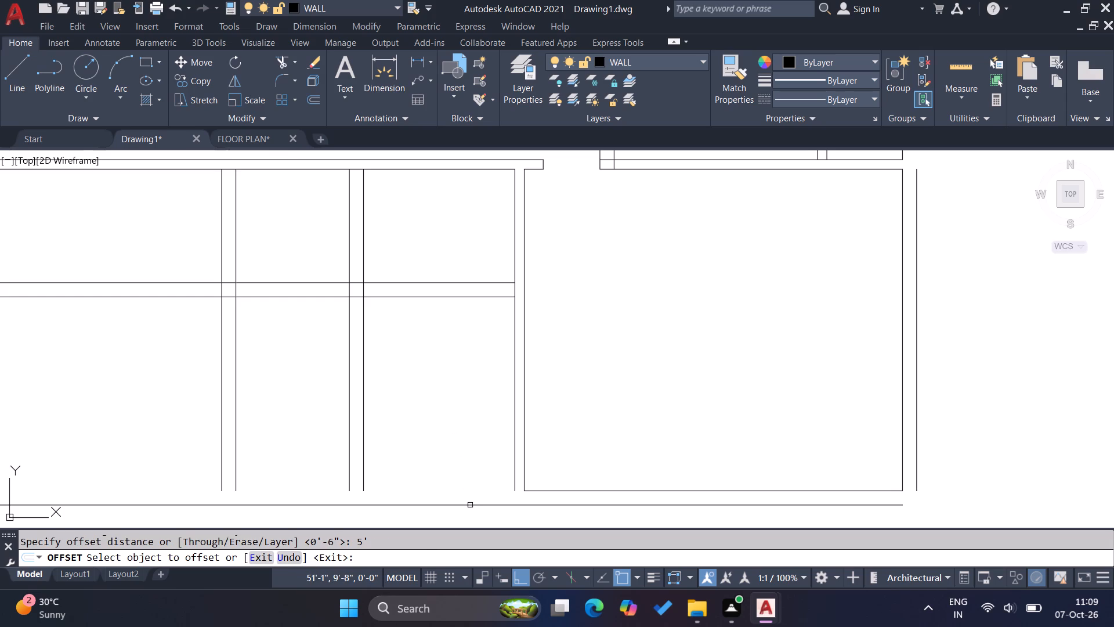
{"action": "left_click", "coordinate": [470, 506]}
{"action": "left_click", "coordinate": [436, 412]}
{"action": "key", "text": "Escape"}
{"action": "key", "text": "Escape"}
{"action": "key", "text": "Escape"}
{"action": "key", "text": "Escape"}
{"action": "key", "text": "Escape"}
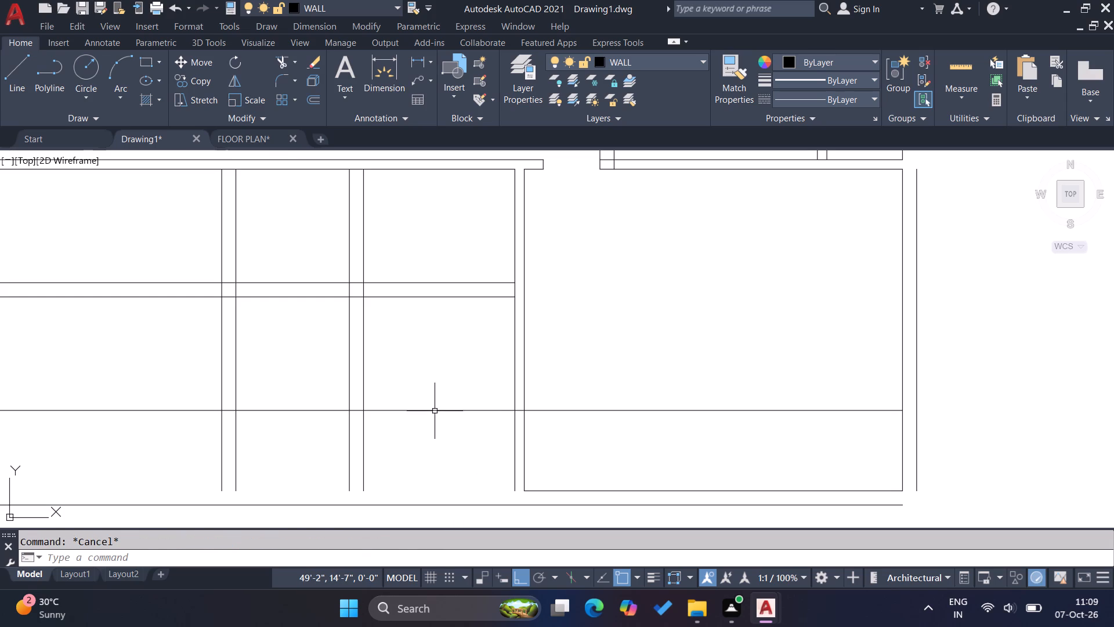
Offset the new lower horizontal line 9" upward to form a wall thickness.
{"action": "key", "text": "o"}
{"action": "key", "text": "Return"}
{"action": "key", "text": "9"}
{"action": "key", "text": "Return"}
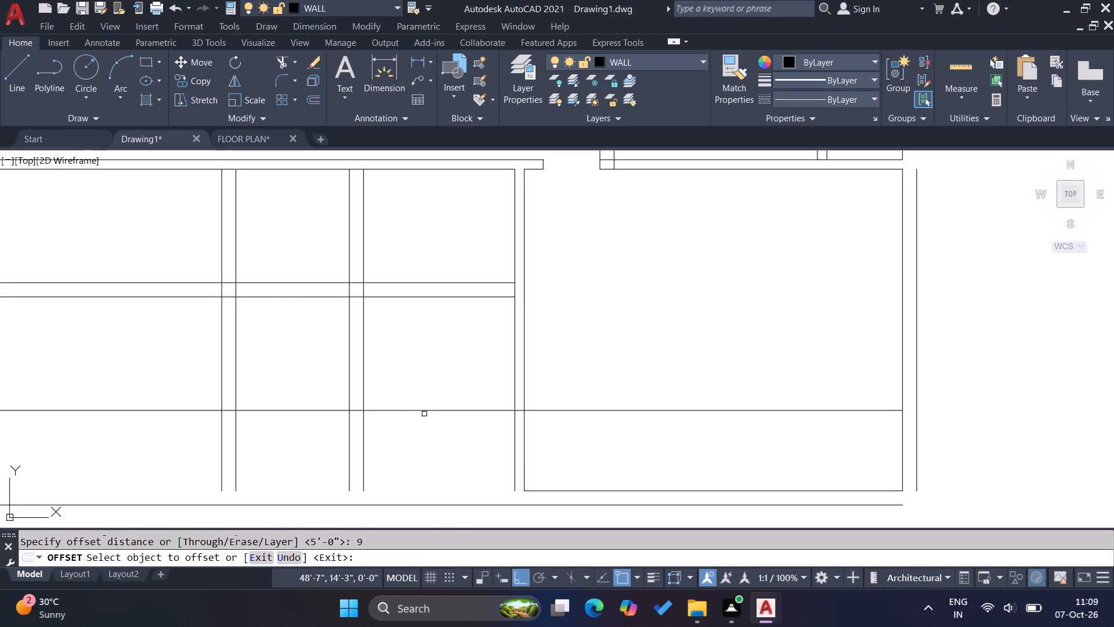
{"action": "left_click", "coordinate": [424, 413]}
{"action": "left_click", "coordinate": [424, 412]}
{"action": "left_click", "coordinate": [416, 397]}
{"action": "key", "text": "Escape"}
{"action": "key", "text": "Escape"}
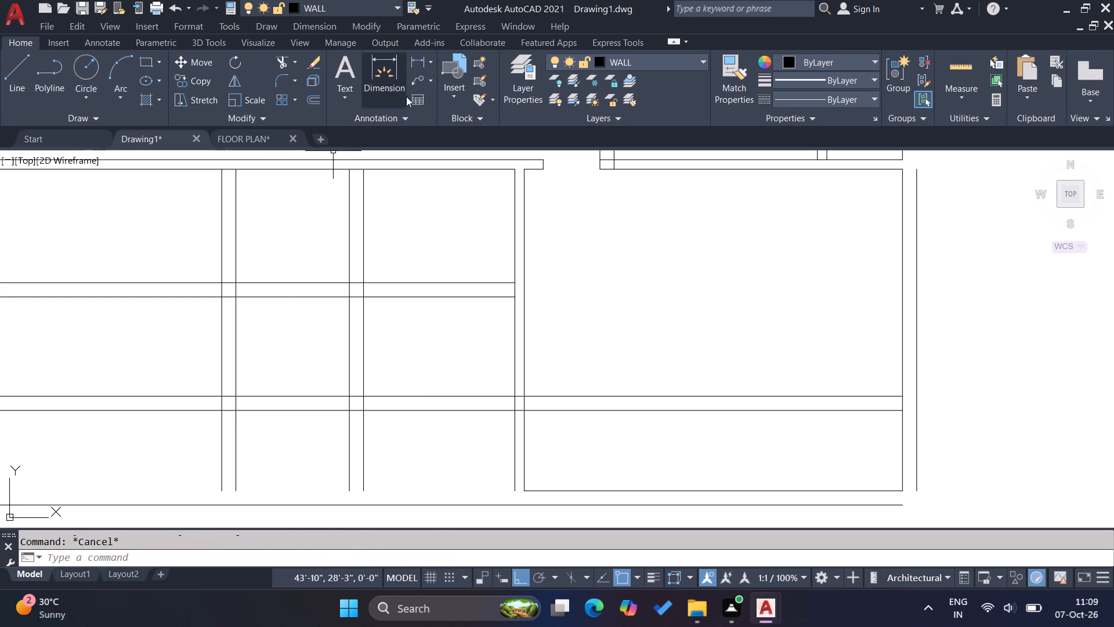
Measure the vertical gap between the two horizontal interior walls with a linear dimension.
{"action": "left_click", "coordinate": [416, 65]}
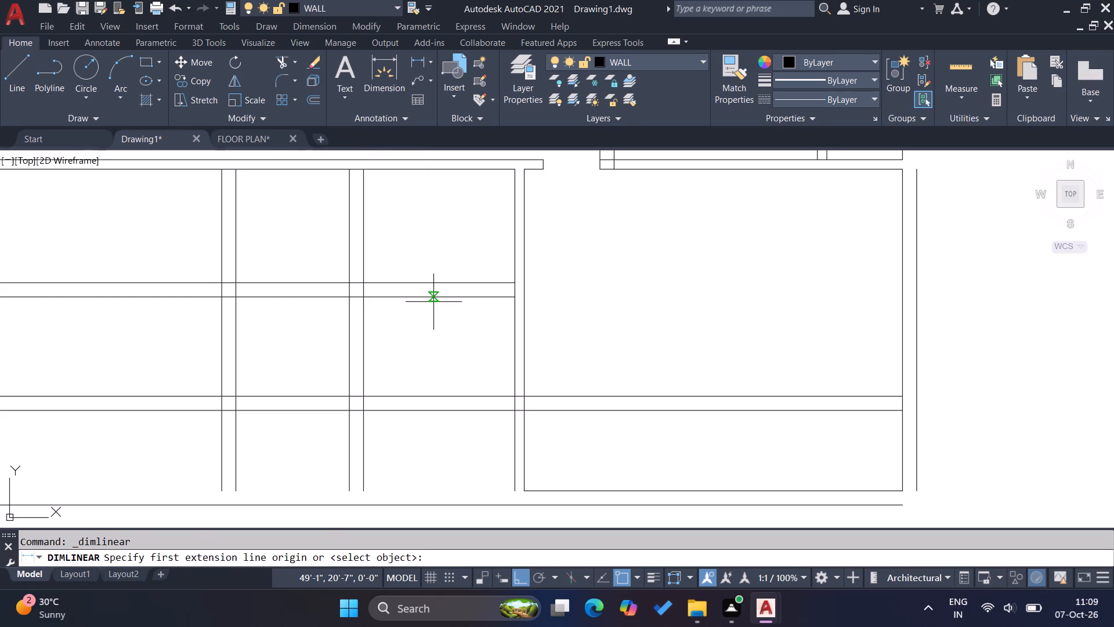
{"action": "left_click", "coordinate": [433, 302]}
{"action": "left_click", "coordinate": [436, 397]}
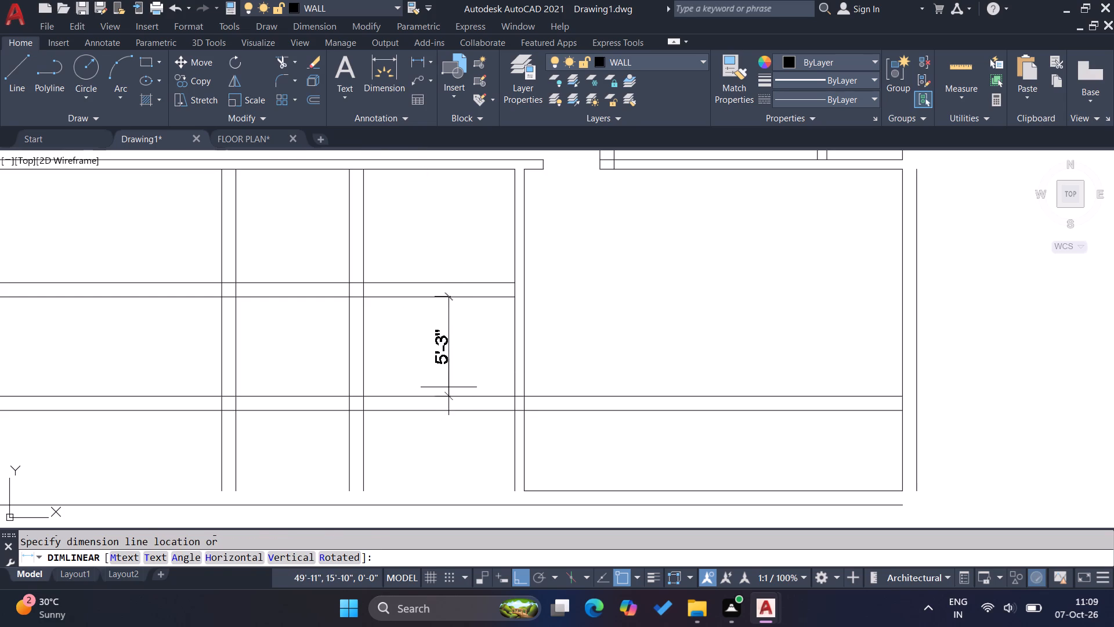
{"action": "key", "text": "Escape"}
{"action": "key", "text": "Escape"}
{"action": "key", "text": "Escape"}
{"action": "key", "text": "Escape"}
{"action": "key", "text": "Escape"}
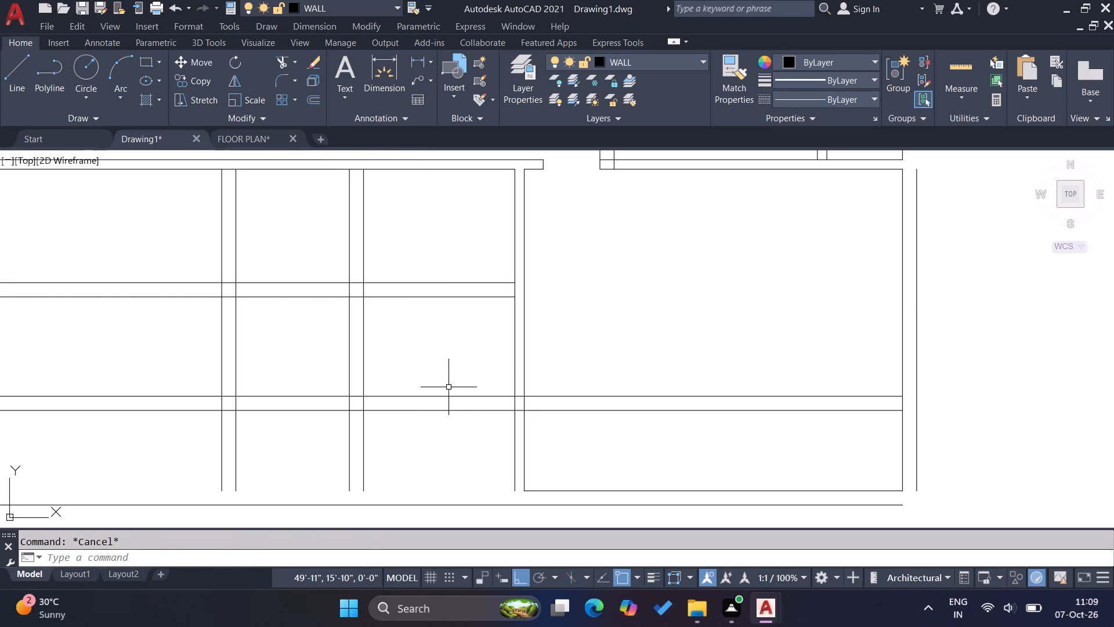
Stretch the bottom wall, the lower interior horizontal wall and the lower ends of the vertical walls 2' downward.
{"action": "scroll", "coordinate": [504, 348], "scroll_direction": "down", "scroll_amount": 2}
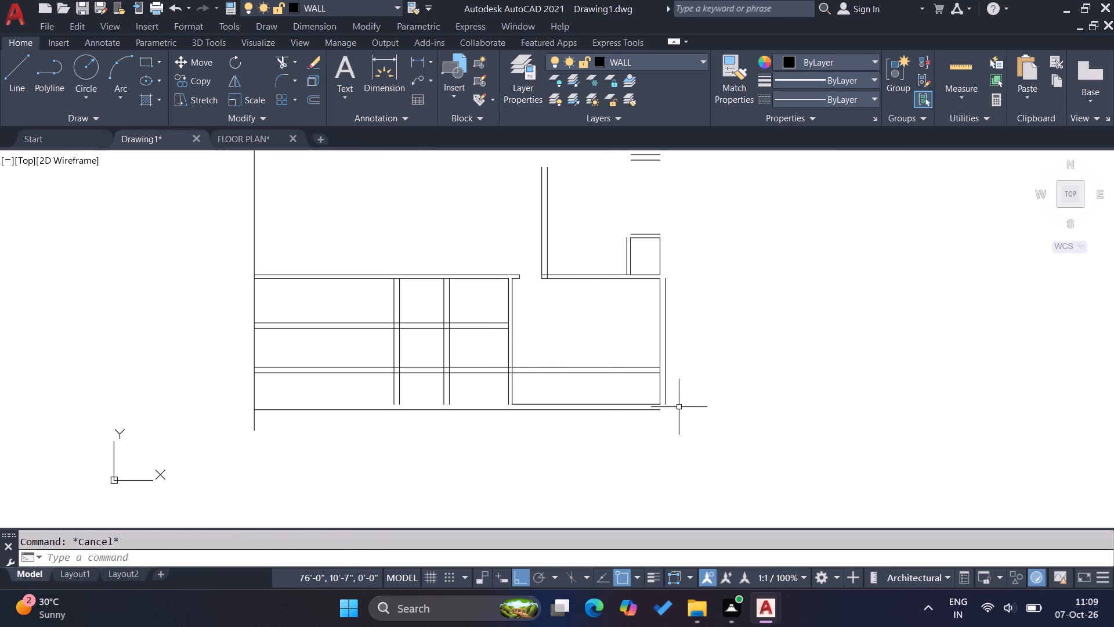
{"action": "left_click_drag", "start_coordinate": [690, 445], "coordinate": [684, 442]}
{"action": "left_click", "coordinate": [233, 346]}
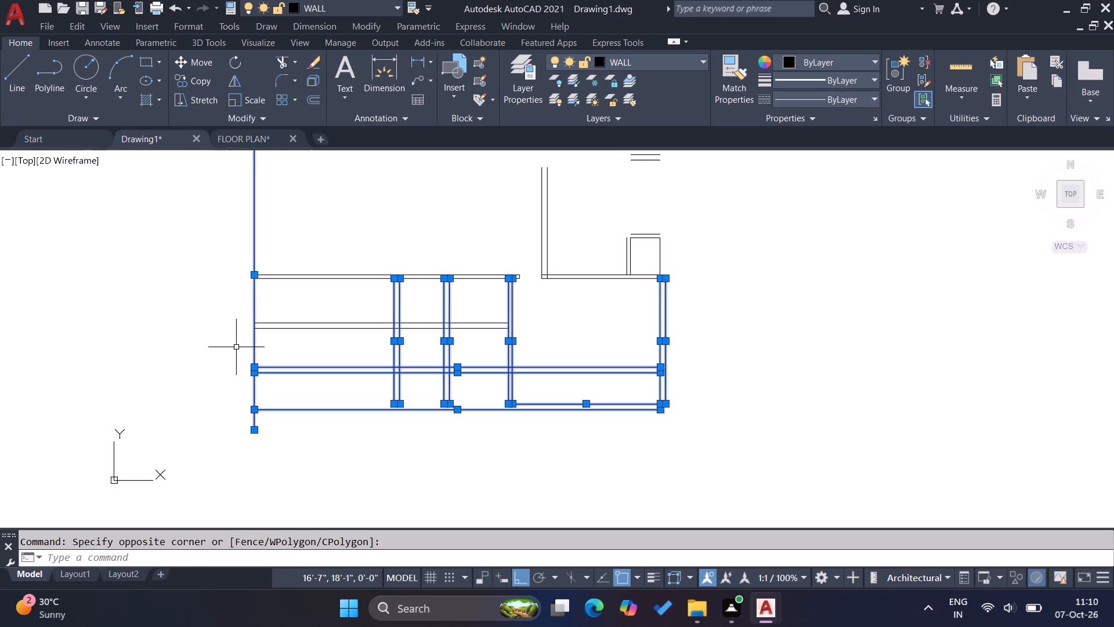
{"action": "key", "text": "s"}
{"action": "key", "text": "Return"}
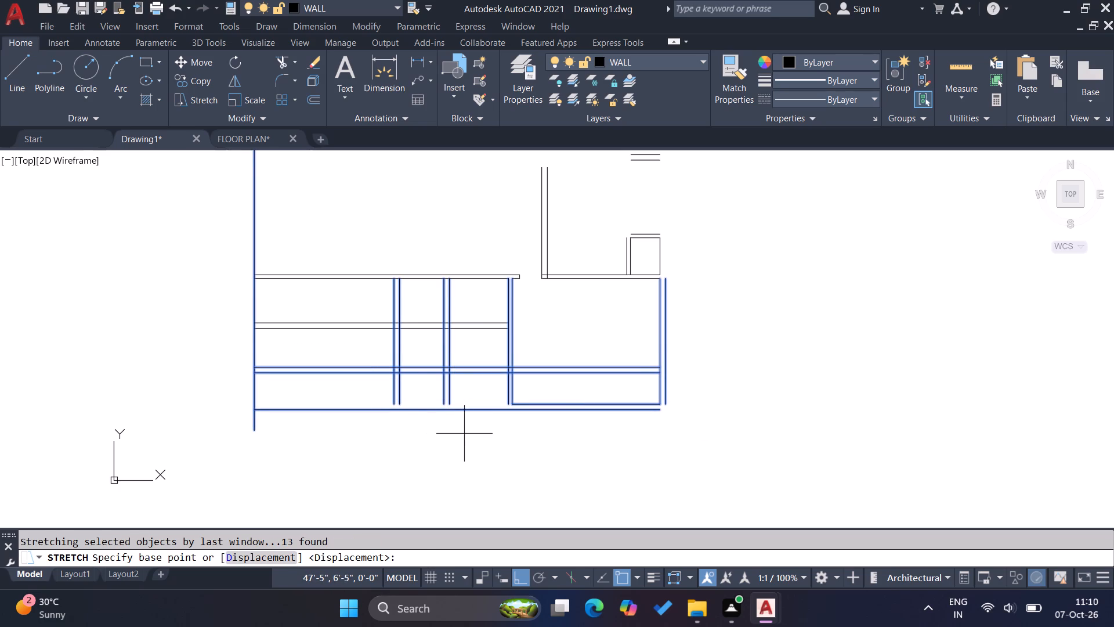
{"action": "left_click", "coordinate": [464, 433]}
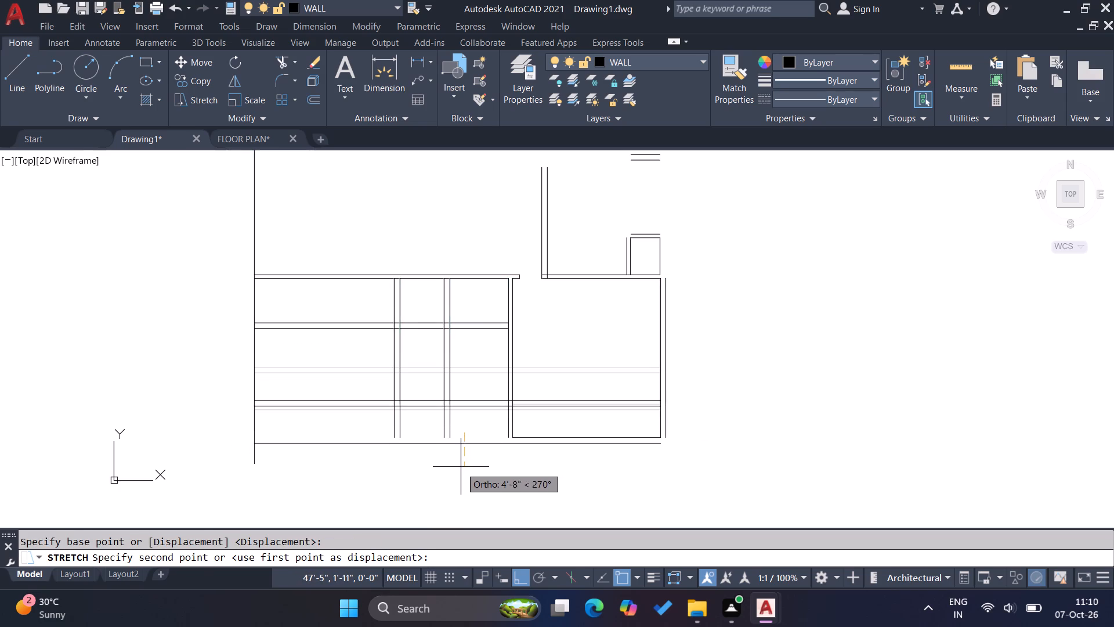
{"action": "type", "text": "2'"}
{"action": "key", "text": "Return"}
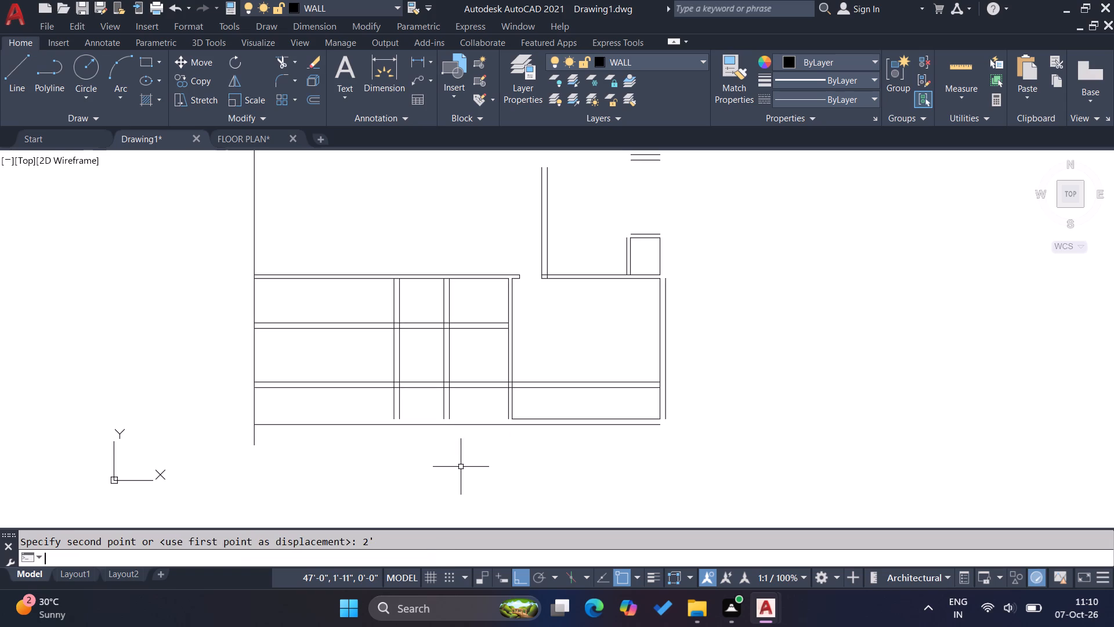
{"action": "key", "text": "Escape"}
{"action": "key", "text": "Escape"}
{"action": "key", "text": "Escape"}
{"action": "key", "text": "Escape"}
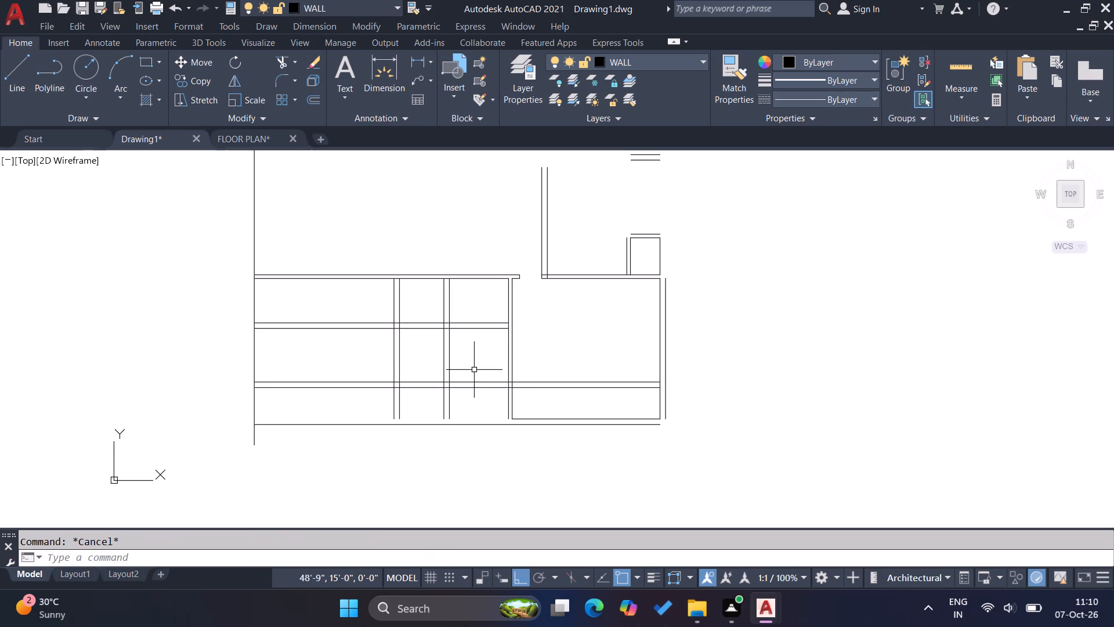
Trim the short middle vertical wall's two lines between the upper and lower interior horizontal walls.
{"action": "type", "text": "TR"}
{"action": "key", "text": "Return"}
{"action": "left_click", "coordinate": [471, 368]}
{"action": "left_click", "coordinate": [425, 366]}
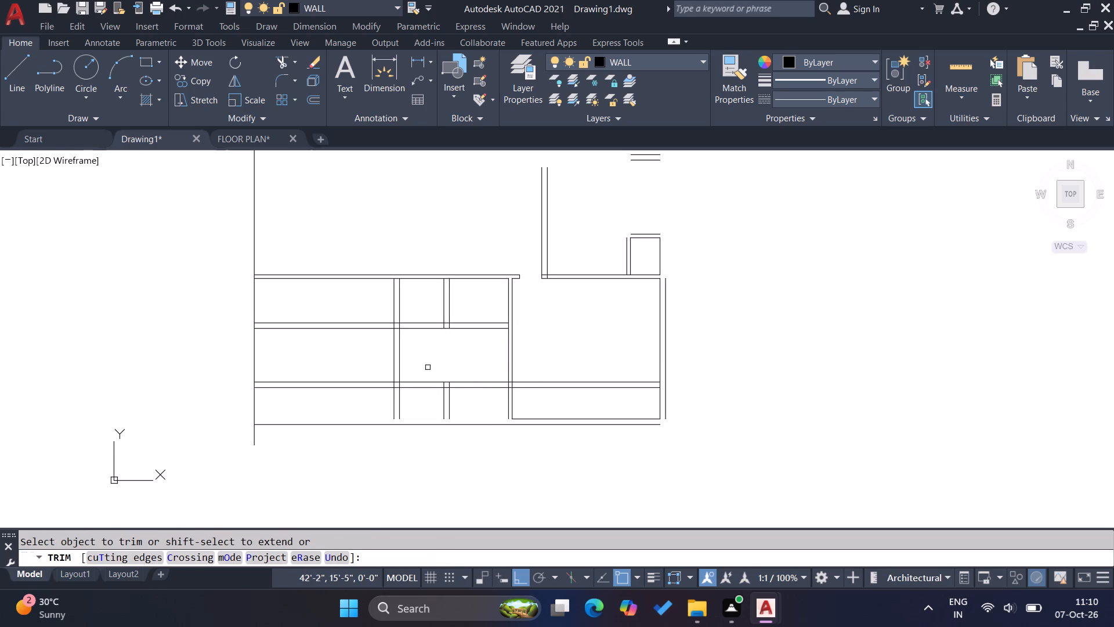
{"action": "key", "text": "Escape"}
{"action": "key", "text": "Escape"}
Extend both lines of the long interior vertical wall down to the outer line of the bottom wall.
{"action": "type", "text": "EX"}
{"action": "key", "text": "Return"}
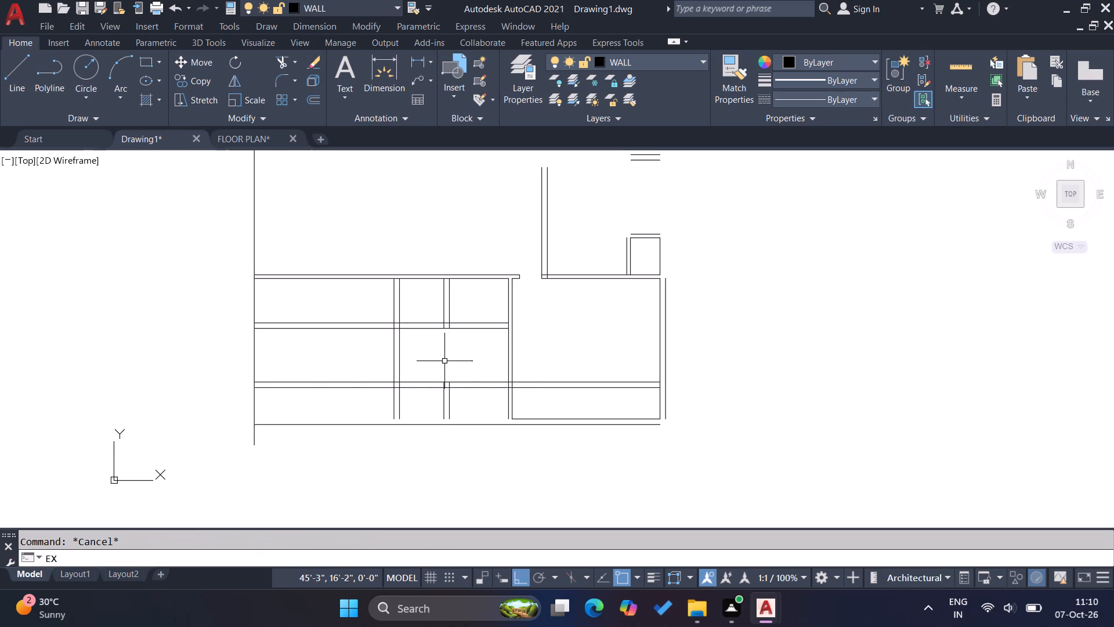
{"action": "left_click", "coordinate": [420, 402]}
{"action": "left_click", "coordinate": [371, 412]}
{"action": "key", "text": "Escape"}
{"action": "key", "text": "Escape"}
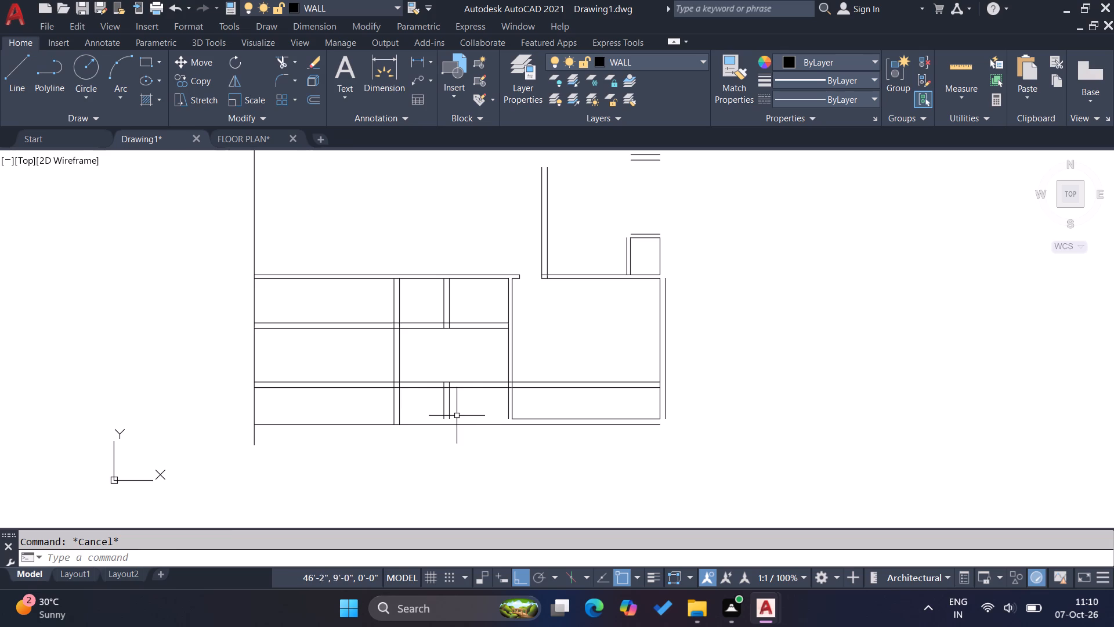
Delete the two leftover lines of the short middle vertical wall below the lower interior horizontal wall.
{"action": "left_click", "coordinate": [458, 417]}
{"action": "left_click", "coordinate": [424, 406]}
{"action": "key", "text": "Delete"}
{"action": "key", "text": "Escape"}
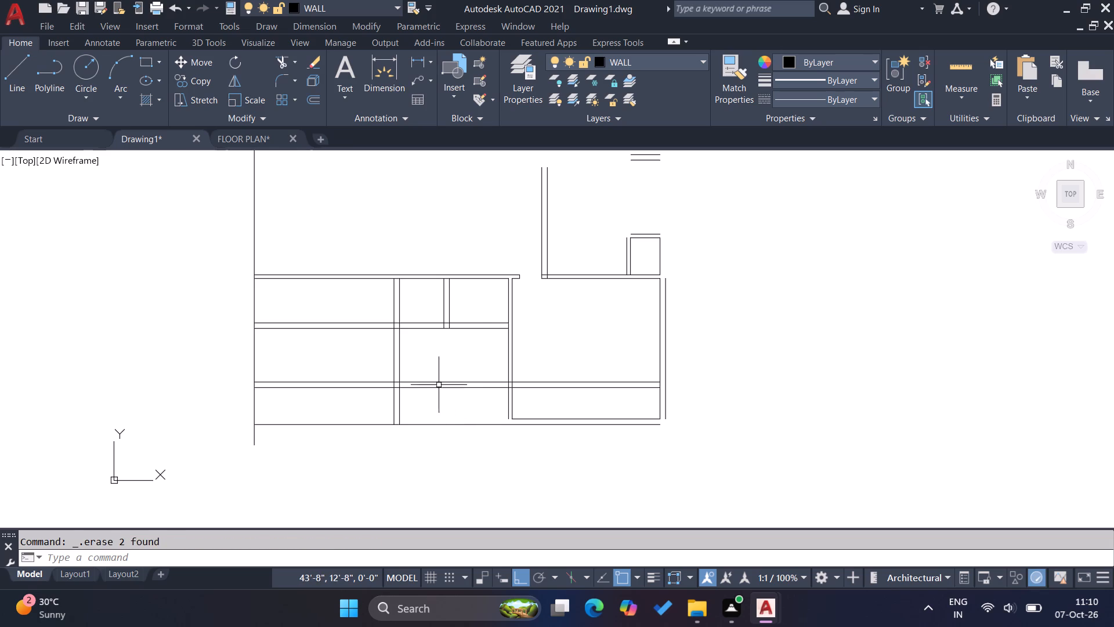
{"action": "key", "text": "Escape"}
{"action": "key", "text": "Escape"}
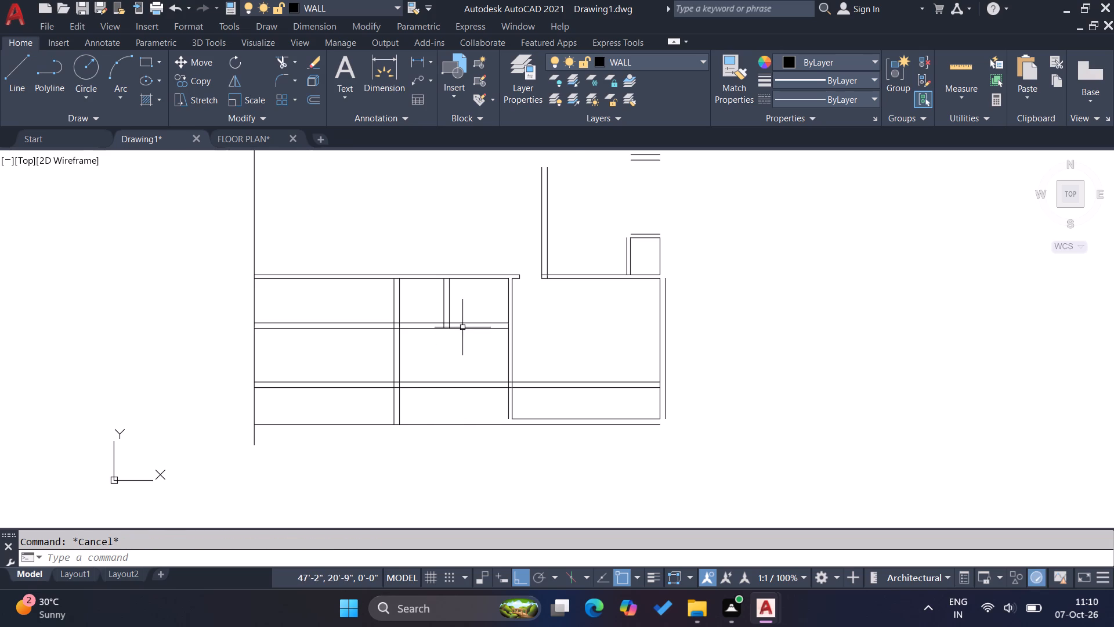
Trim the two lower interior horizontal wall lines where they cross the large right-hand room.
{"action": "scroll", "coordinate": [496, 367], "scroll_direction": "up", "scroll_amount": 1}
{"action": "scroll", "coordinate": [414, 347], "scroll_direction": "down", "scroll_amount": 2}
{"action": "scroll", "coordinate": [478, 378], "scroll_direction": "up", "scroll_amount": 2}
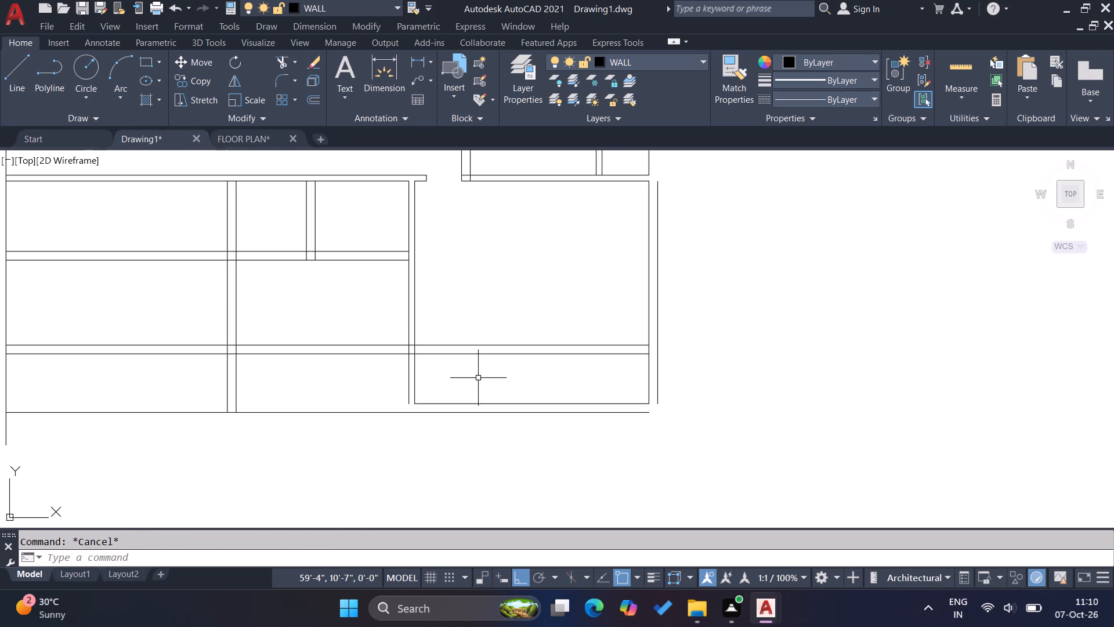
{"action": "type", "text": "TR"}
{"action": "key", "text": "Return"}
{"action": "left_click", "coordinate": [481, 376]}
{"action": "left_click", "coordinate": [462, 326]}
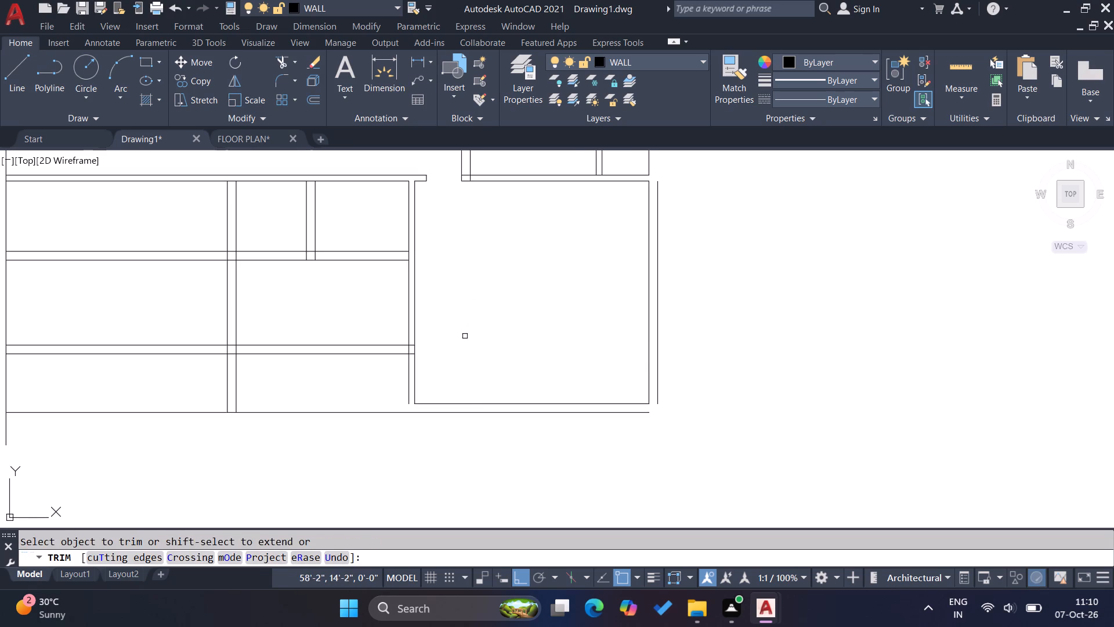
{"action": "key", "text": "Escape"}
Extend the outer line of the large room's left wall down to the bottom wall's outer line.
{"action": "type", "text": "EX"}
{"action": "key", "text": "Return"}
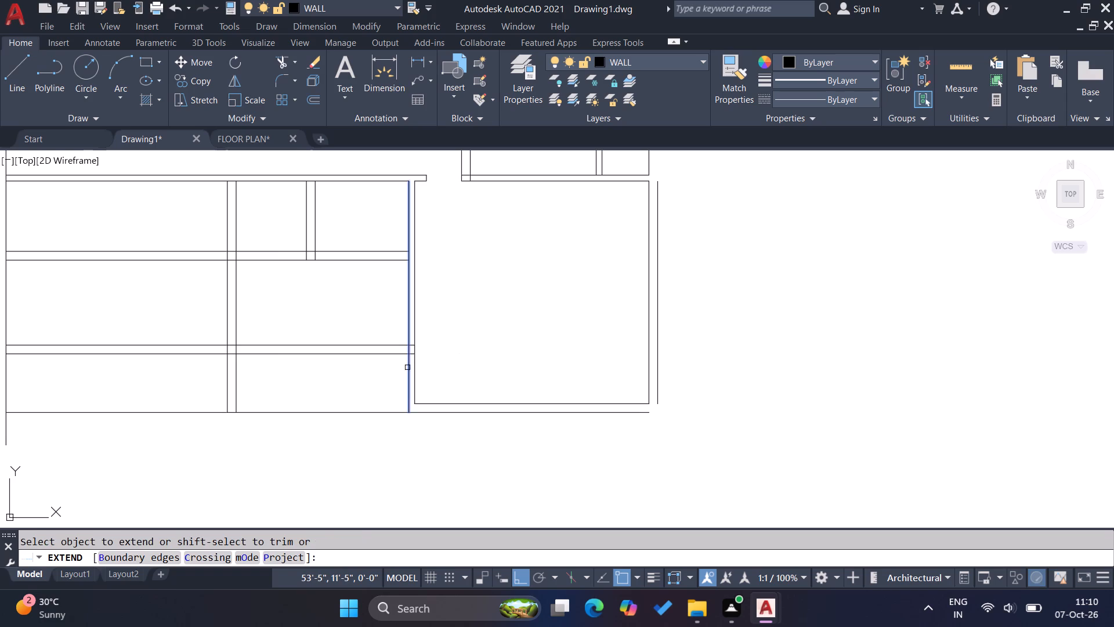
{"action": "left_click", "coordinate": [408, 367]}
{"action": "key", "text": "Escape"}
{"action": "key", "text": "Escape"}
Trim the overlapping line segments where the lower interior horizontal wall meets the large room's left wall.
{"action": "scroll", "coordinate": [411, 383], "scroll_direction": "up", "scroll_amount": 2}
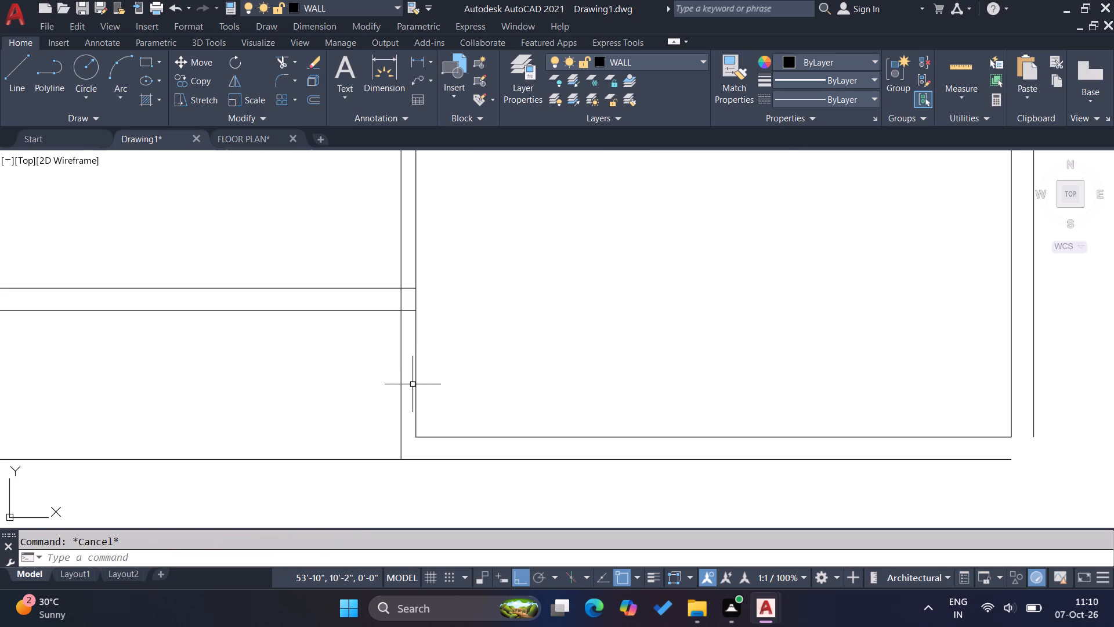
{"action": "type", "text": "TR"}
{"action": "key", "text": "Return"}
{"action": "scroll", "coordinate": [403, 302], "scroll_direction": "up", "scroll_amount": 3}
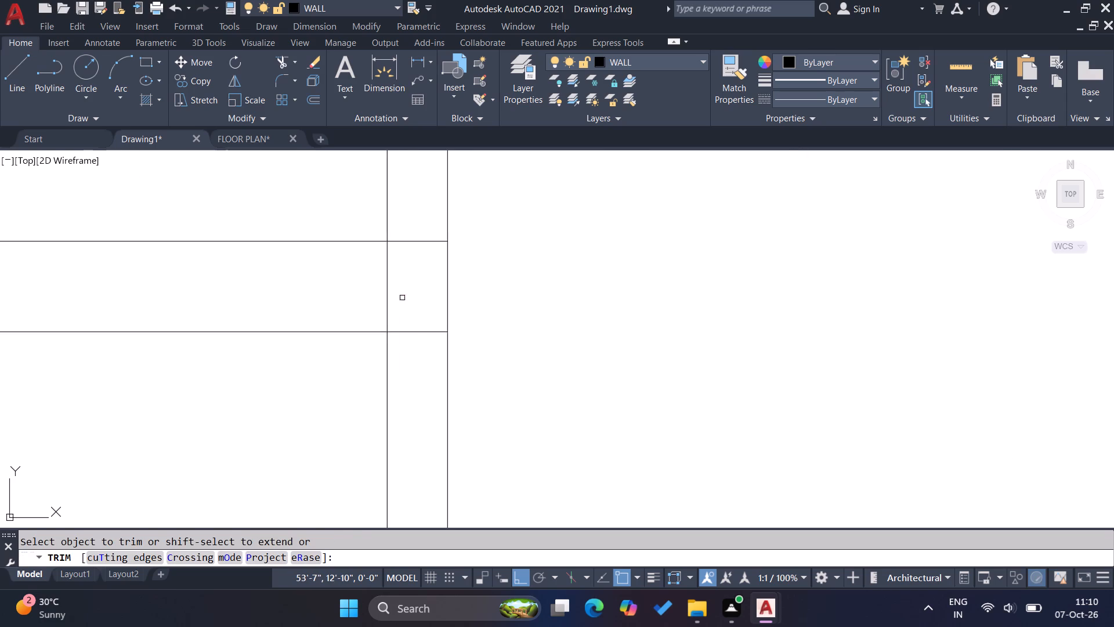
{"action": "left_click", "coordinate": [353, 303]}
{"action": "left_click", "coordinate": [405, 302]}
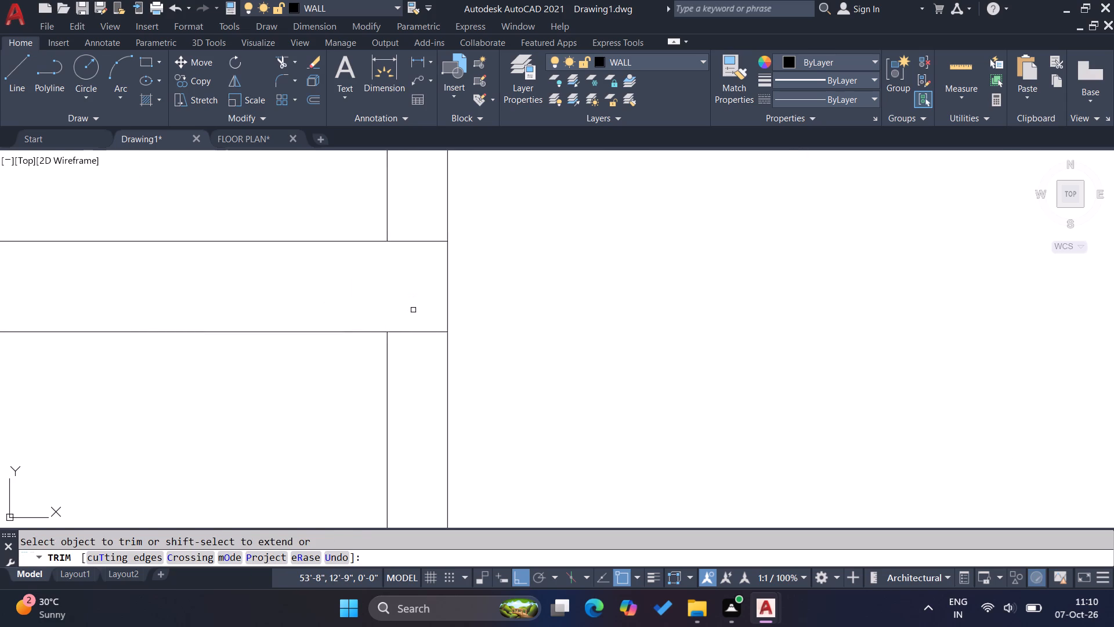
{"action": "left_click", "coordinate": [417, 311]}
{"action": "left_click", "coordinate": [411, 353]}
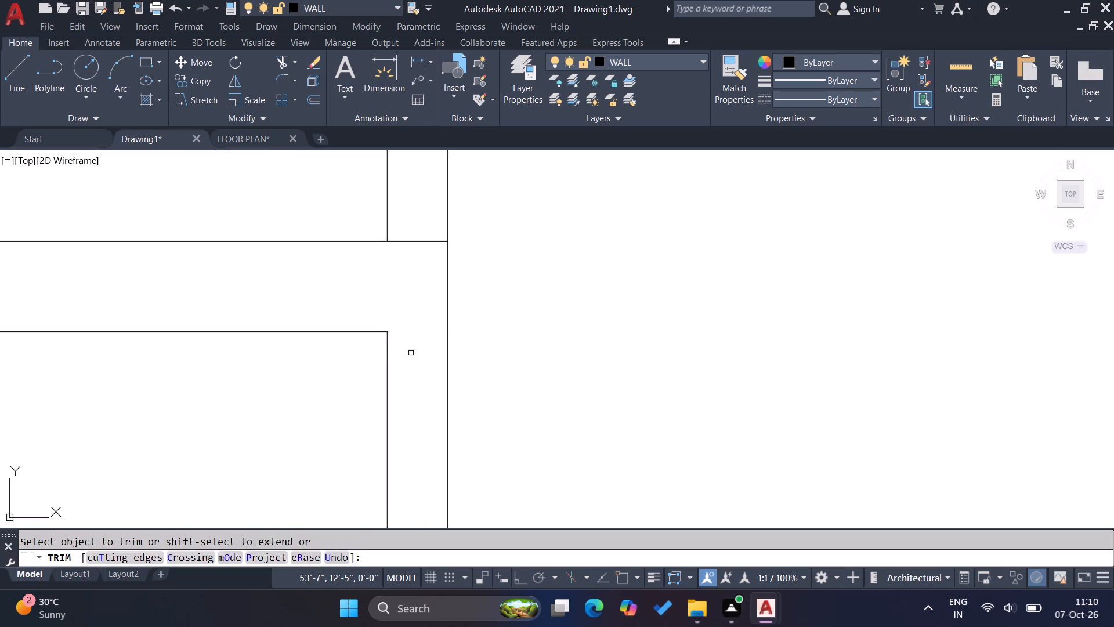
{"action": "key", "text": "Escape"}
Stretch the lower segment of the large room's left wall line 3" to the left to thicken that wall.
{"action": "scroll", "coordinate": [413, 349], "scroll_direction": "down", "scroll_amount": 4}
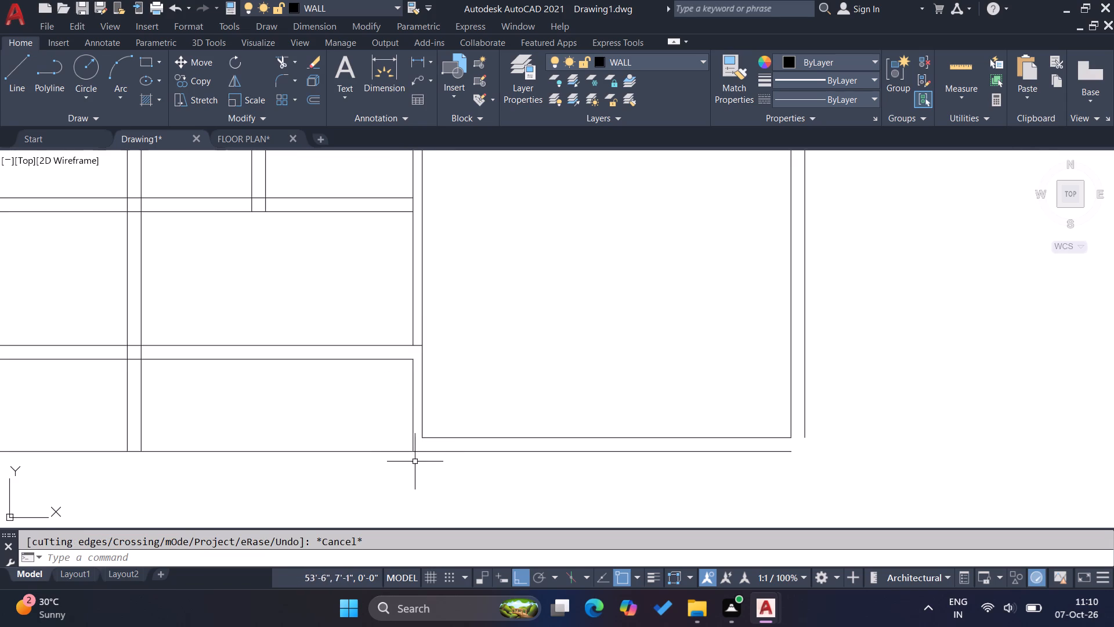
{"action": "left_click", "coordinate": [415, 462]}
{"action": "left_click", "coordinate": [388, 352]}
{"action": "key", "text": "s"}
{"action": "key", "text": "Return"}
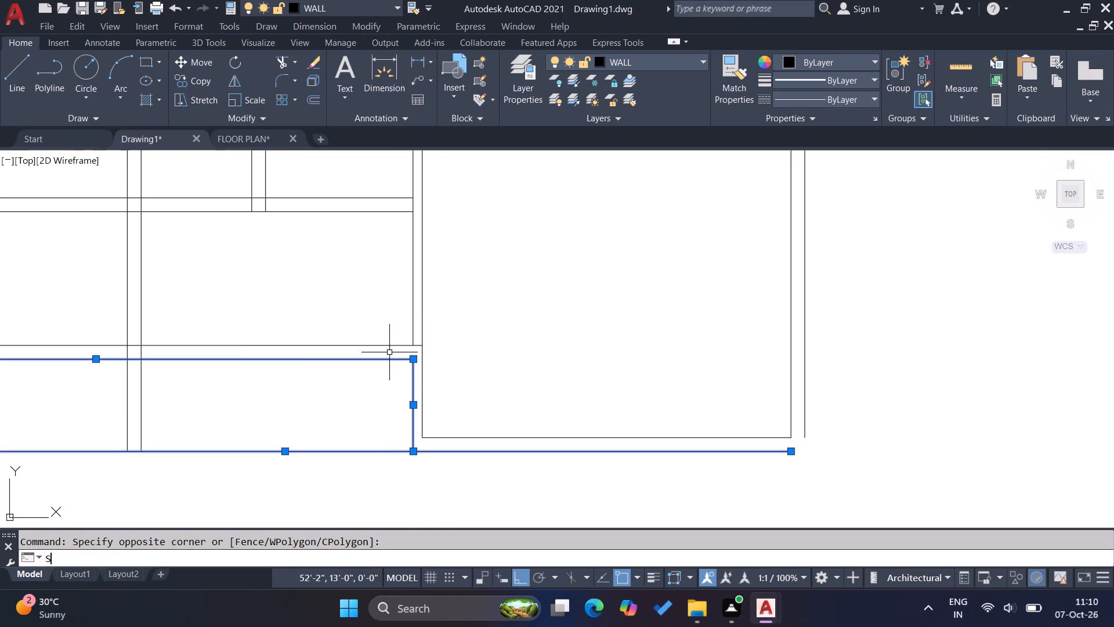
{"action": "scroll", "coordinate": [409, 396], "scroll_direction": "up", "scroll_amount": 2}
{"action": "left_click", "coordinate": [404, 394]}
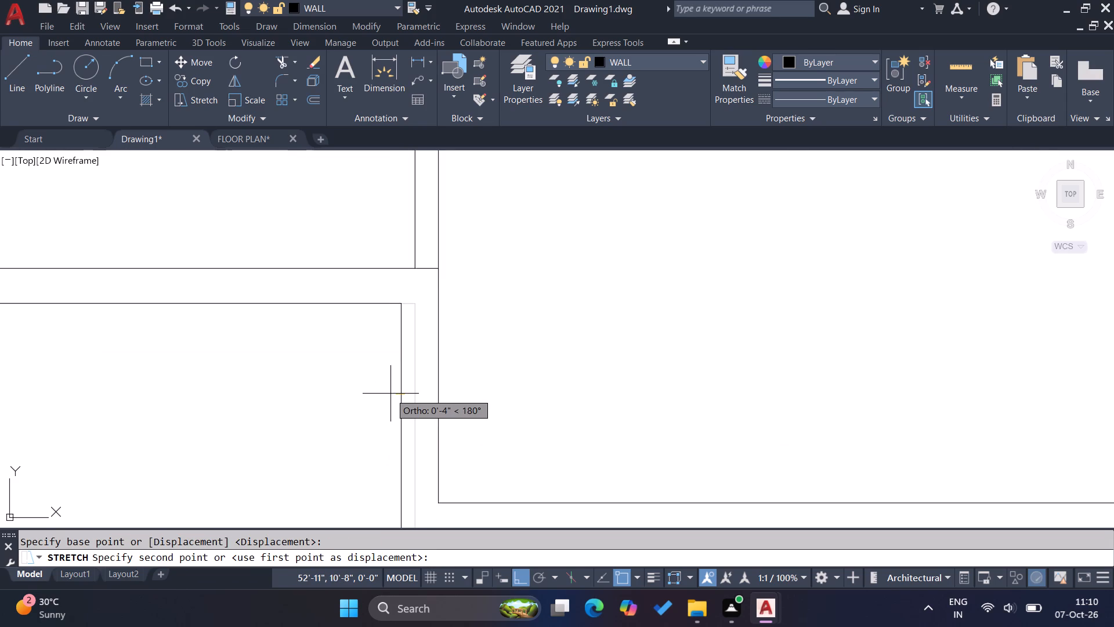
{"action": "key", "text": "3"}
{"action": "key", "text": "Return"}
{"action": "key", "text": "Escape"}
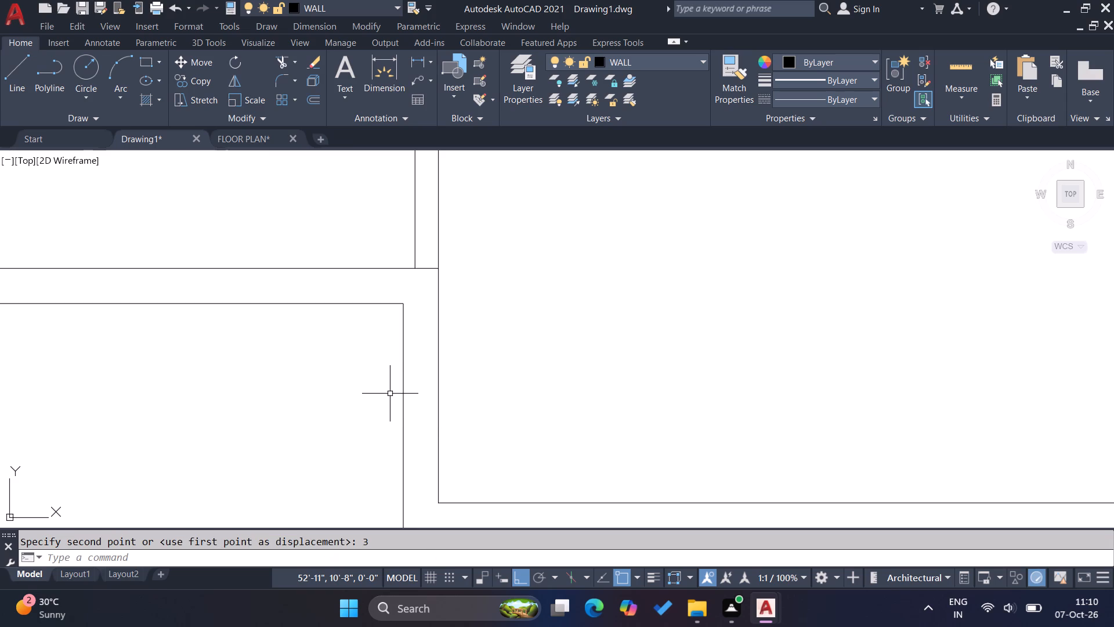
{"action": "key", "text": "Escape"}
{"action": "key", "text": "Escape"}
{"action": "key", "text": "Escape"}
{"action": "key", "text": "Escape"}
Fillet the outer lines of the right and bottom walls into a closed corner at the large room's lower right.
{"action": "scroll", "coordinate": [359, 212], "scroll_direction": "down", "scroll_amount": 4}
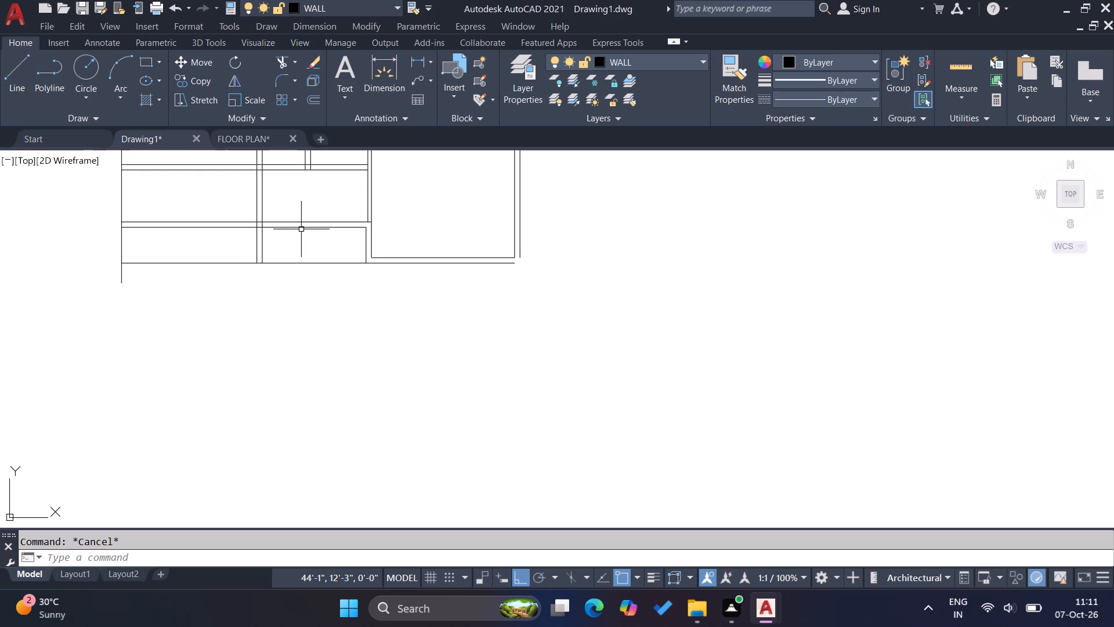
{"action": "key", "text": "Escape"}
{"action": "key", "text": "Escape"}
{"action": "key", "text": "Escape"}
{"action": "scroll", "coordinate": [453, 225], "scroll_direction": "down", "scroll_amount": 4}
{"action": "scroll", "coordinate": [421, 221], "scroll_direction": "up", "scroll_amount": 4}
{"action": "scroll", "coordinate": [475, 243], "scroll_direction": "up", "scroll_amount": 3}
{"action": "scroll", "coordinate": [476, 244], "scroll_direction": "down", "scroll_amount": 2}
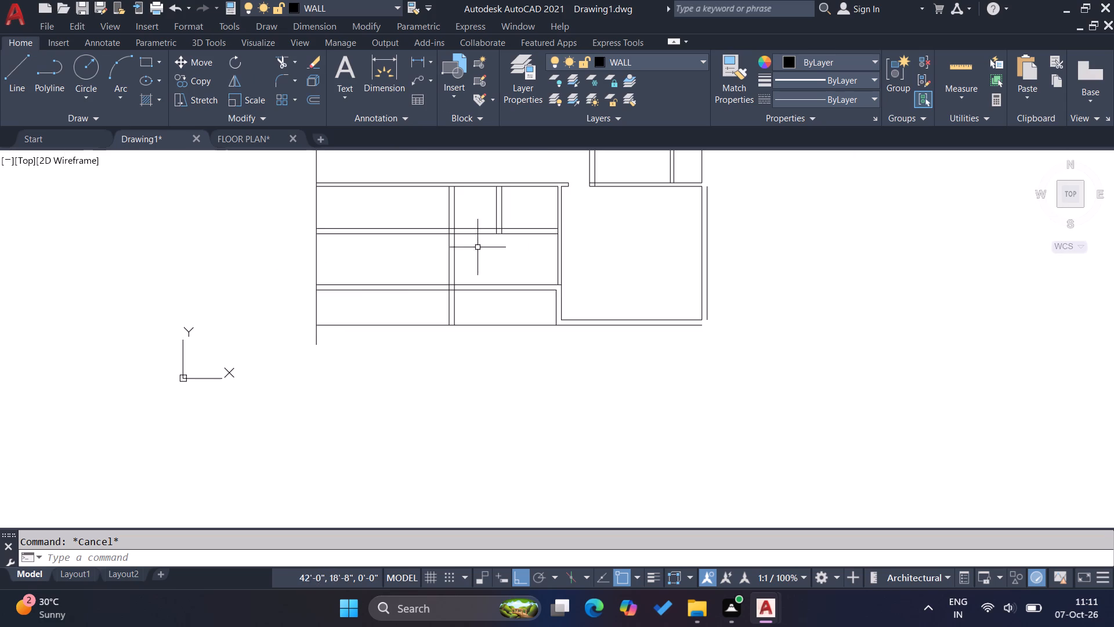
{"action": "scroll", "coordinate": [761, 362], "scroll_direction": "up", "scroll_amount": 3}
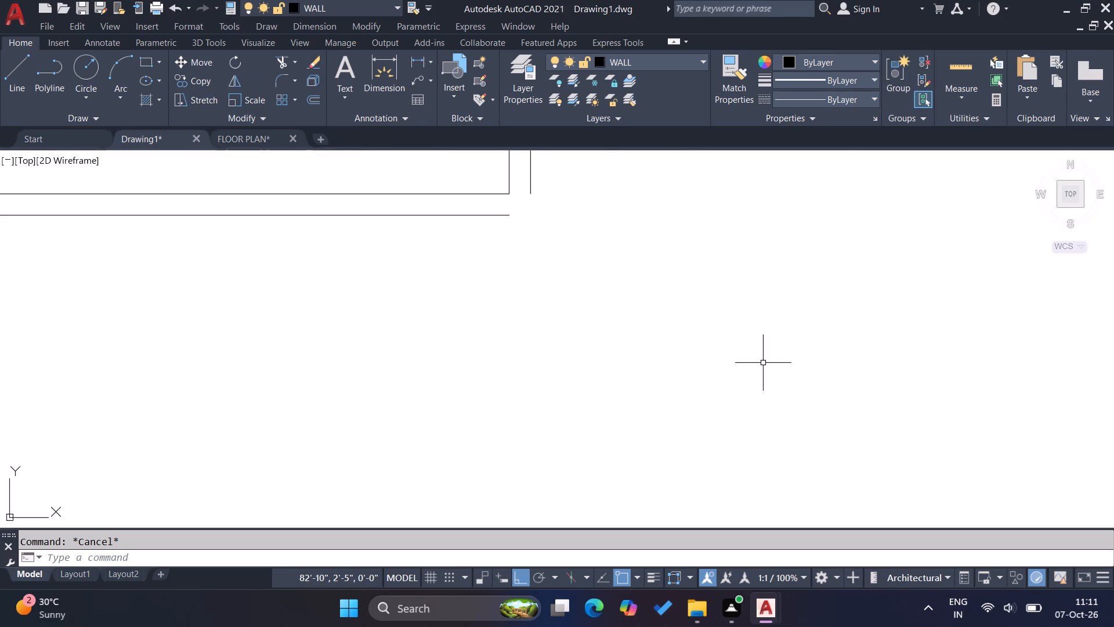
{"action": "scroll", "coordinate": [722, 357], "scroll_direction": "down", "scroll_amount": 2}
{"action": "key", "text": "f"}
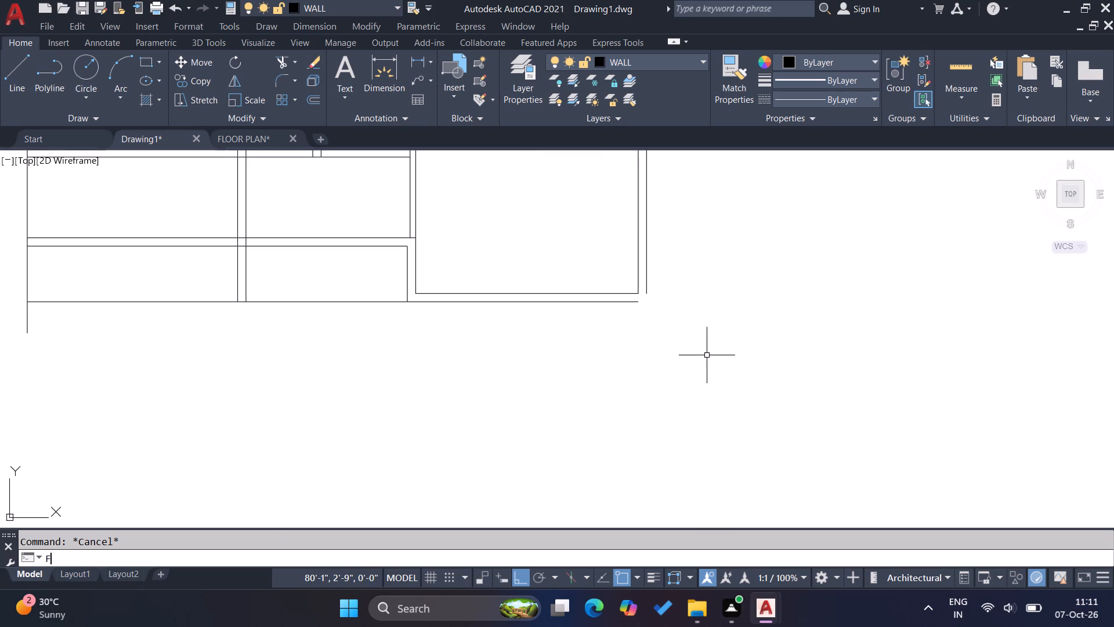
{"action": "key", "text": "Return"}
{"action": "left_click", "coordinate": [647, 283]}
{"action": "left_click", "coordinate": [638, 302]}
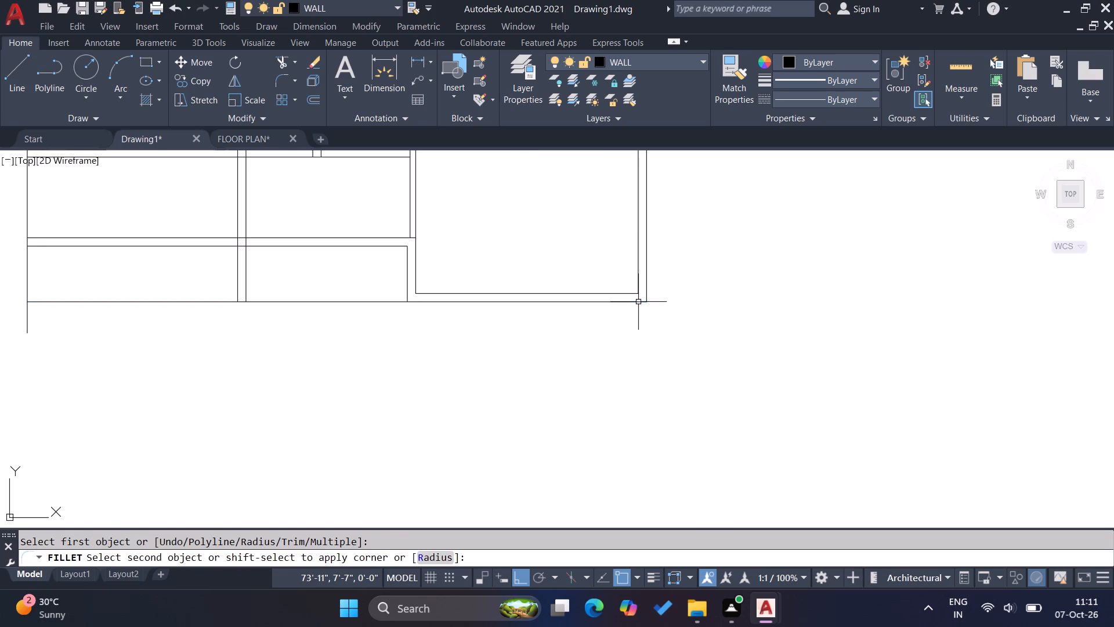
{"action": "key", "text": "Escape"}
{"action": "key", "text": "Escape"}
{"action": "key", "text": "Escape"}
{"action": "key", "text": "Escape"}
{"action": "key", "text": "Escape"}
{"action": "key", "text": "Escape"}
{"action": "key", "text": "Escape"}
{"action": "key", "text": "Escape"}
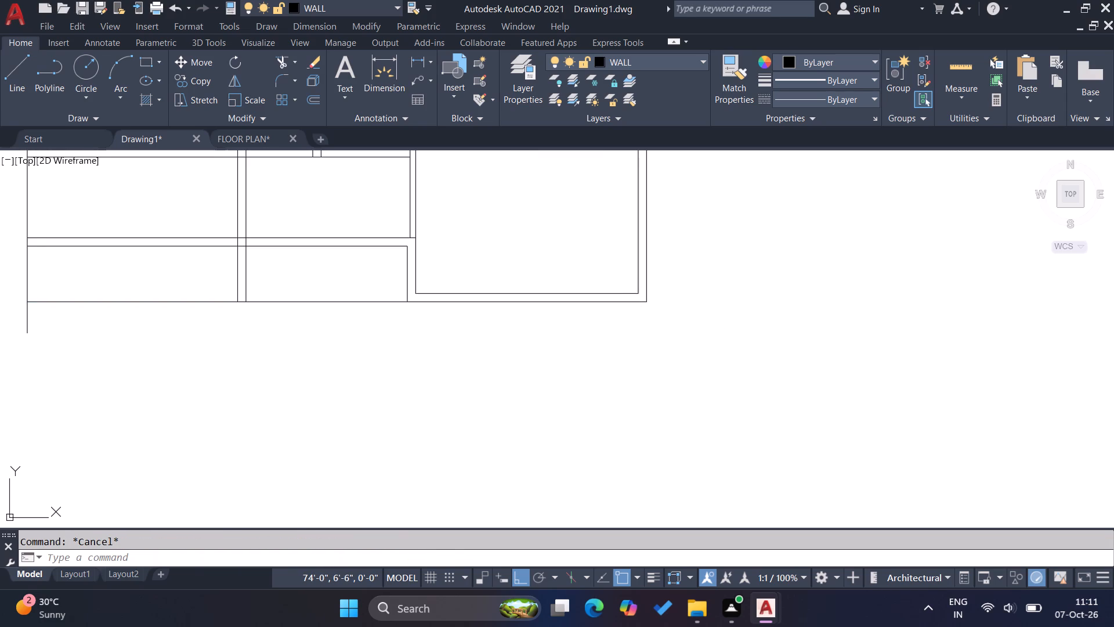
{"action": "key", "text": "Escape"}
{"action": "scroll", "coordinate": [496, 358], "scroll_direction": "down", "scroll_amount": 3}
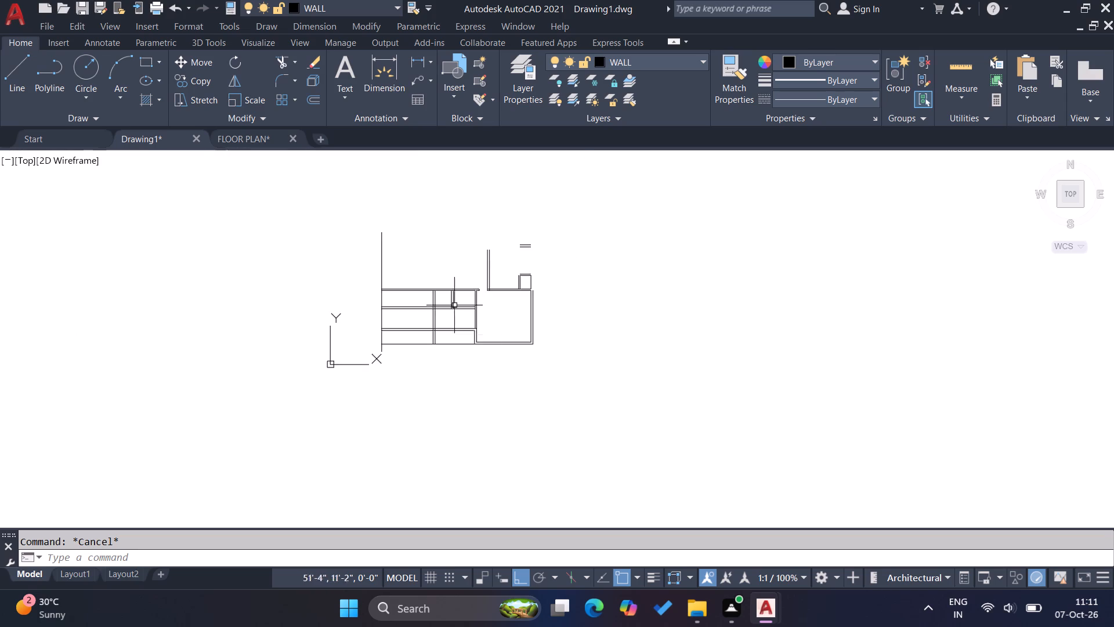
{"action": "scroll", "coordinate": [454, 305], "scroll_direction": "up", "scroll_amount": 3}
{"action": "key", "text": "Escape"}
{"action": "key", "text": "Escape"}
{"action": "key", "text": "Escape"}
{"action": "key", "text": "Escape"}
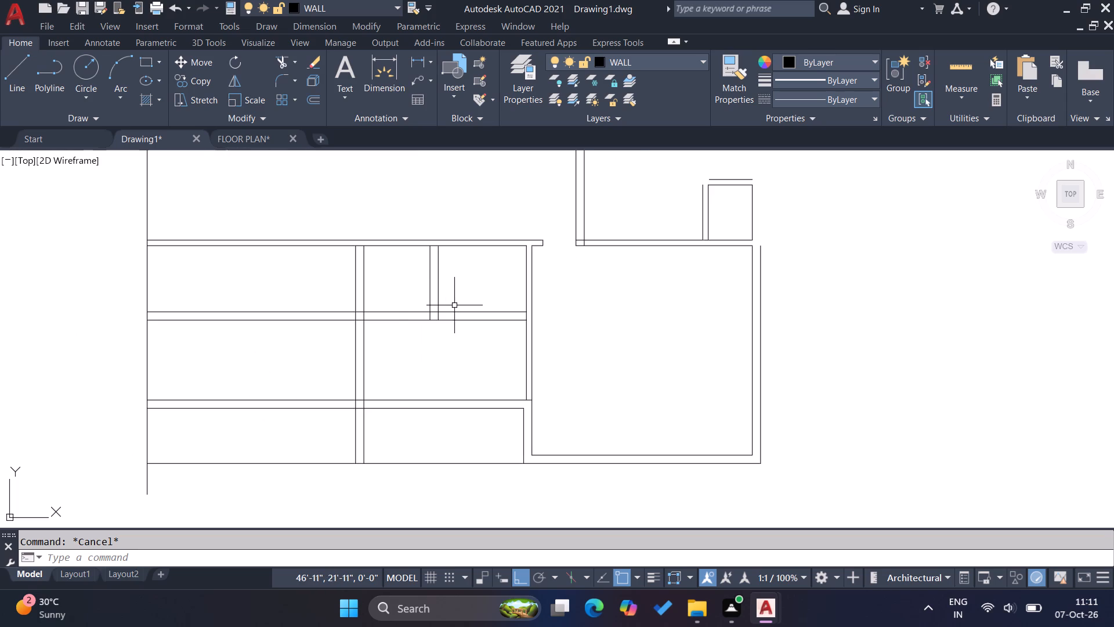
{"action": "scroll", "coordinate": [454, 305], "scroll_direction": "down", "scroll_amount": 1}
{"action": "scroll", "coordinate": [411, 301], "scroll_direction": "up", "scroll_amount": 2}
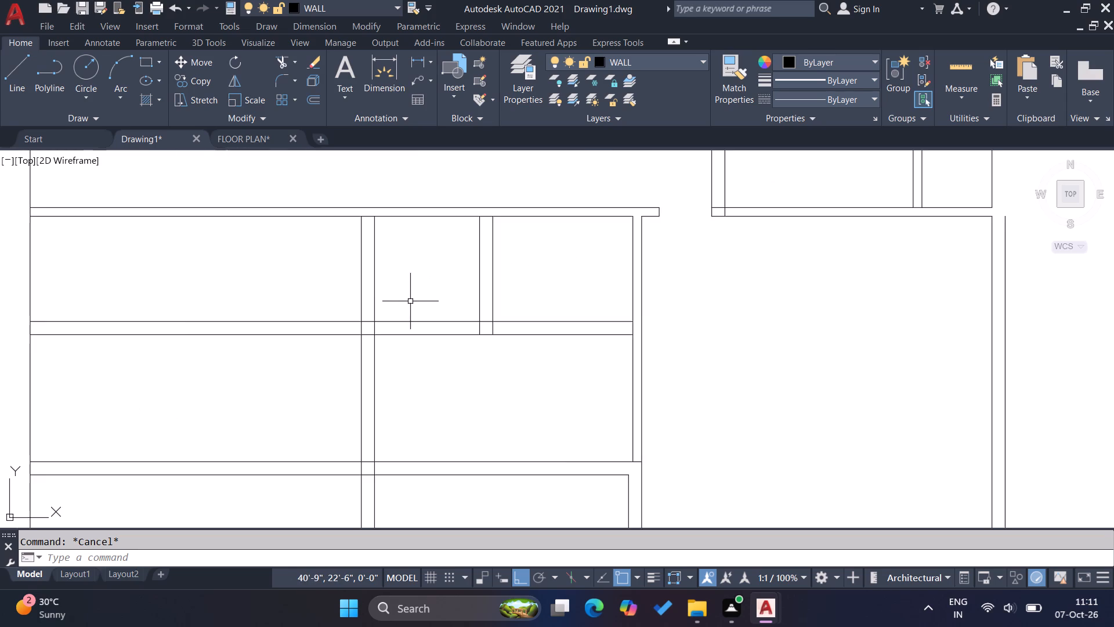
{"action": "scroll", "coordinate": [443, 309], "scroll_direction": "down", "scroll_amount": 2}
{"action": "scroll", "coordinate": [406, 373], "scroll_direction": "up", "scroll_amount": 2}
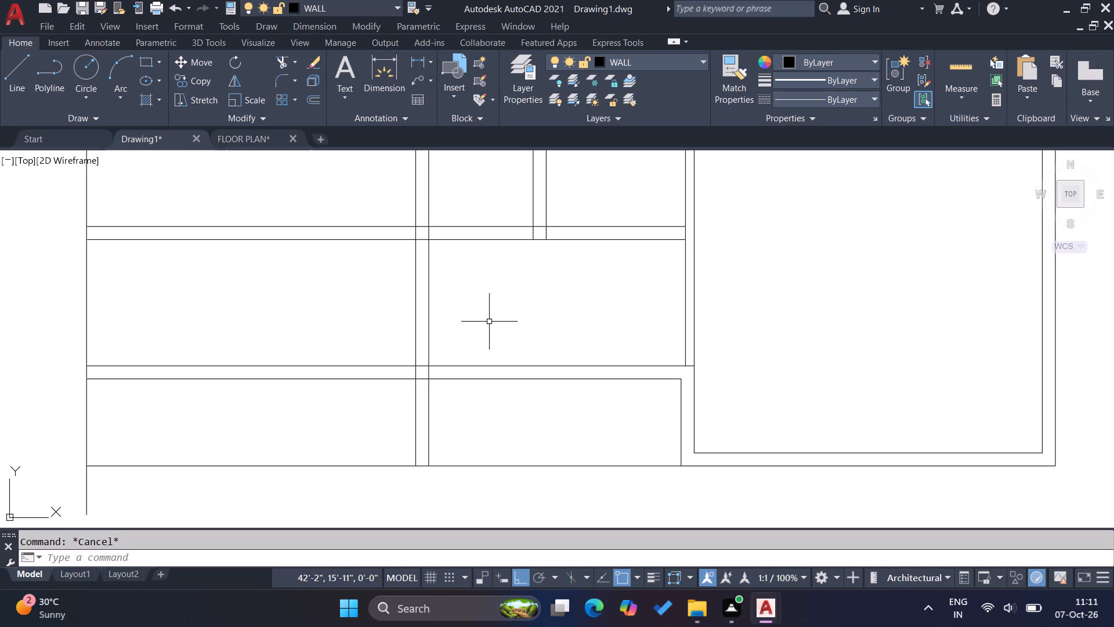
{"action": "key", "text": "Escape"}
Measure the horizontal distance from the far-left vertical wall line to the first interior vertical wall in the lower rooms.
{"action": "scroll", "coordinate": [498, 325], "scroll_direction": "down", "scroll_amount": 1}
{"action": "key", "text": "Escape"}
{"action": "scroll", "coordinate": [465, 355], "scroll_direction": "down", "scroll_amount": 2}
{"action": "scroll", "coordinate": [433, 365], "scroll_direction": "up", "scroll_amount": 1}
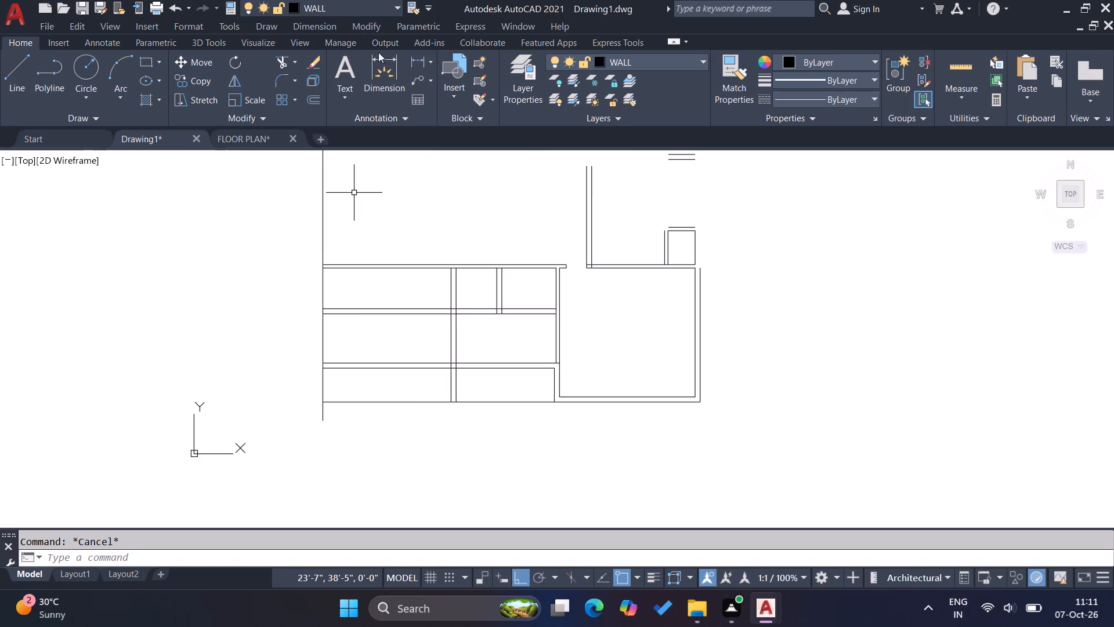
{"action": "left_click", "coordinate": [418, 60]}
{"action": "scroll", "coordinate": [379, 354], "scroll_direction": "up", "scroll_amount": 3}
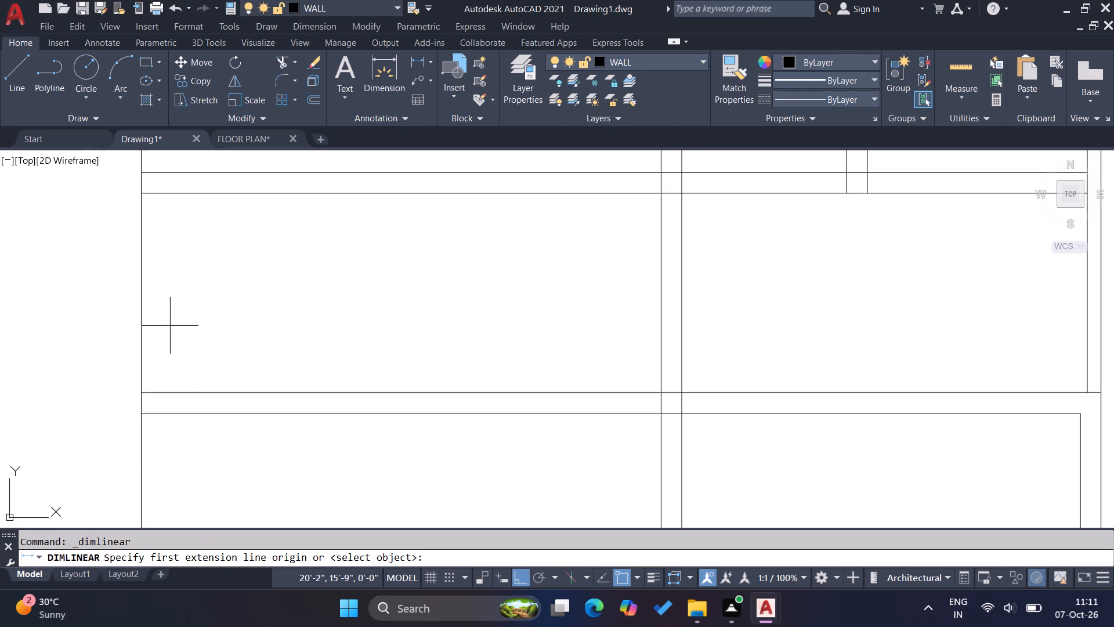
{"action": "left_click", "coordinate": [146, 322]}
{"action": "left_click", "coordinate": [662, 322]}
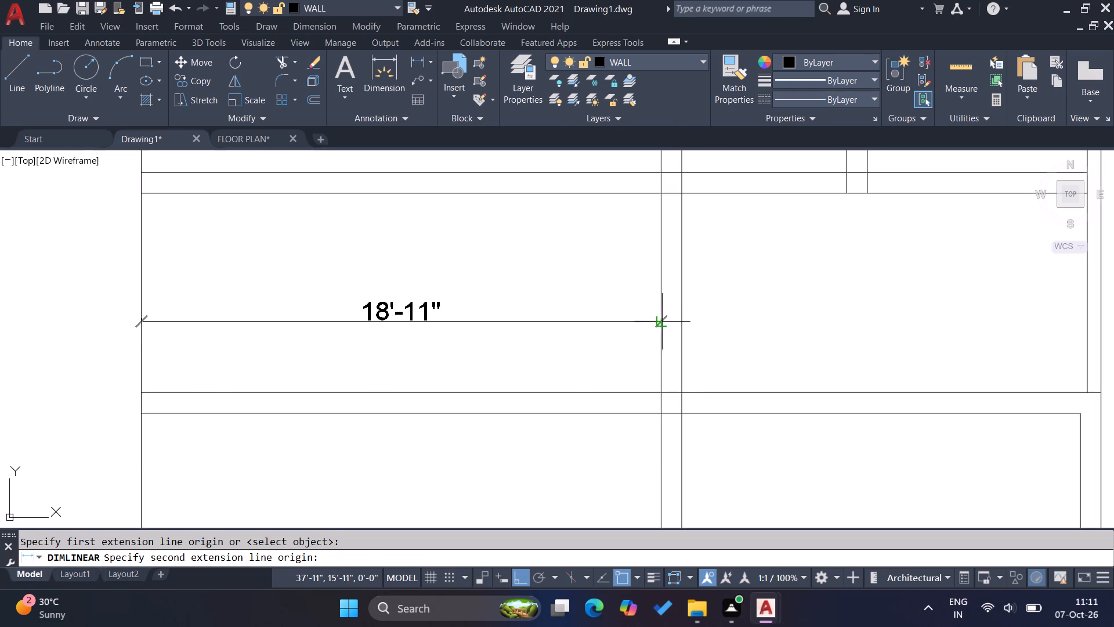
{"action": "key", "text": "Escape"}
{"action": "key", "text": "Escape"}
Move the far-left vertical wall line 5' to the right.
{"action": "scroll", "coordinate": [608, 318], "scroll_direction": "down", "scroll_amount": 2}
{"action": "left_click_drag", "start_coordinate": [473, 338], "coordinate": [468, 336]}
{"action": "left_click", "coordinate": [403, 312]}
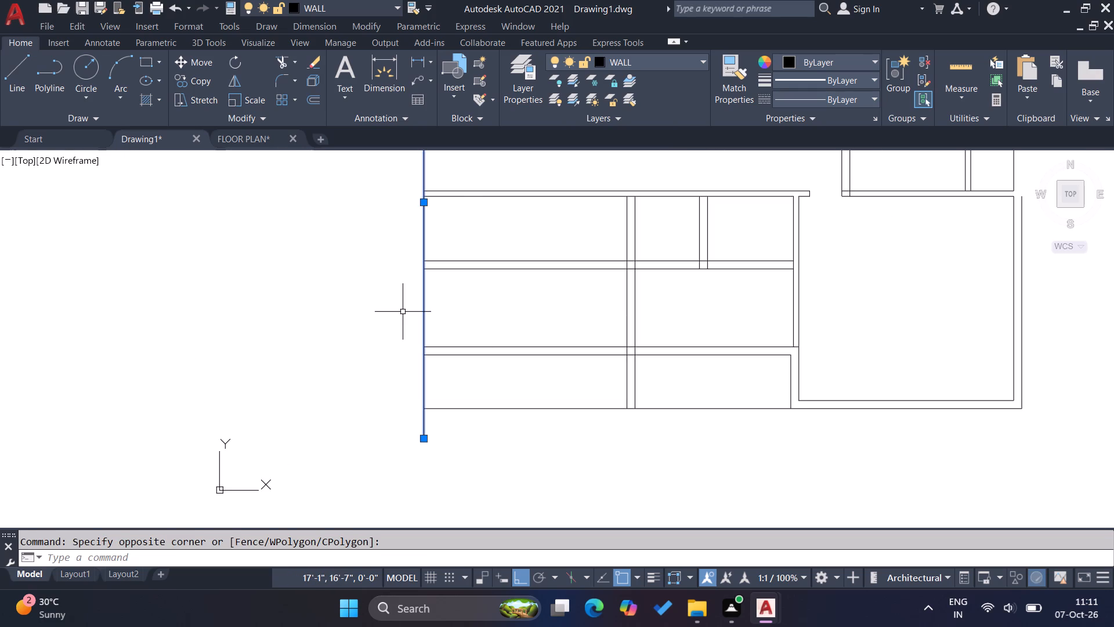
{"action": "key", "text": "m"}
{"action": "key", "text": "Return"}
{"action": "left_click", "coordinate": [449, 307]}
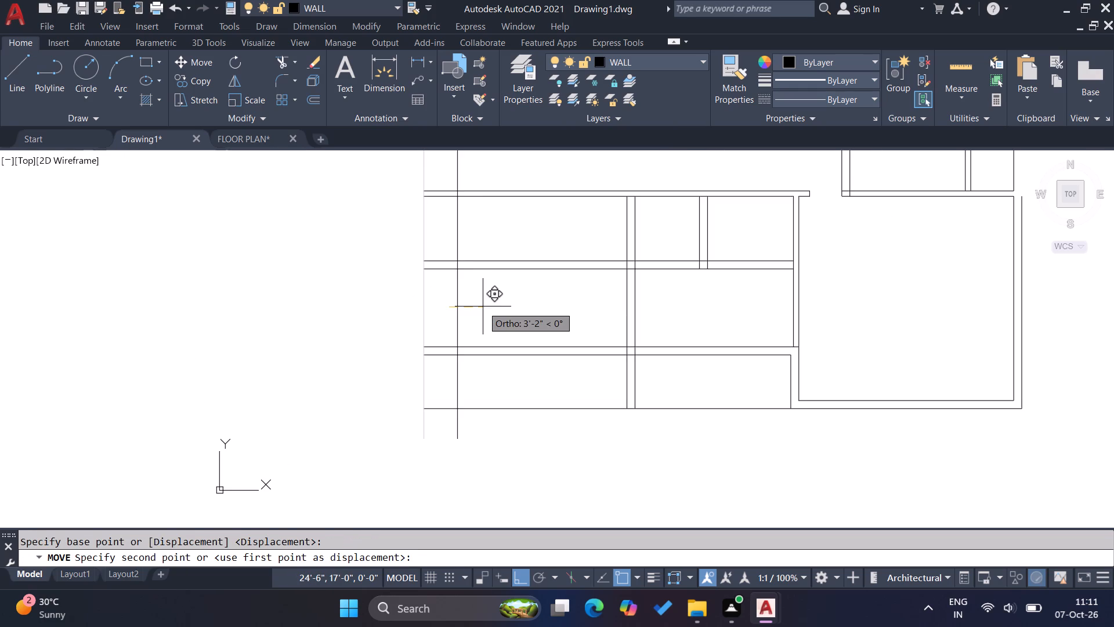
{"action": "type", "text": "5'"}
{"action": "key", "text": "Return"}
{"action": "key", "text": "Escape"}
{"action": "key", "text": "Escape"}
{"action": "key", "text": "Escape"}
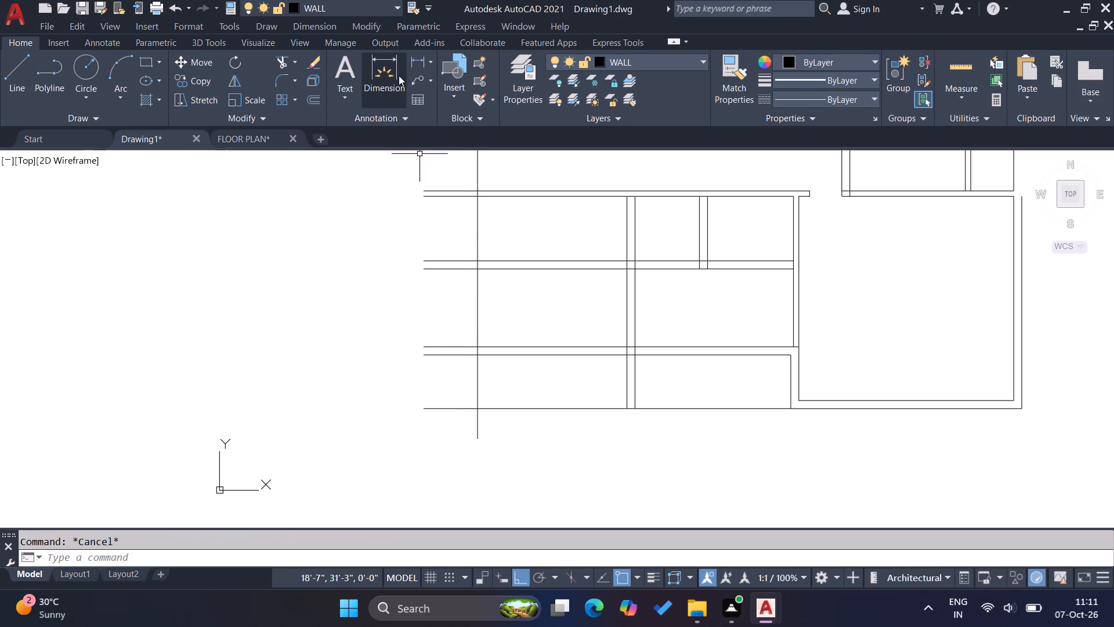
Measure the distance from the moved left wall line to the first interior vertical wall.
{"action": "left_click", "coordinate": [417, 65]}
{"action": "left_click", "coordinate": [480, 319]}
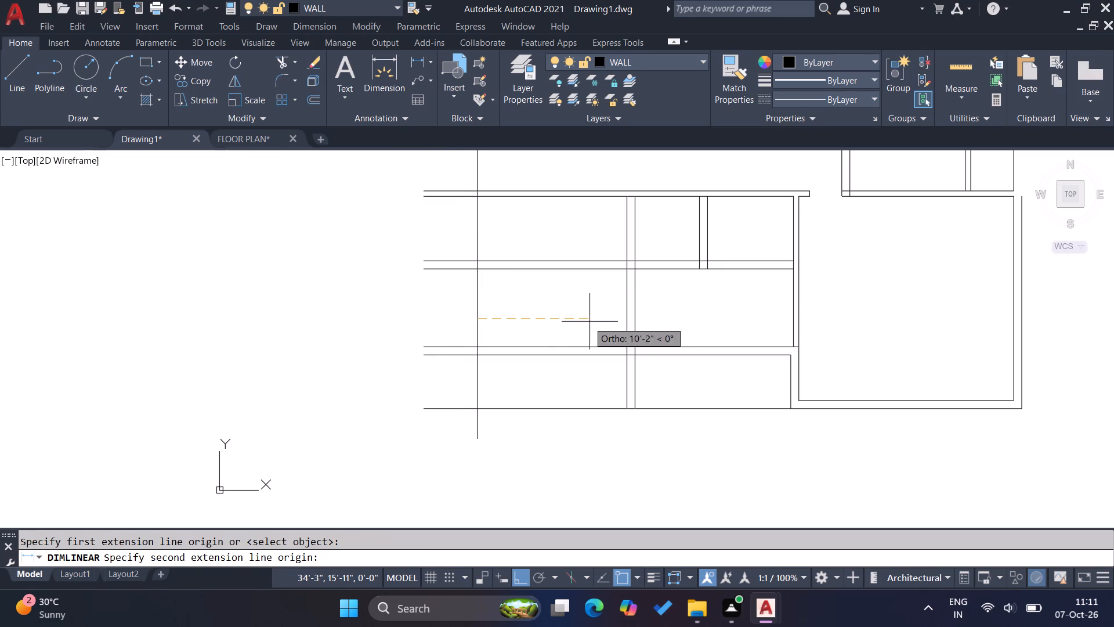
{"action": "left_click", "coordinate": [628, 320]}
{"action": "key", "text": "Escape"}
{"action": "key", "text": "Escape"}
{"action": "key", "text": "Escape"}
Move the left vertical wall line 1'1" back to the left.
{"action": "left_click_drag", "start_coordinate": [505, 307], "coordinate": [503, 307]}
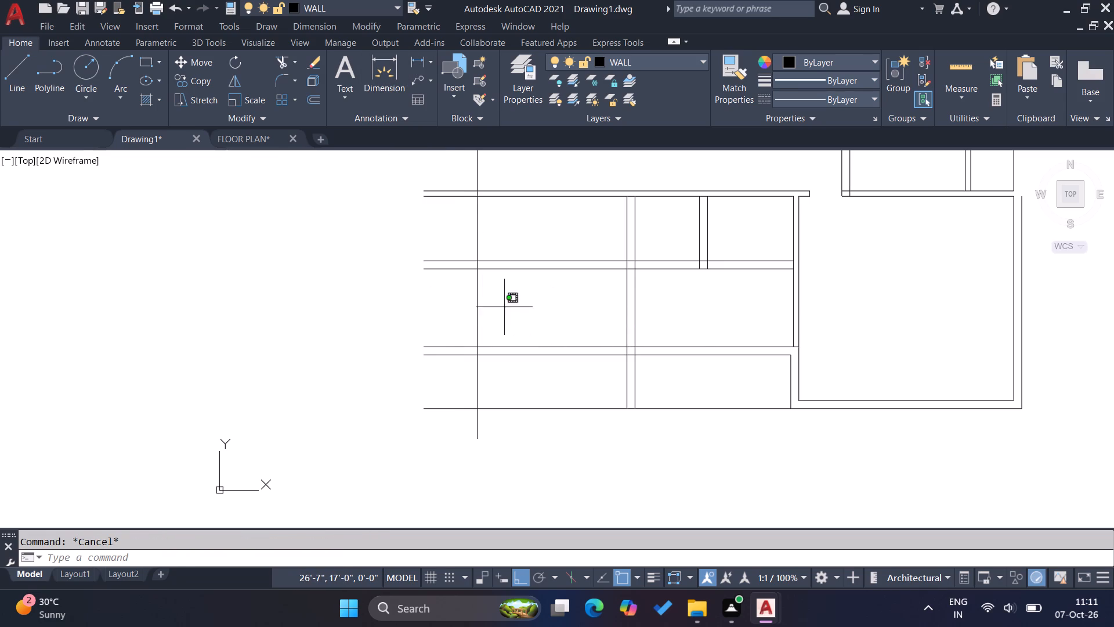
{"action": "left_click_drag", "start_coordinate": [503, 307], "coordinate": [500, 306]}
{"action": "left_click", "coordinate": [449, 300]}
{"action": "key", "text": "m"}
{"action": "key", "text": "Return"}
{"action": "left_click", "coordinate": [457, 321]}
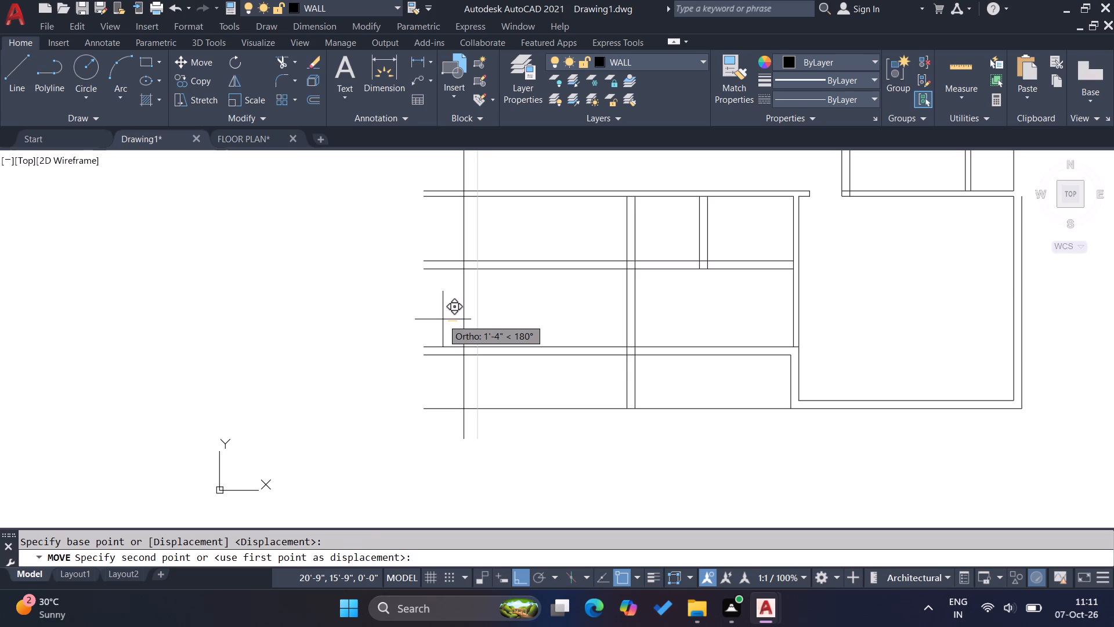
{"action": "type", "text": "1'1"}
{"action": "key", "text": "Return"}
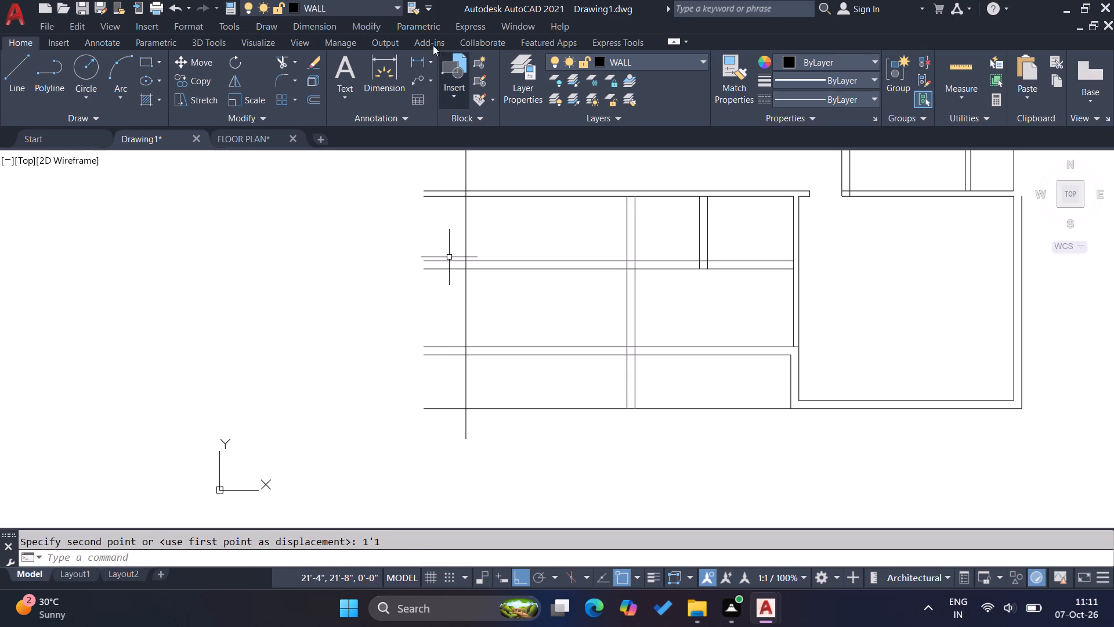
Measure the lower-left room's width from the left wall line to the interior vertical wall.
{"action": "left_click", "coordinate": [421, 63]}
{"action": "left_click", "coordinate": [463, 307]}
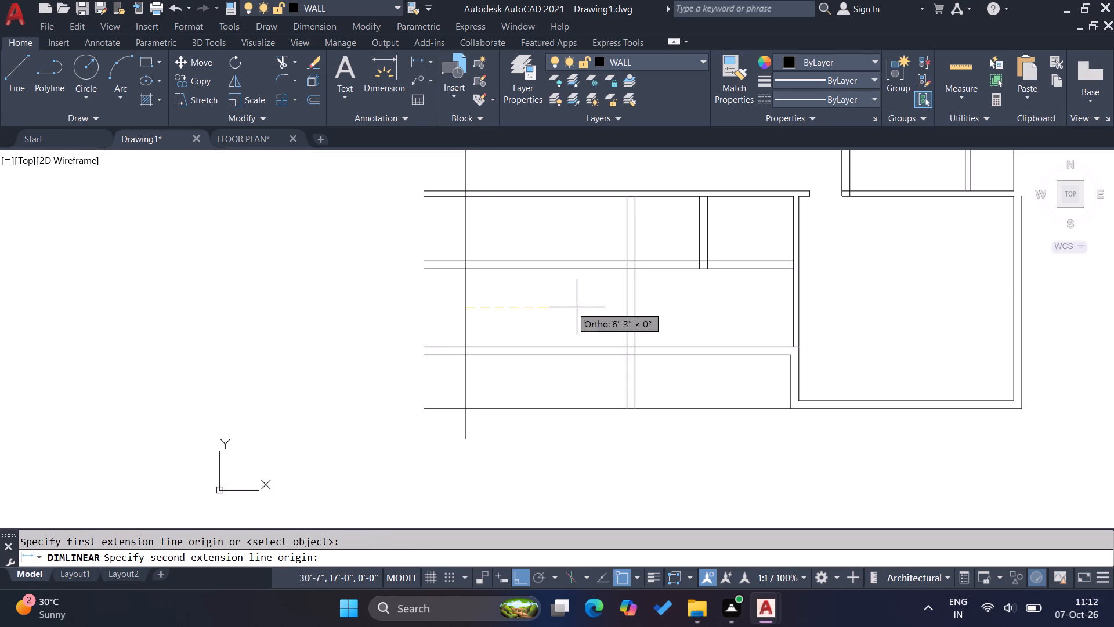
{"action": "left_click", "coordinate": [628, 305]}
{"action": "key", "text": "Escape"}
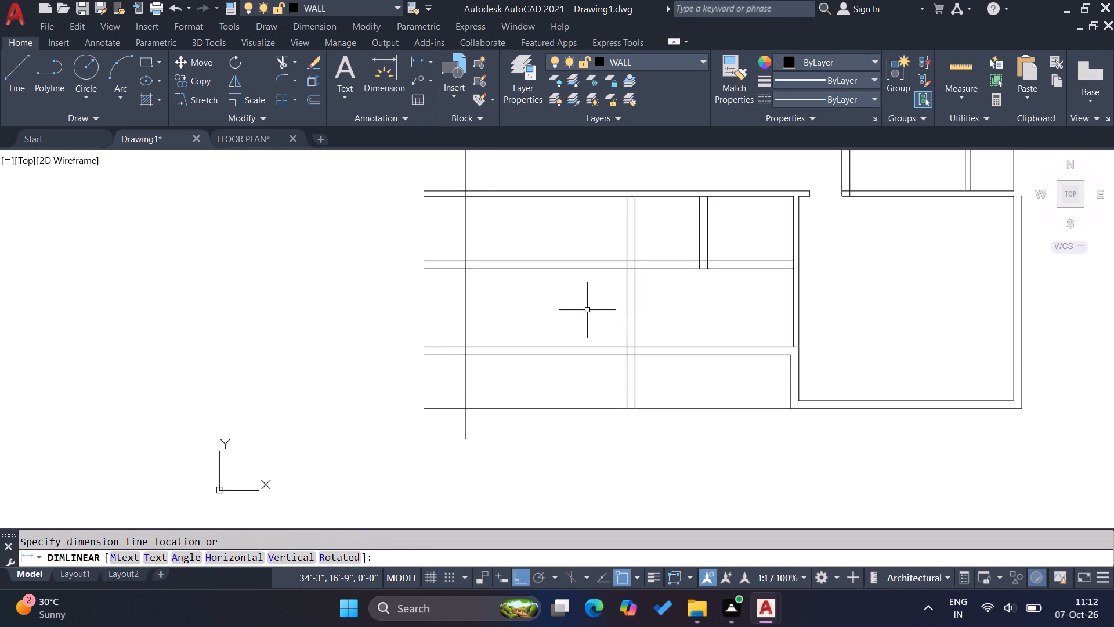
{"action": "key", "text": "Escape"}
{"action": "key", "text": "Escape"}
{"action": "key", "text": "Escape"}
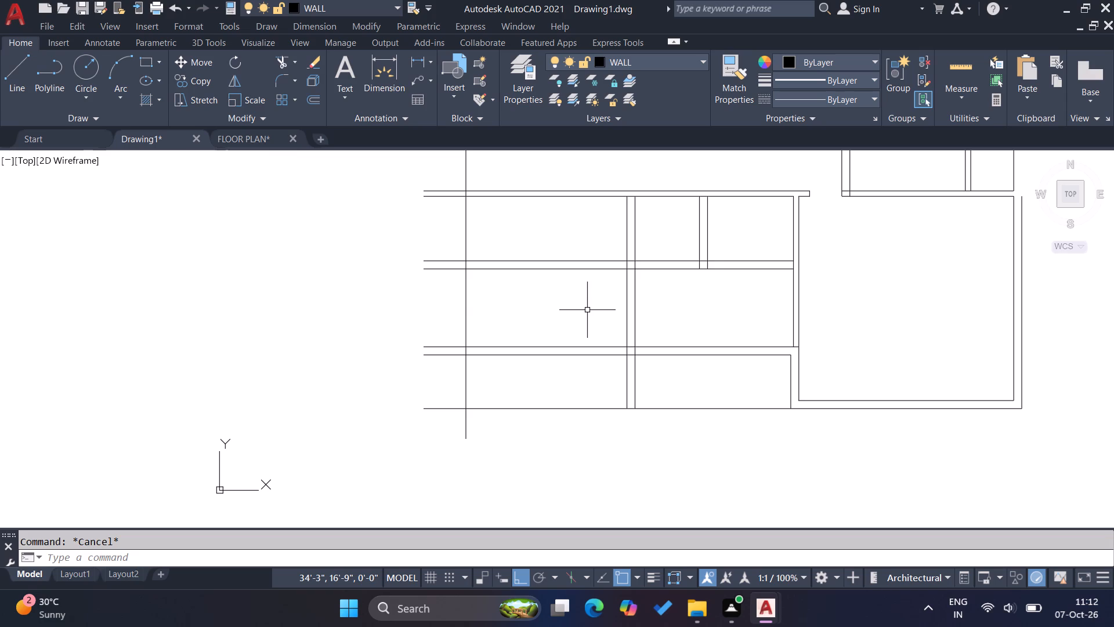
Measure the lower-left room's height from the upper horizontal wall down to the lower interior horizontal wall.
{"action": "left_click", "coordinate": [414, 60]}
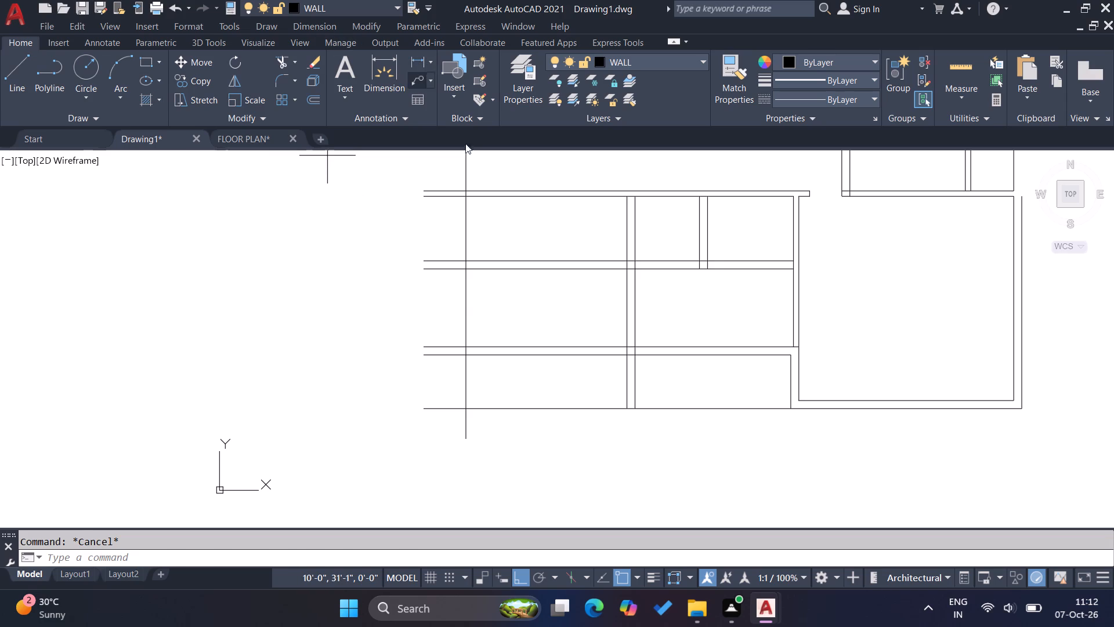
{"action": "left_click", "coordinate": [545, 197]}
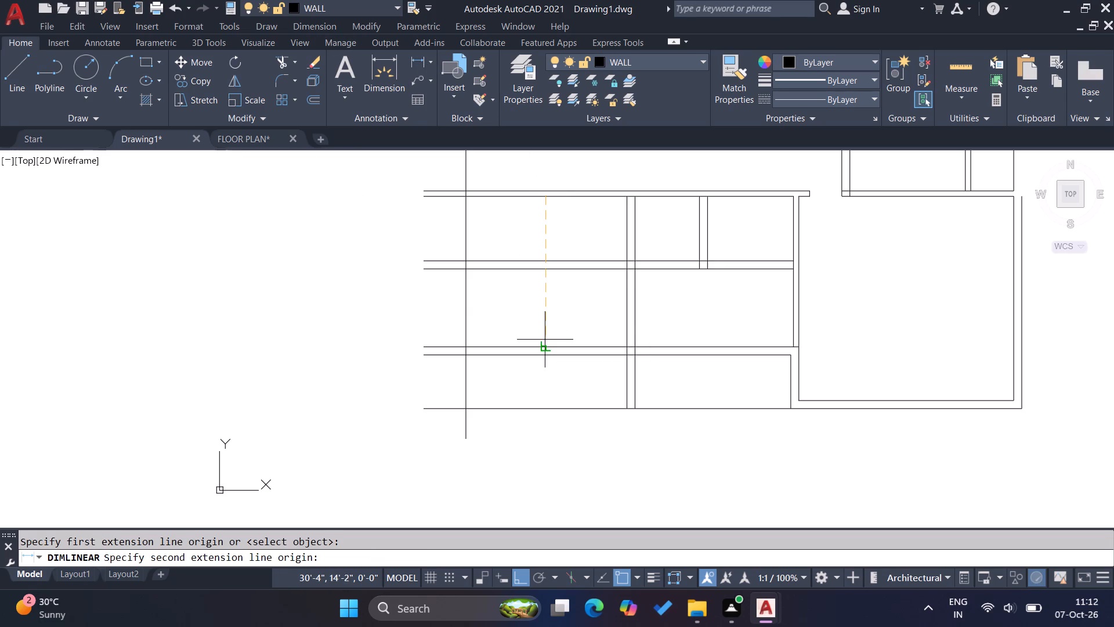
{"action": "left_click", "coordinate": [545, 341]}
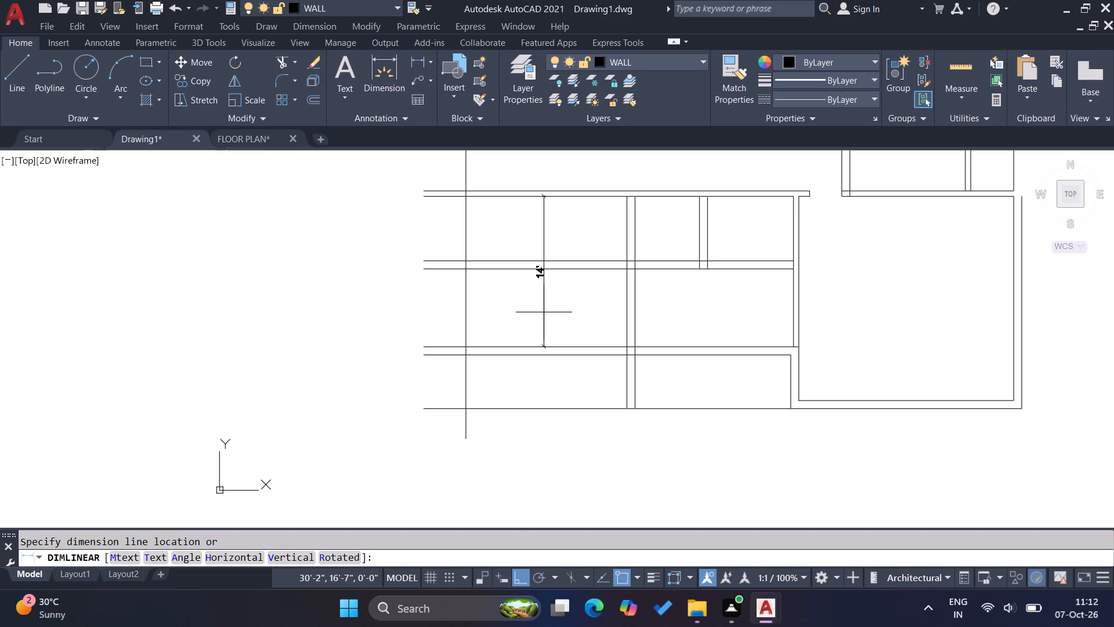
{"action": "key", "text": "Escape"}
{"action": "key", "text": "Escape"}
{"action": "key", "text": "Escape"}
{"action": "key", "text": "Escape"}
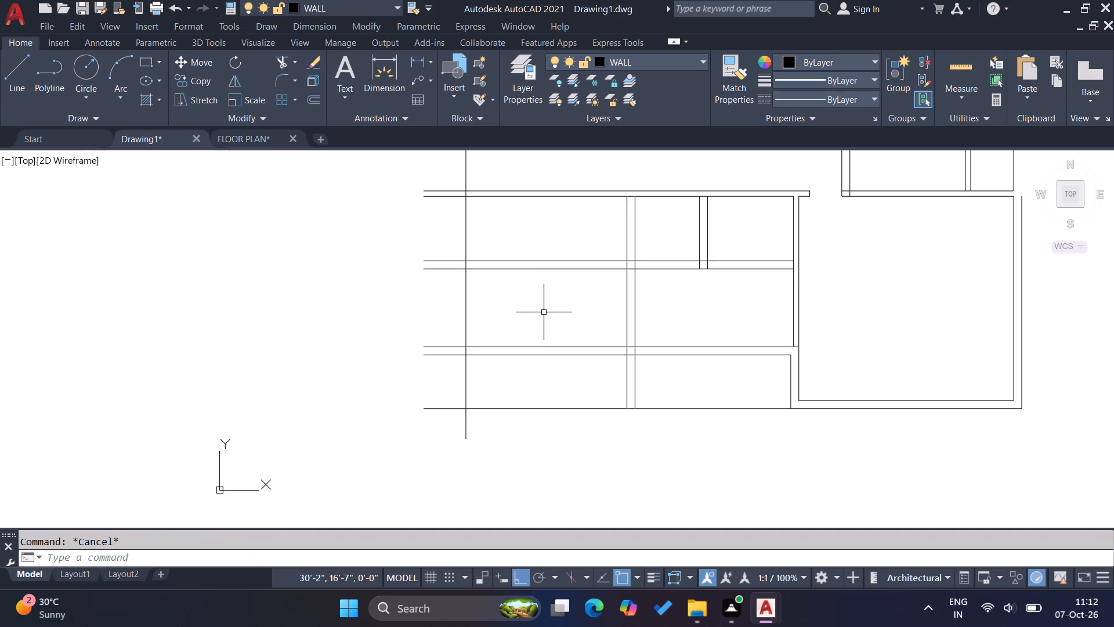
{"action": "key", "text": "Escape"}
{"action": "key", "text": "Escape"}
{"action": "key", "text": "Escape"}
{"action": "key", "text": "Escape"}
Draw a short line closing the bottom end of the interior vertical wall between its two faces.
{"action": "key", "text": "l"}
{"action": "key", "text": "Return"}
{"action": "scroll", "coordinate": [663, 421], "scroll_direction": "up", "scroll_amount": 2}
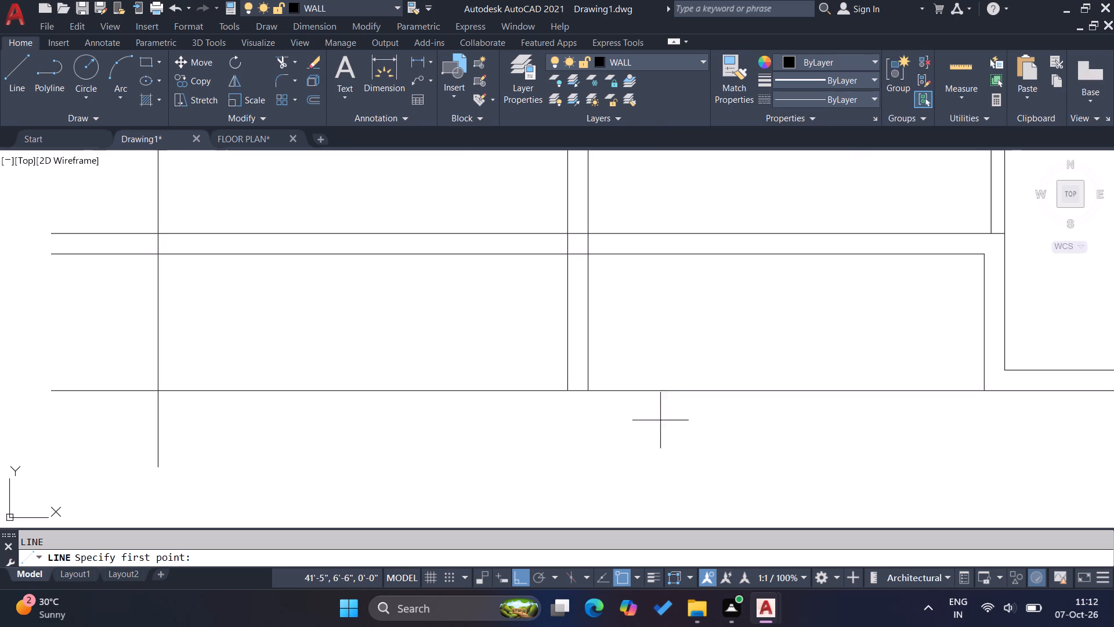
{"action": "left_click", "coordinate": [573, 390]}
{"action": "left_click", "coordinate": [592, 389]}
{"action": "key", "text": "Escape"}
{"action": "key", "text": "Escape"}
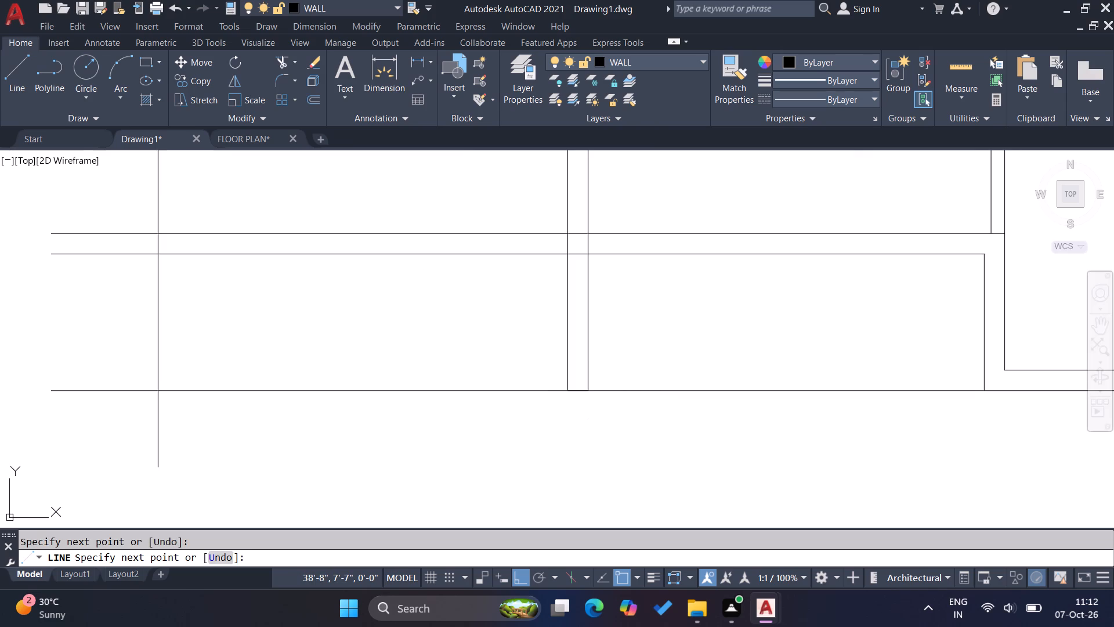
Trim away the bottom wall line on both sides of the interior vertical wall's lower end.
{"action": "type", "text": "TR"}
{"action": "key", "text": "Return"}
{"action": "left_click_drag", "start_coordinate": [684, 399], "coordinate": [682, 394]}
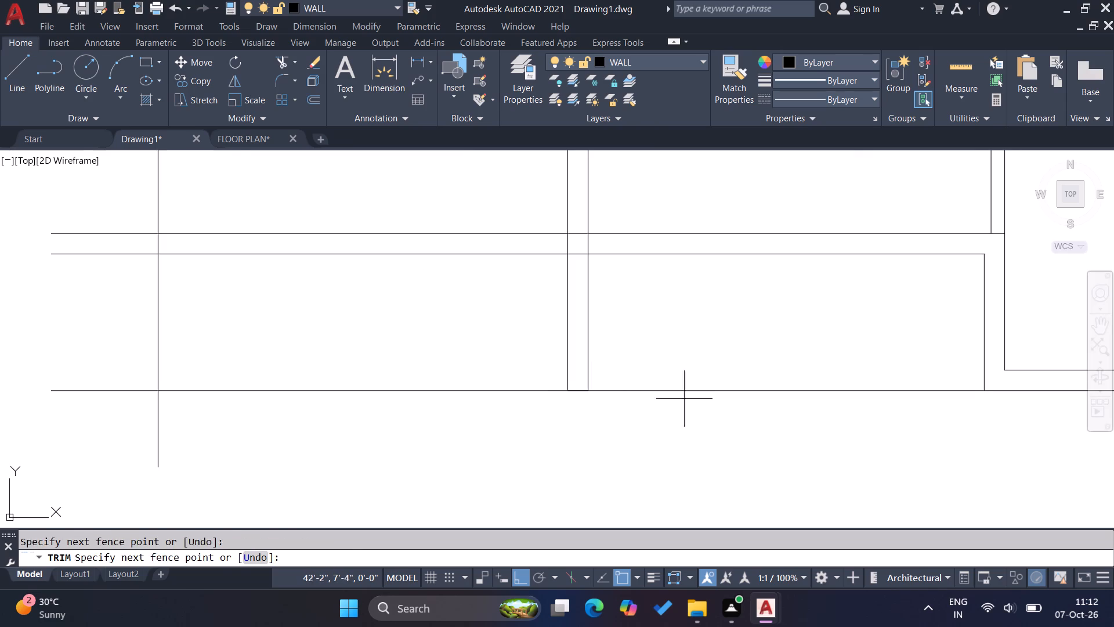
{"action": "left_click", "coordinate": [652, 335]}
{"action": "left_click", "coordinate": [583, 388]}
{"action": "left_click", "coordinate": [483, 409]}
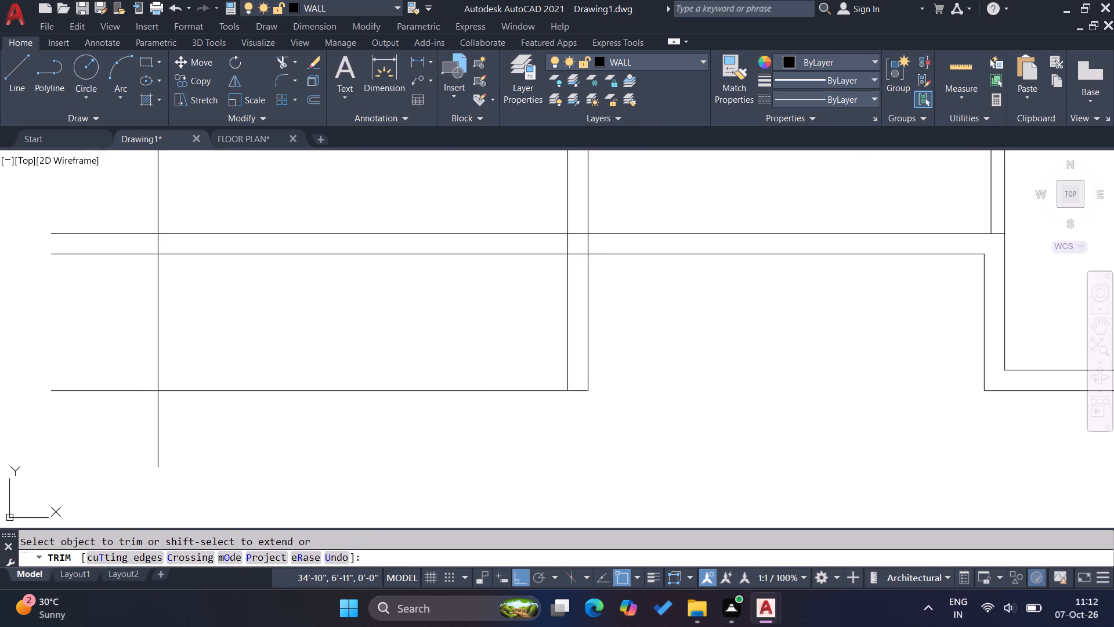
{"action": "left_click", "coordinate": [459, 377]}
Trim the left wall line's tail, the leftover bottom line and the horizontal wall ends projecting beyond the lower-left room's outline.
{"action": "scroll", "coordinate": [371, 377], "scroll_direction": "down", "scroll_amount": 3}
{"action": "left_click", "coordinate": [341, 369]}
{"action": "left_click", "coordinate": [316, 366]}
{"action": "left_click", "coordinate": [314, 376]}
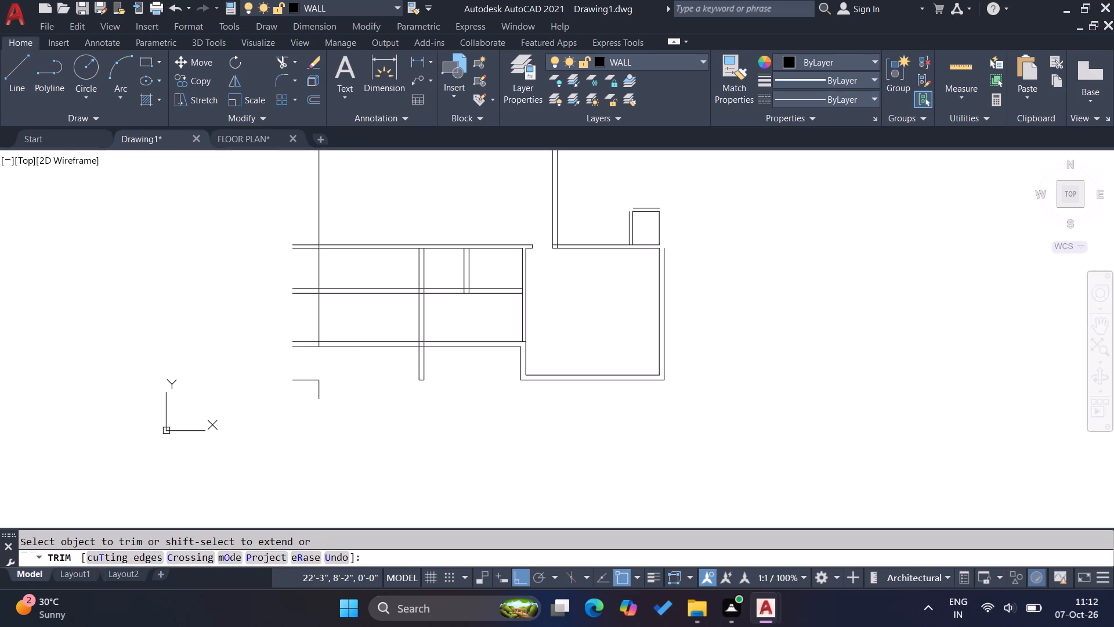
{"action": "left_click", "coordinate": [330, 392]}
{"action": "left_click", "coordinate": [305, 365]}
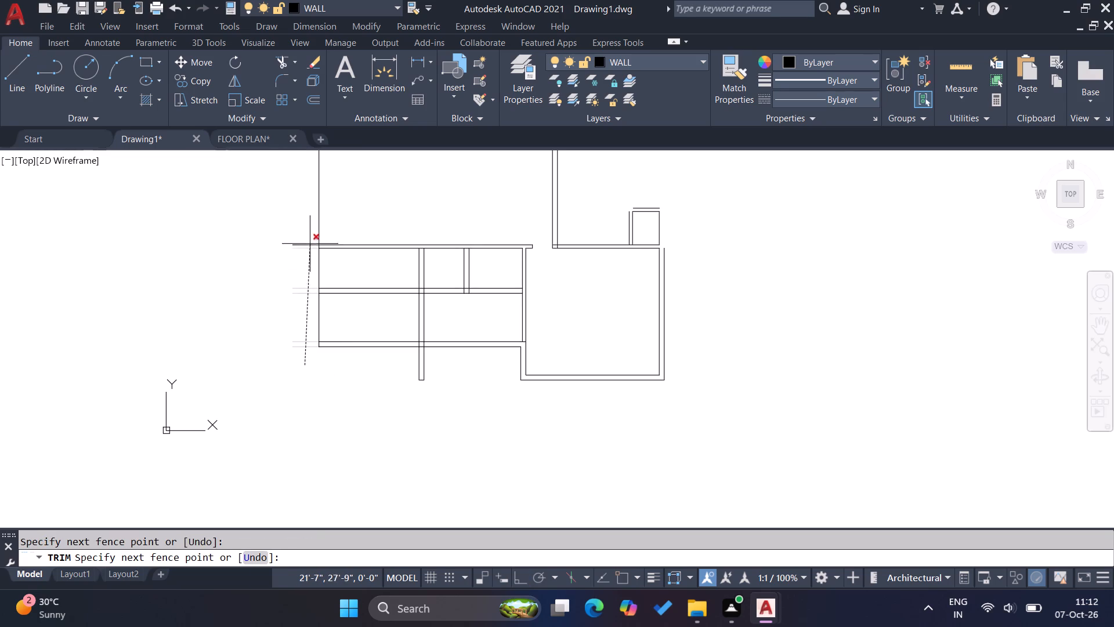
{"action": "left_click", "coordinate": [310, 233]}
{"action": "key", "text": "Escape"}
{"action": "key", "text": "Escape"}
{"action": "key", "text": "Escape"}
Offset the left vertical wall line 9" outward to the left to form the outer wall face.
{"action": "key", "text": "o"}
{"action": "key", "text": "Return"}
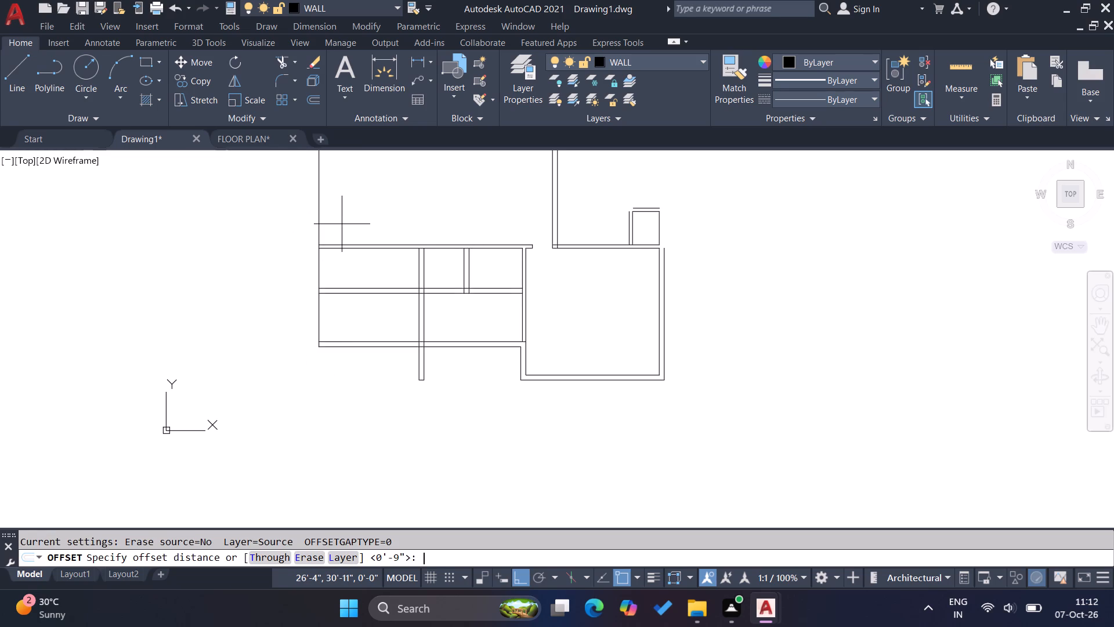
{"action": "key", "text": "9"}
{"action": "key", "text": "Return"}
{"action": "left_click", "coordinate": [317, 207]}
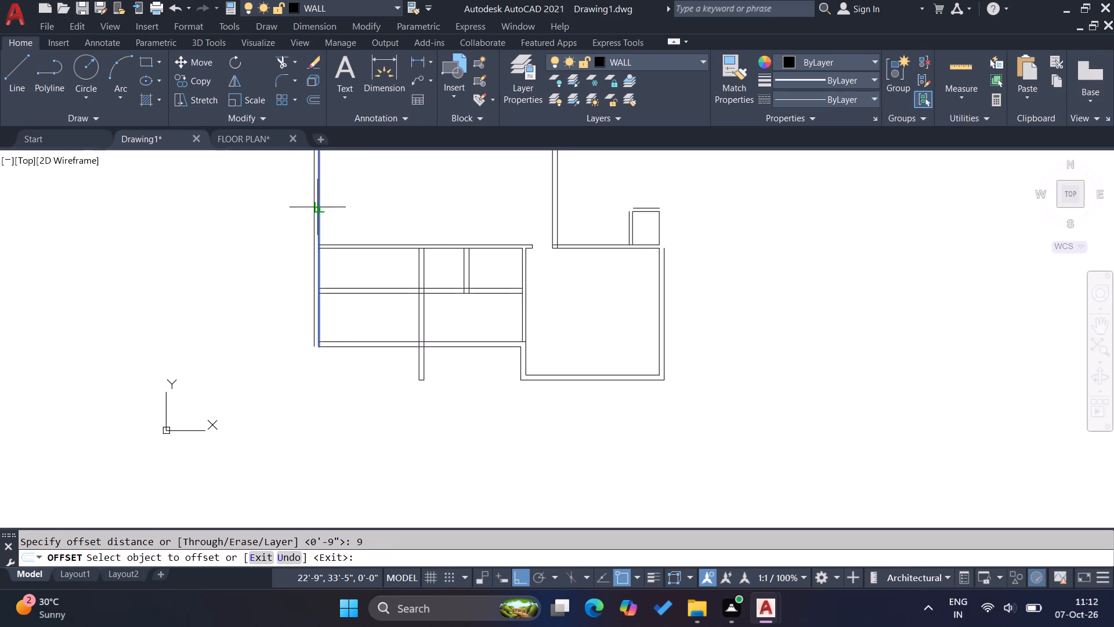
{"action": "left_click", "coordinate": [236, 215]}
{"action": "key", "text": "Escape"}
{"action": "key", "text": "Escape"}
Trim the middle horizontal wall's two lines between the left wall and the interior vertical wall to open up the lower-left room.
{"action": "type", "text": "TR"}
{"action": "key", "text": "Return"}
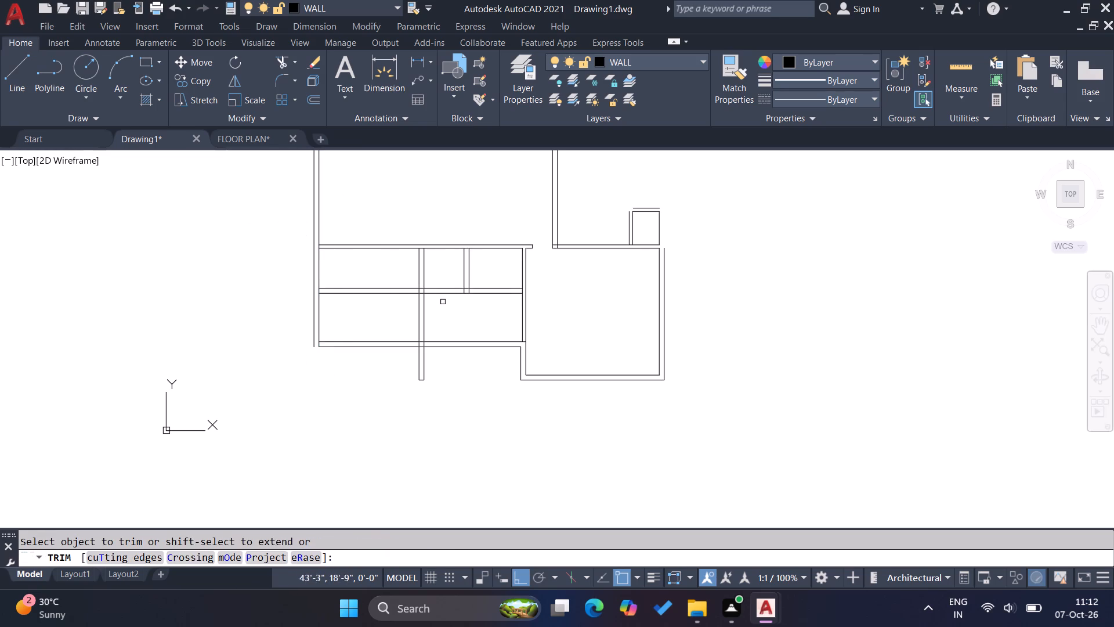
{"action": "left_click", "coordinate": [389, 273]}
{"action": "left_click", "coordinate": [383, 304]}
{"action": "key", "text": "Escape"}
{"action": "key", "text": "Escape"}
{"action": "key", "text": "Escape"}
{"action": "key", "text": "Escape"}
{"action": "key", "text": "Escape"}
{"action": "key", "text": "Escape"}
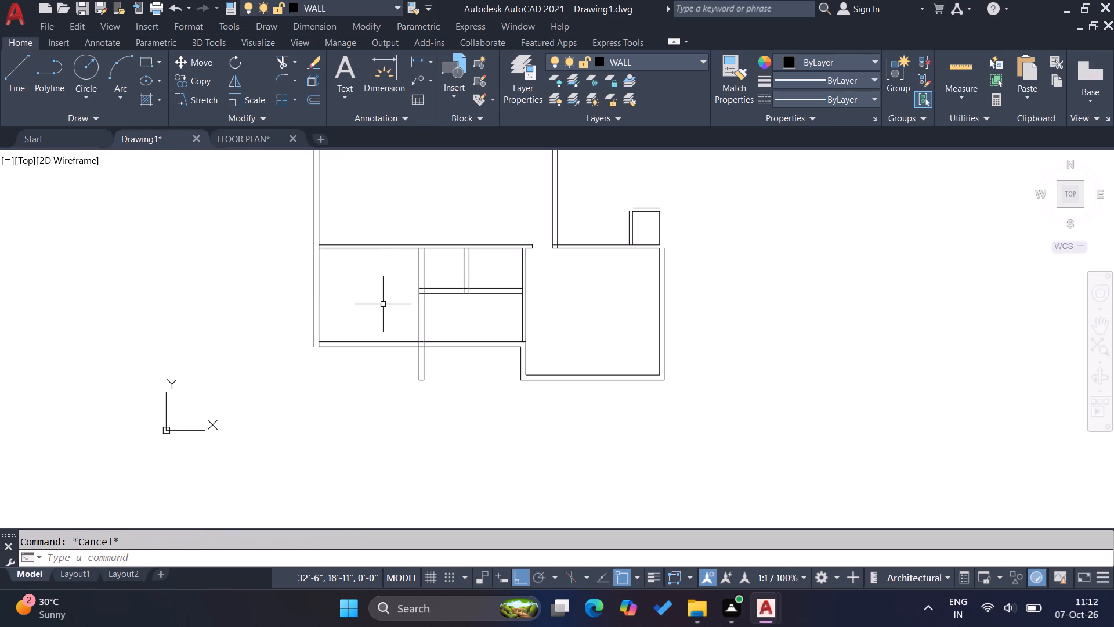
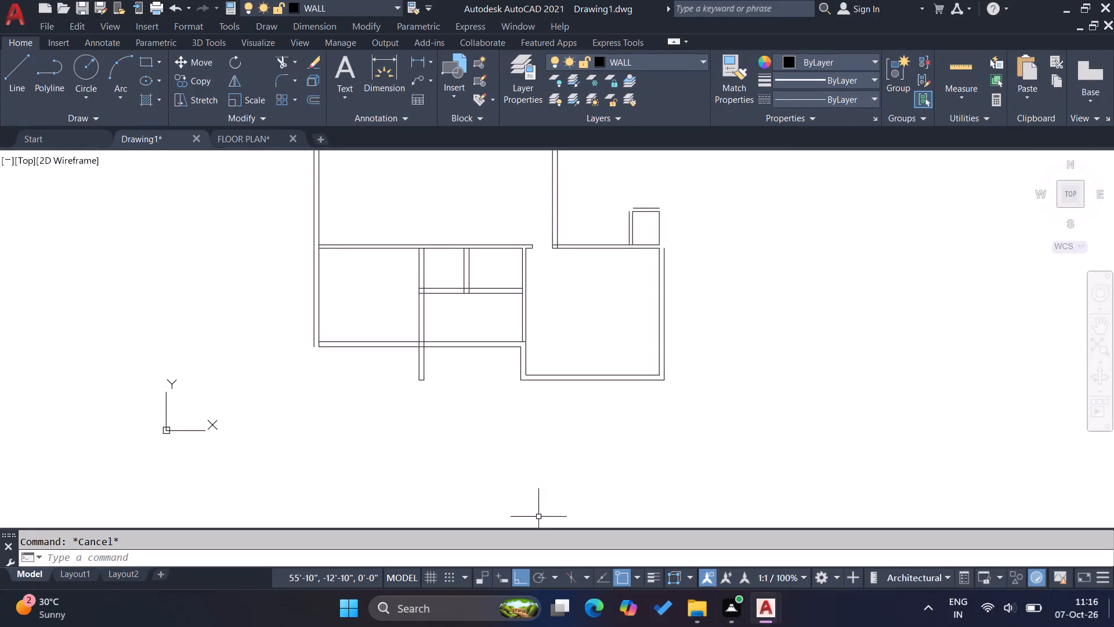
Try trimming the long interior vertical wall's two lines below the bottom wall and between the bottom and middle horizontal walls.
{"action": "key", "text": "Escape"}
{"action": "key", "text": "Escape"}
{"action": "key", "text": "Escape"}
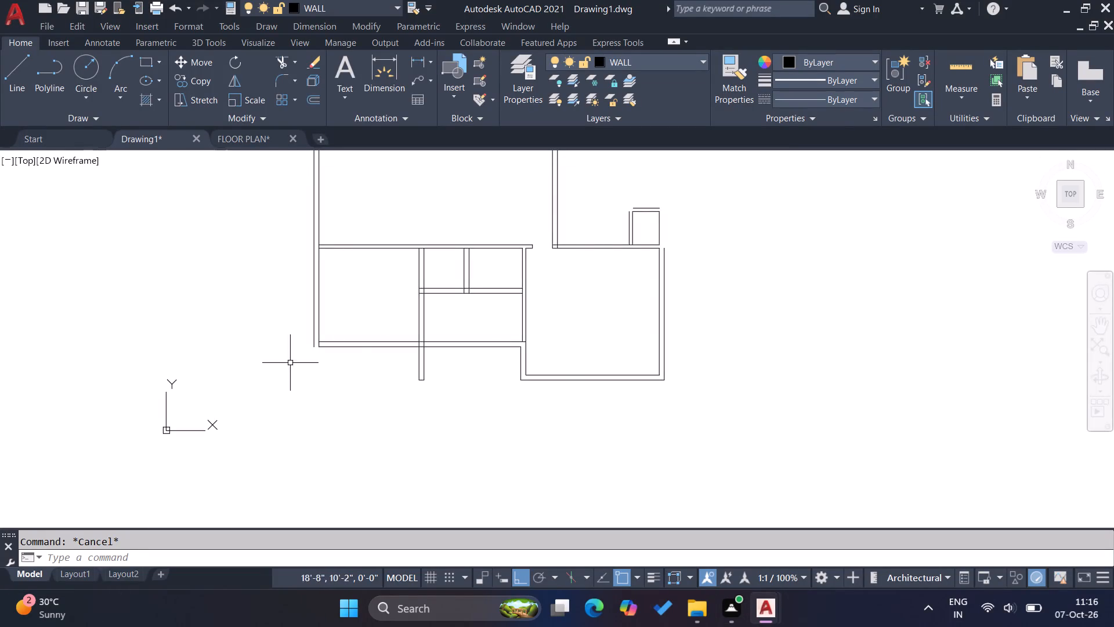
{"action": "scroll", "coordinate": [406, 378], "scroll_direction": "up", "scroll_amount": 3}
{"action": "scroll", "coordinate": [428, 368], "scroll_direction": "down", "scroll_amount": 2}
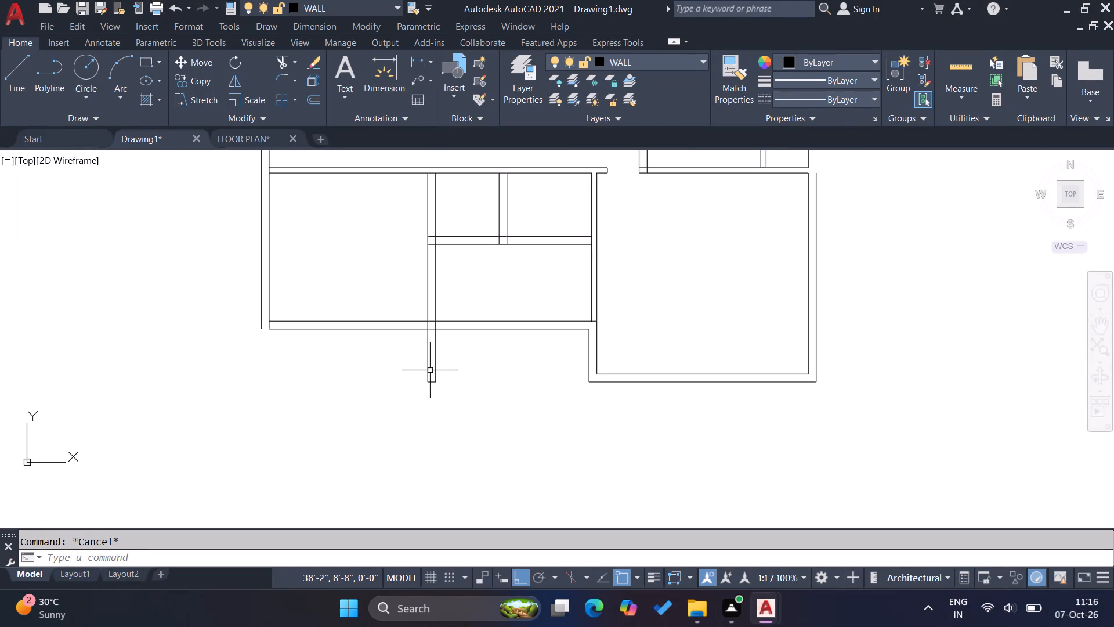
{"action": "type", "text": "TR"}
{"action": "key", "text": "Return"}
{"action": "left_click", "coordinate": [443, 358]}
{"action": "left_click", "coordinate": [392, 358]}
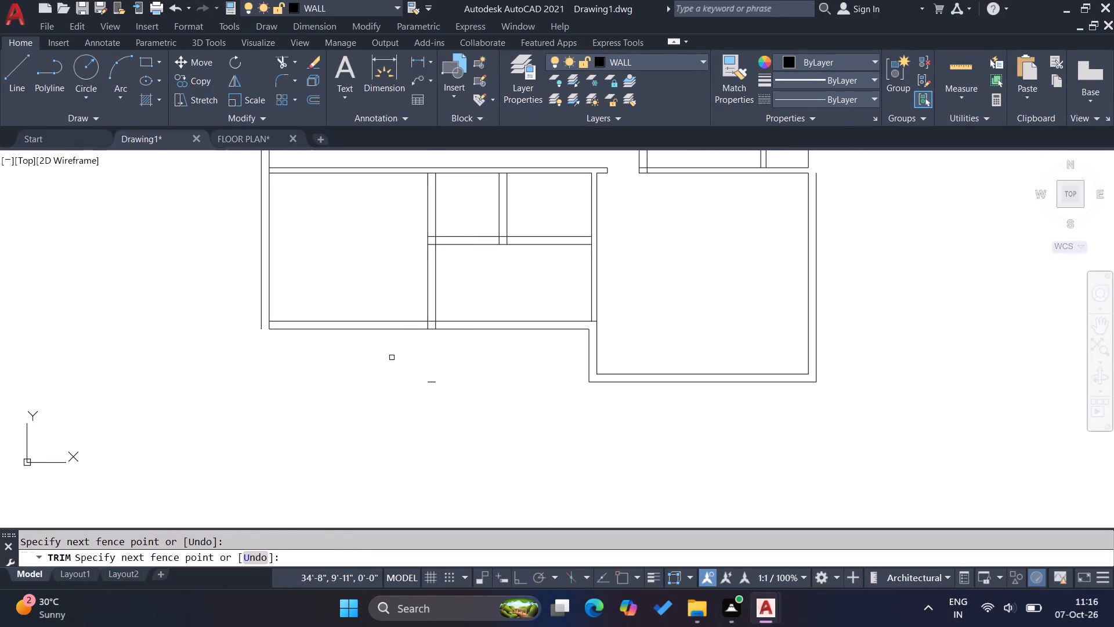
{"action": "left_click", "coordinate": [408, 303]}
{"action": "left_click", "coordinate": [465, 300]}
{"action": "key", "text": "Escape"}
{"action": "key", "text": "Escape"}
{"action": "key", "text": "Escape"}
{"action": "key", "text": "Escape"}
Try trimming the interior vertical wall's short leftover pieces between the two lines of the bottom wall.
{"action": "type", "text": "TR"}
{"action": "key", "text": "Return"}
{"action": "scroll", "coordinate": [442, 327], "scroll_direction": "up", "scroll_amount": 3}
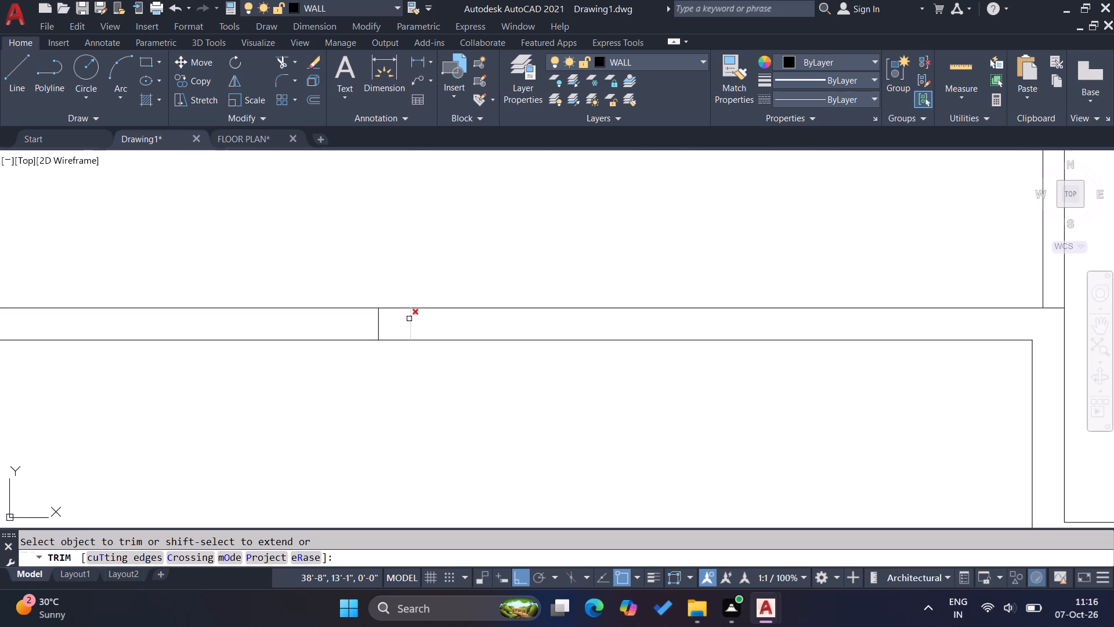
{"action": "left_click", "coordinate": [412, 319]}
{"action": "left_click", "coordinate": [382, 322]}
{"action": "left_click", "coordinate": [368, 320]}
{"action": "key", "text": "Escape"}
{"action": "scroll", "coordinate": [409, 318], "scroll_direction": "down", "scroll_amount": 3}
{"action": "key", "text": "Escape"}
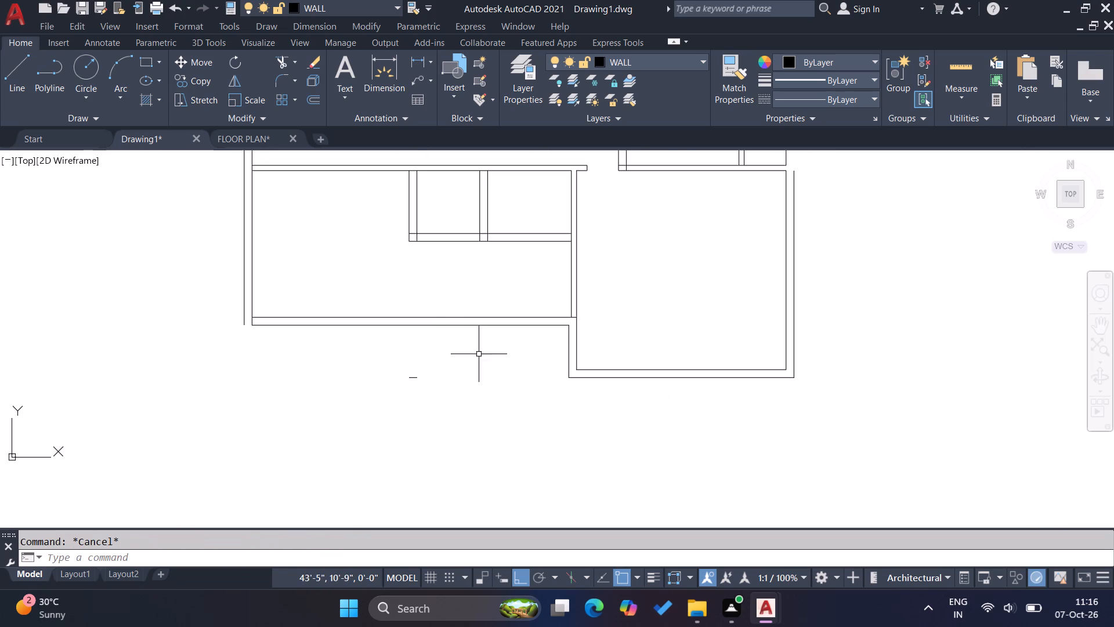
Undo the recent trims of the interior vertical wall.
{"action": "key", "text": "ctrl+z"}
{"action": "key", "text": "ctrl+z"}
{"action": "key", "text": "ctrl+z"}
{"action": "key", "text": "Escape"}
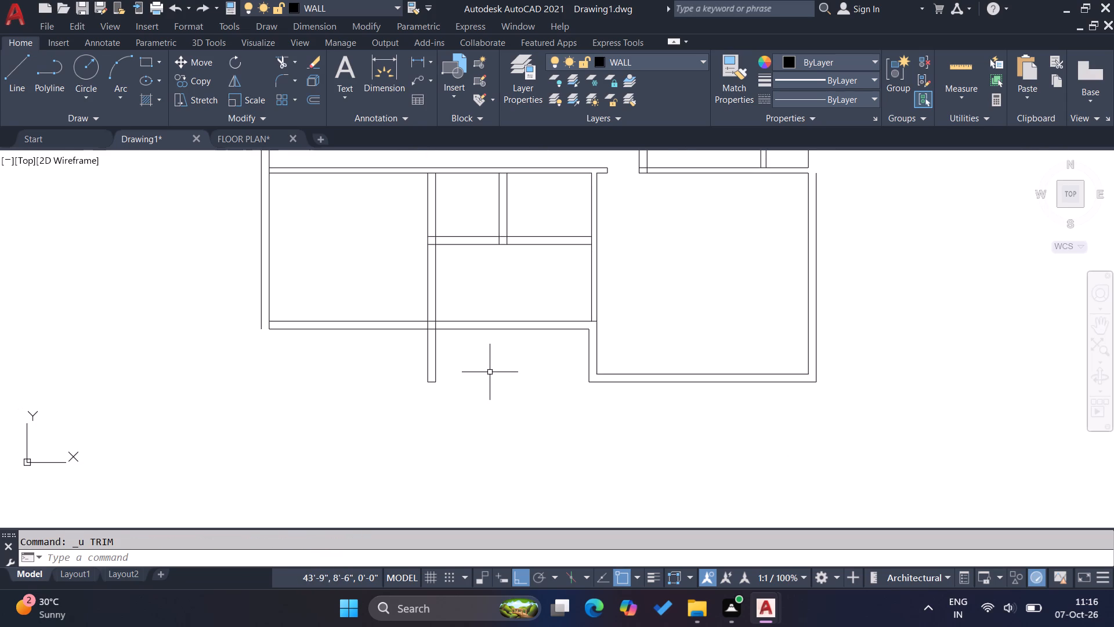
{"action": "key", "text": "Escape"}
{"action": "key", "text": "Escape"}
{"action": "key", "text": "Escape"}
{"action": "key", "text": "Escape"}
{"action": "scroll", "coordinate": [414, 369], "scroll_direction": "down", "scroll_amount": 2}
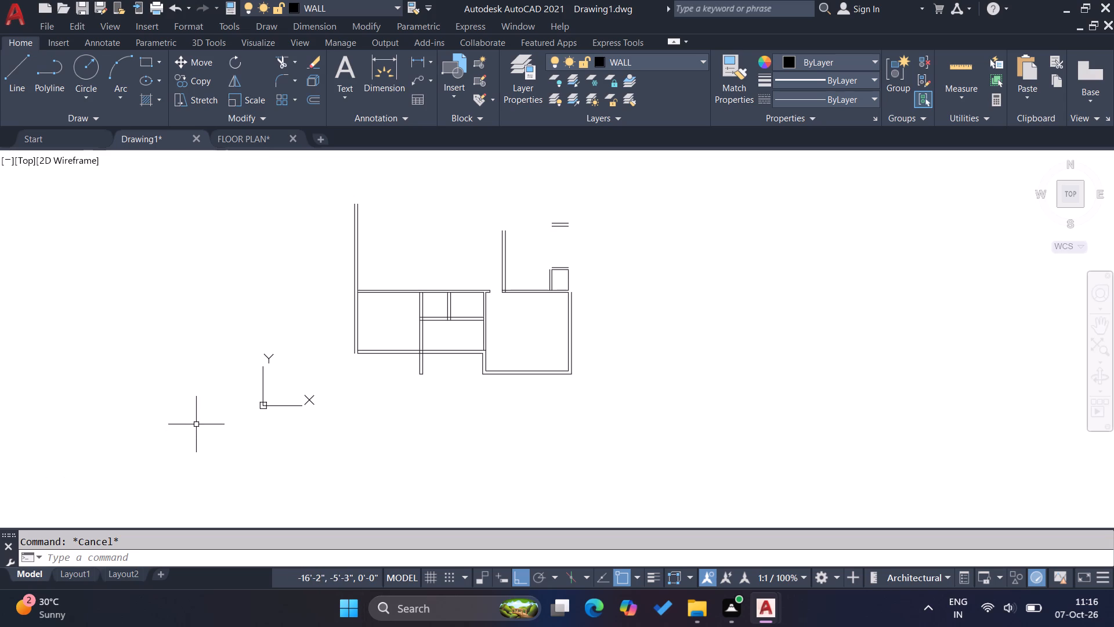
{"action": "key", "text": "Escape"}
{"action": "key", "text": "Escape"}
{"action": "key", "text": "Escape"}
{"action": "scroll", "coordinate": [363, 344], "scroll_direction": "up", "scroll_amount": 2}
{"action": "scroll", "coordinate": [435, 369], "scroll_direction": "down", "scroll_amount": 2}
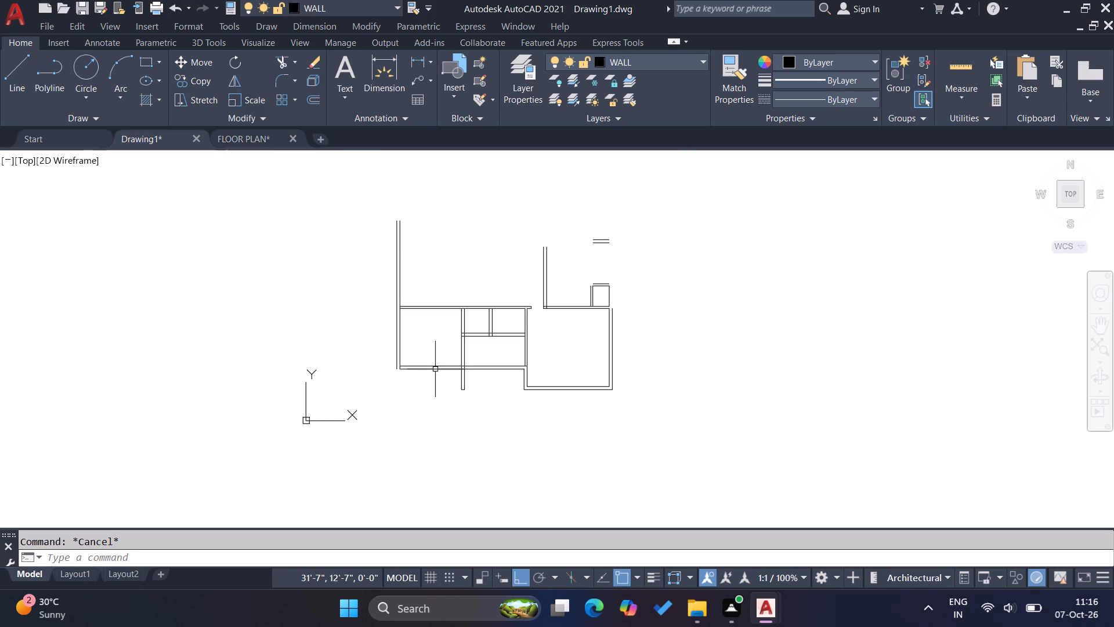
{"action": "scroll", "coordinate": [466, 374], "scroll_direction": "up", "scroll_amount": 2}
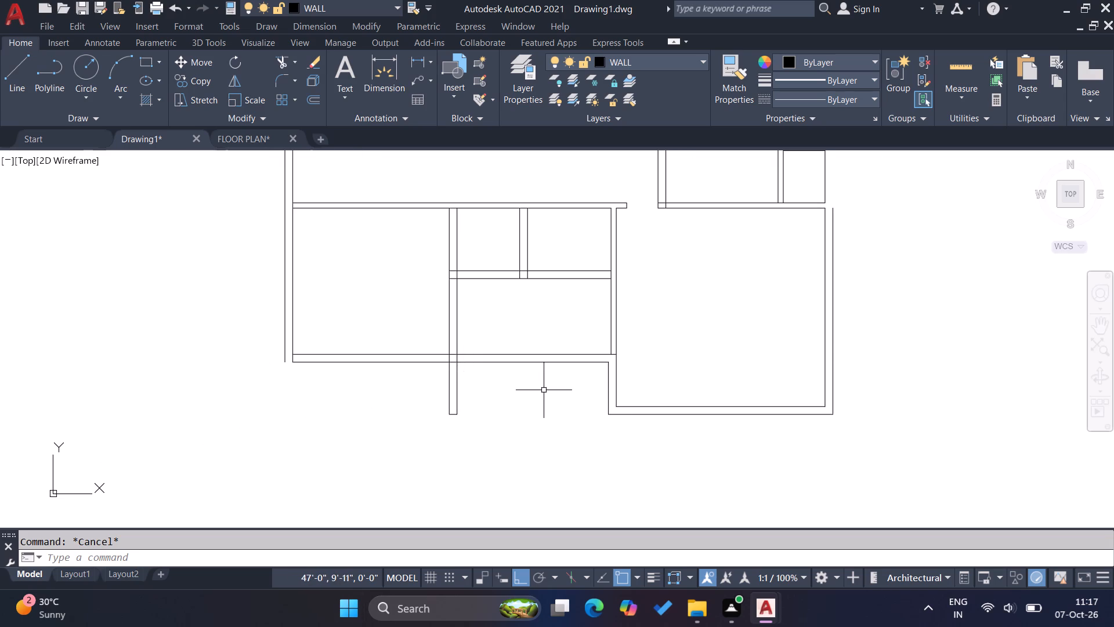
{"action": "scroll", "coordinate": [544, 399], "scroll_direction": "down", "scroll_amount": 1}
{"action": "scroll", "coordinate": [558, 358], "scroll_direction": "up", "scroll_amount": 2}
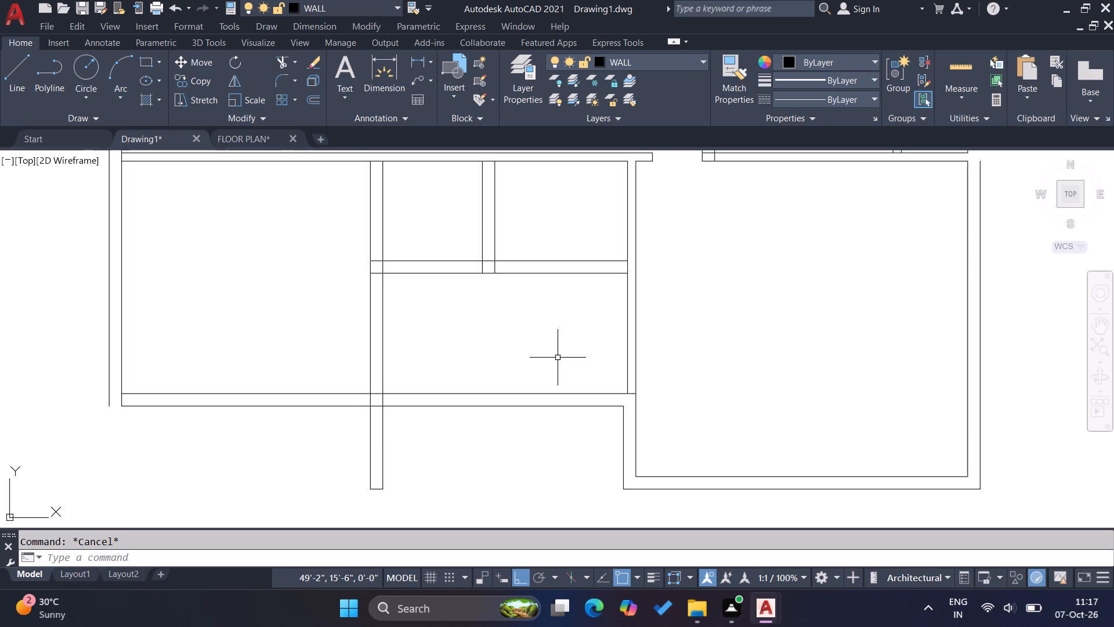
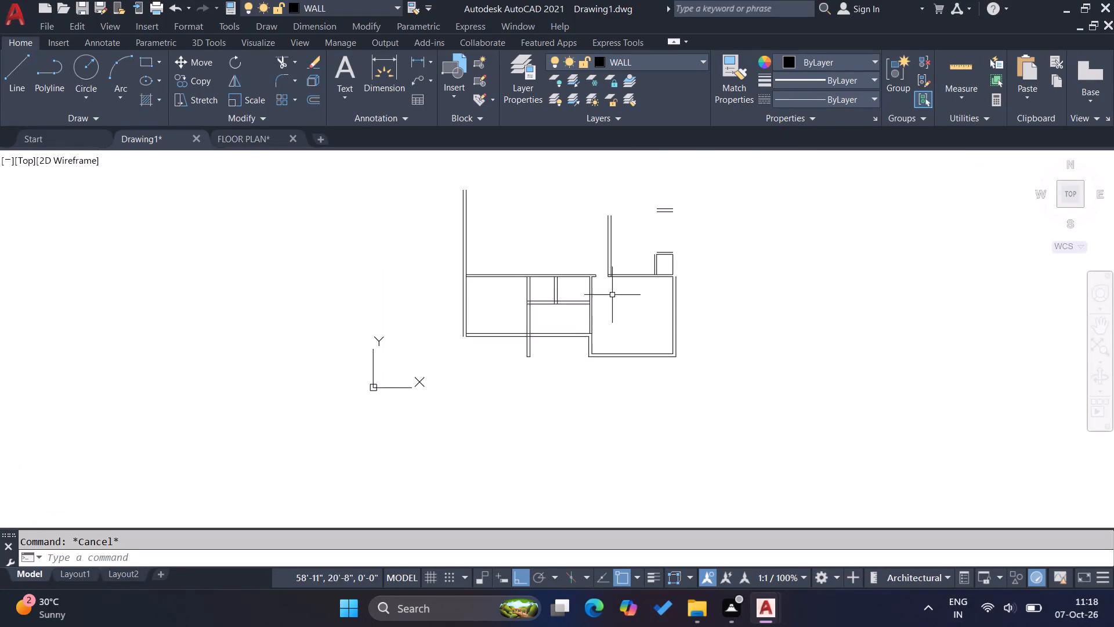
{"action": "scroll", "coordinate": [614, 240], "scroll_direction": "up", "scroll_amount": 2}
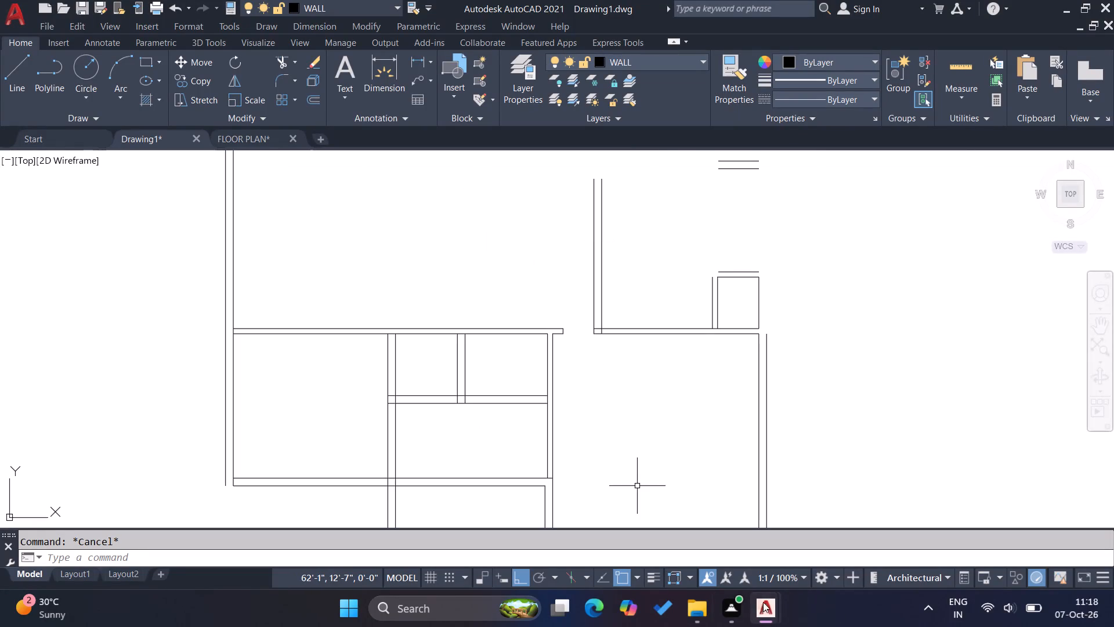
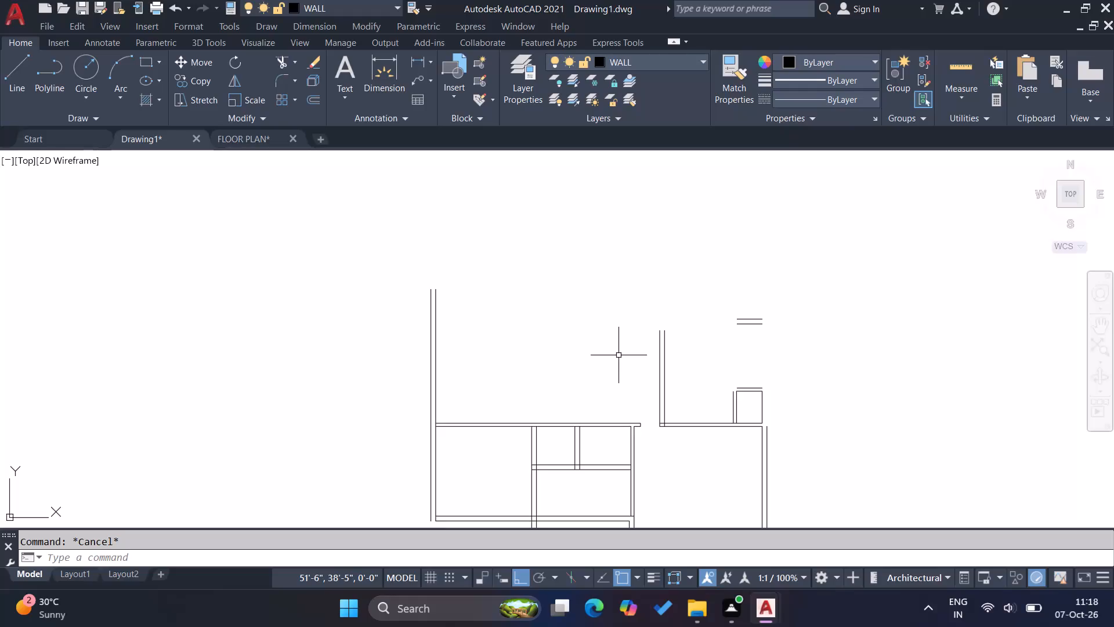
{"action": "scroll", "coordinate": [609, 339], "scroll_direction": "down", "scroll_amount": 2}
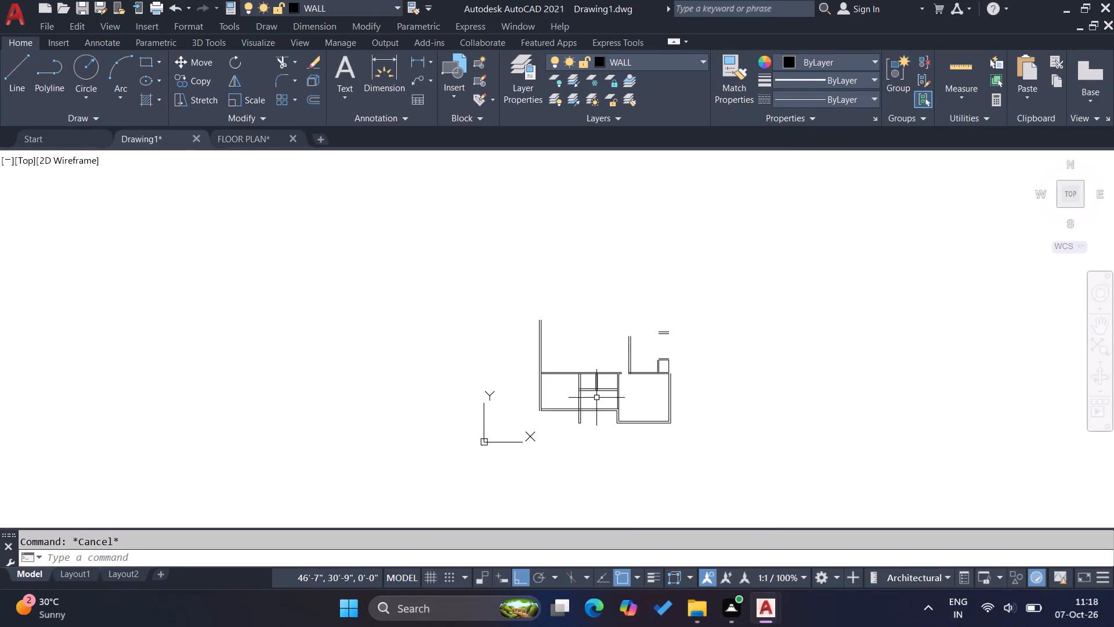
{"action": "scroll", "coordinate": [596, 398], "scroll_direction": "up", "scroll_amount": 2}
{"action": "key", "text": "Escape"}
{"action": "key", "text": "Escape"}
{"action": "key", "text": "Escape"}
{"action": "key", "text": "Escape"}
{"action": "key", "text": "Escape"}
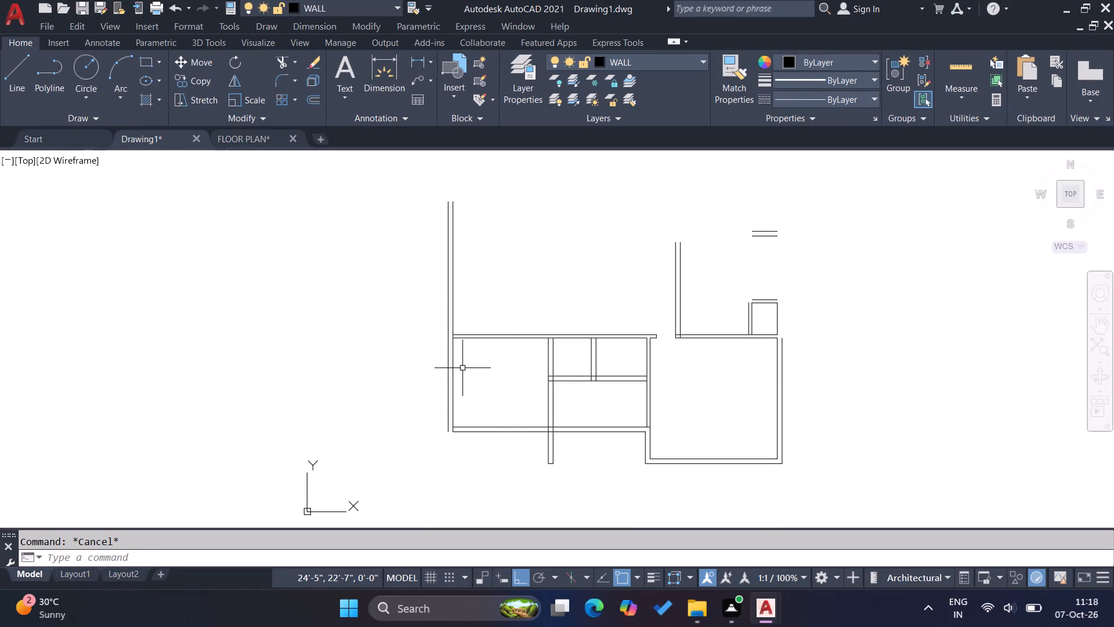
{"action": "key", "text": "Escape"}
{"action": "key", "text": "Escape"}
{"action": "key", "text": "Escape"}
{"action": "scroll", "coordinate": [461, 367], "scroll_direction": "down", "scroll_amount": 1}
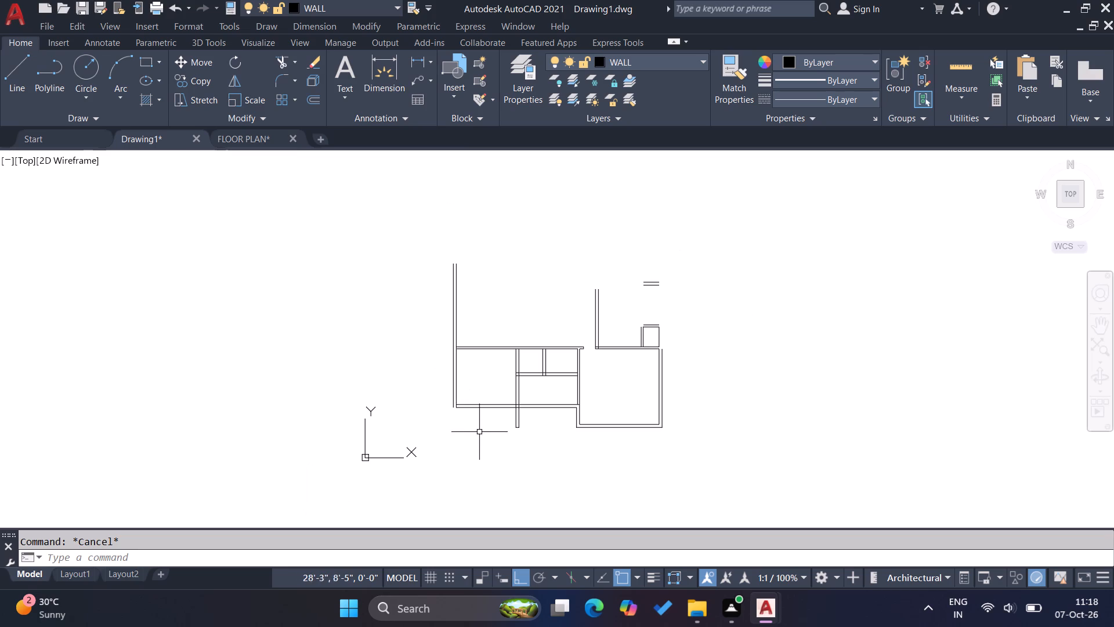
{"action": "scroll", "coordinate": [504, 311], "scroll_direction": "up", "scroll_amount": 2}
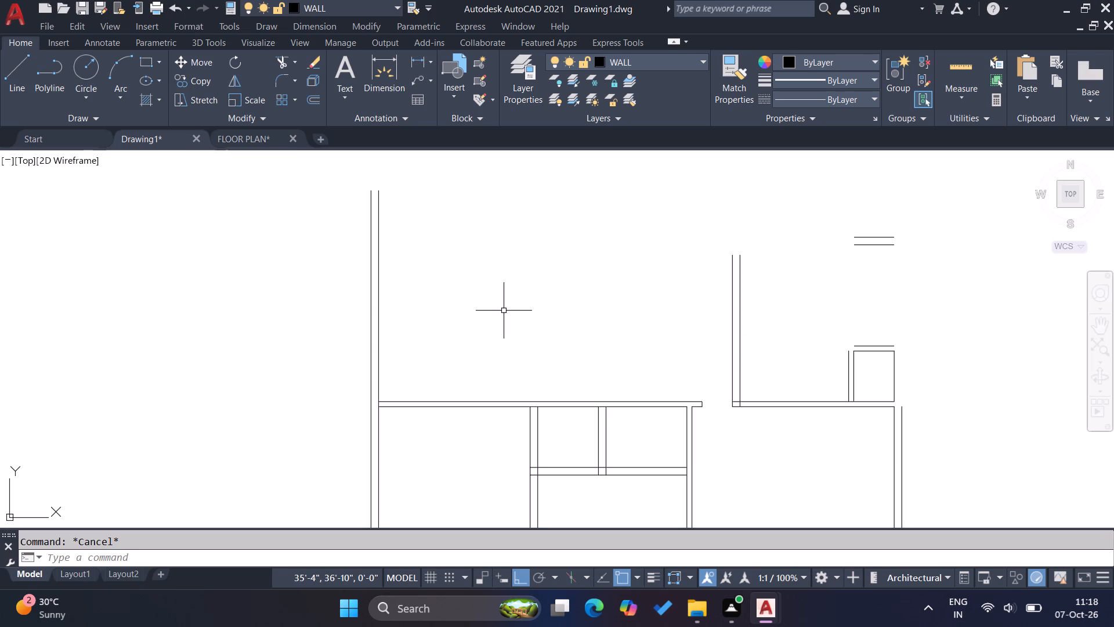
Offset the horizontal wall's upper line 4' upward and the outer wall's inner line 4' inward to mark the stair width.
{"action": "key", "text": "o"}
{"action": "key", "text": "Return"}
{"action": "type", "text": "4'"}
{"action": "key", "text": "Return"}
{"action": "left_click", "coordinate": [507, 402]}
{"action": "left_click", "coordinate": [495, 341]}
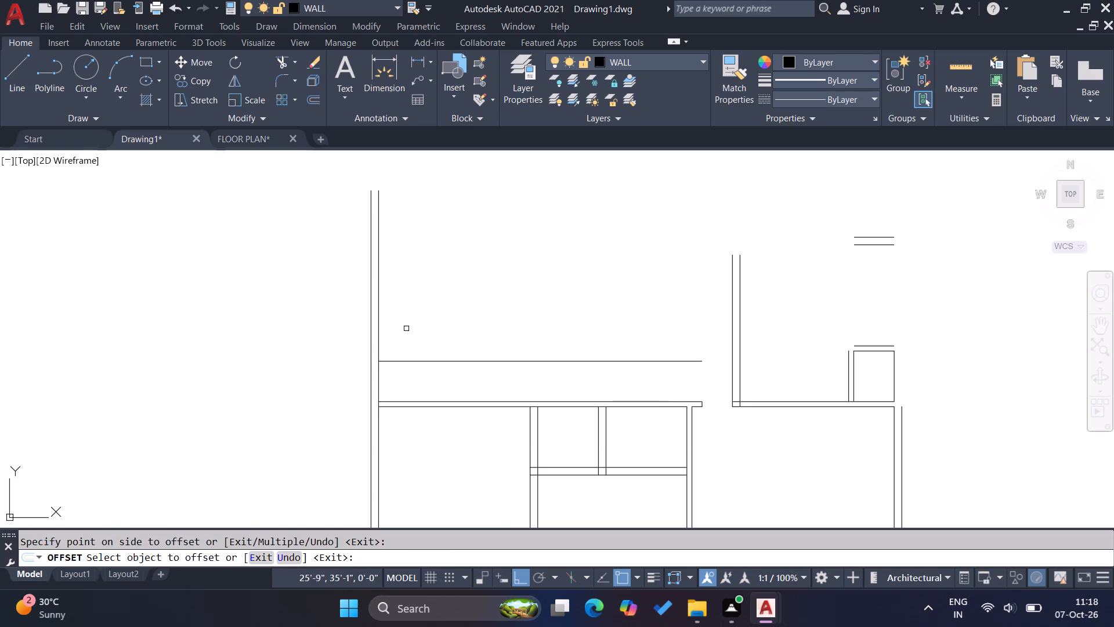
{"action": "left_click", "coordinate": [379, 327]}
{"action": "left_click", "coordinate": [513, 330]}
{"action": "key", "text": "Escape"}
{"action": "key", "text": "Escape"}
Trim the 4' vertical offset line back to the horizontal wall's upper face, removing the parts below and inside the wall.
{"action": "type", "text": "TR"}
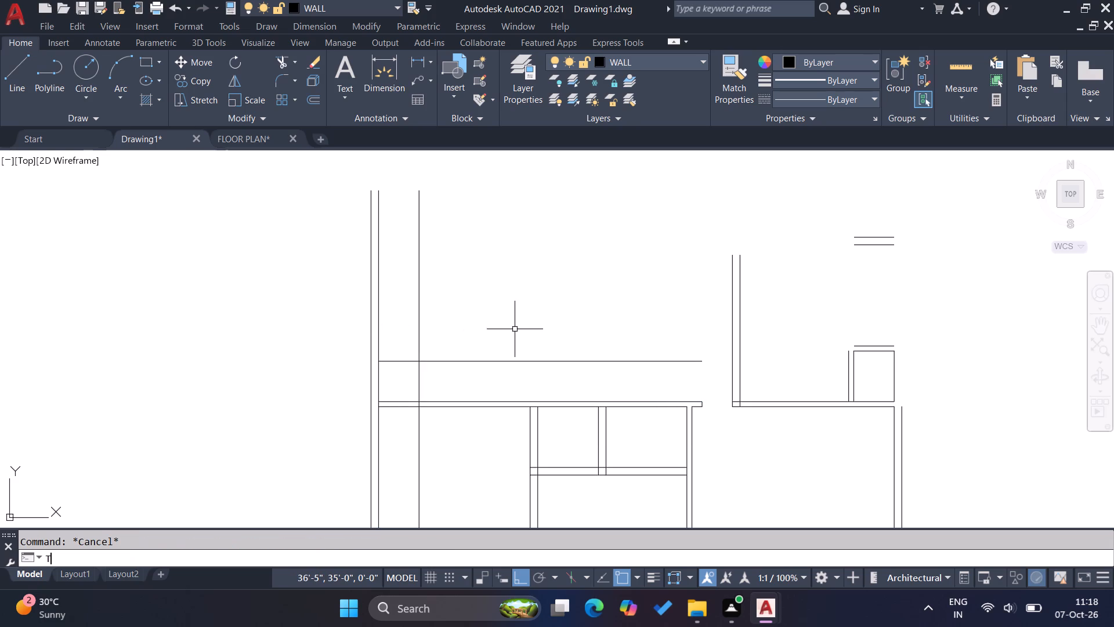
{"action": "key", "text": "Return"}
{"action": "left_click", "coordinate": [410, 426]}
{"action": "left_click", "coordinate": [450, 426]}
{"action": "scroll", "coordinate": [406, 396], "scroll_direction": "up", "scroll_amount": 2}
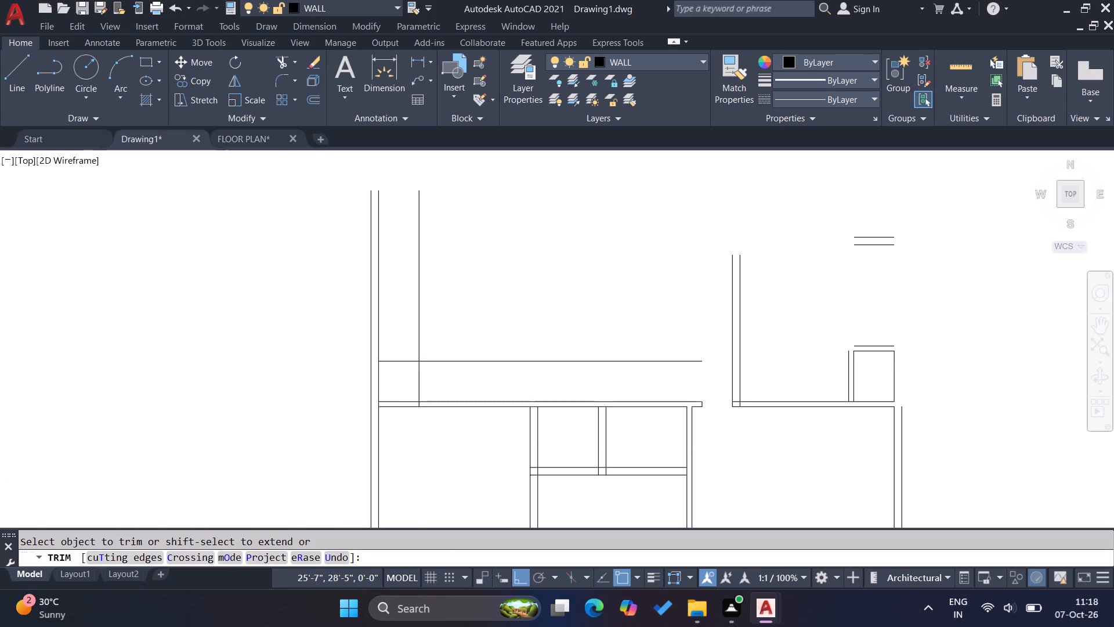
{"action": "scroll", "coordinate": [406, 396], "scroll_direction": "up", "scroll_amount": 2}
{"action": "left_click", "coordinate": [442, 427]}
{"action": "left_click", "coordinate": [492, 427]}
{"action": "key", "text": "Escape"}
{"action": "key", "text": "Escape"}
{"action": "scroll", "coordinate": [478, 418], "scroll_direction": "down", "scroll_amount": 3}
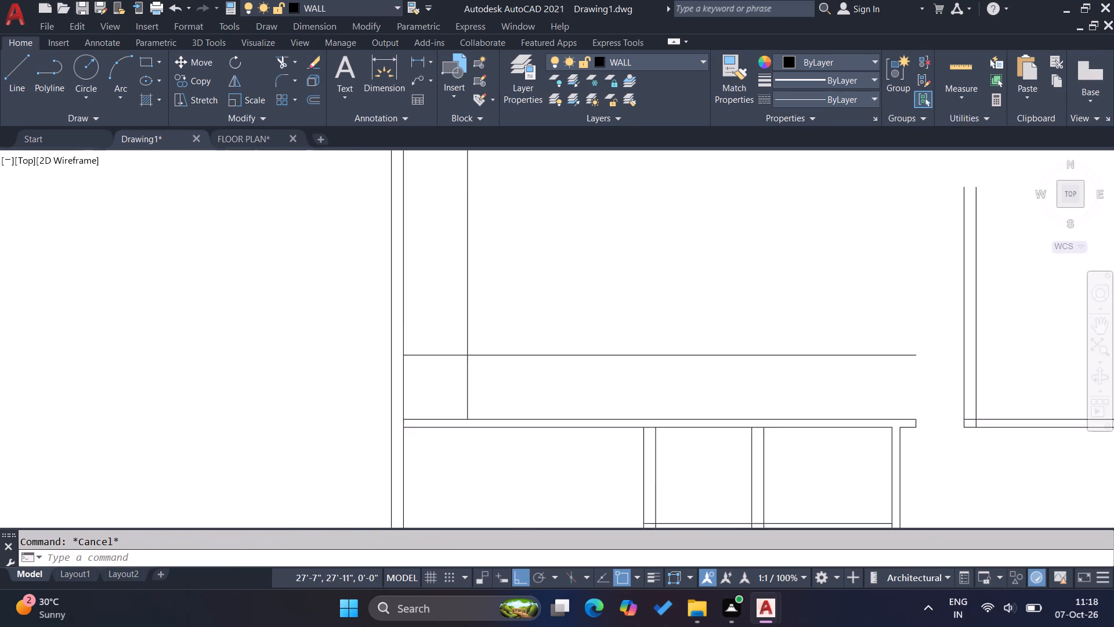
Offset the vertical stair line successively inward at 1' spacing to make five more riser lines.
{"action": "scroll", "coordinate": [472, 383], "scroll_direction": "up", "scroll_amount": 2}
{"action": "key", "text": "o"}
{"action": "key", "text": "Return"}
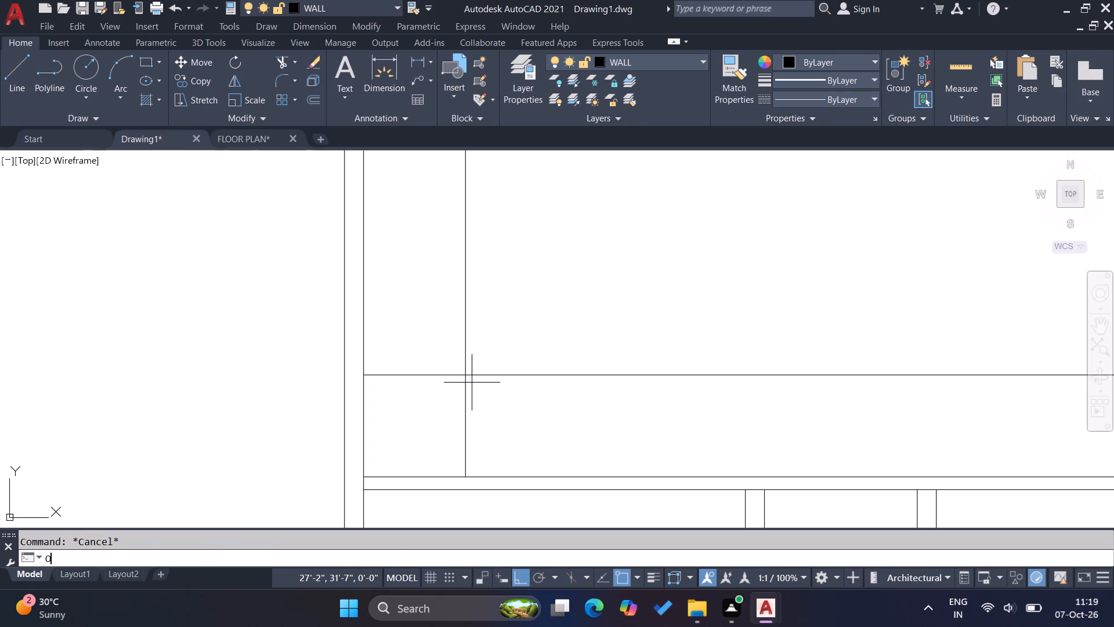
{"action": "type", "text": "1'"}
{"action": "key", "text": "Return"}
{"action": "left_click", "coordinate": [463, 408]}
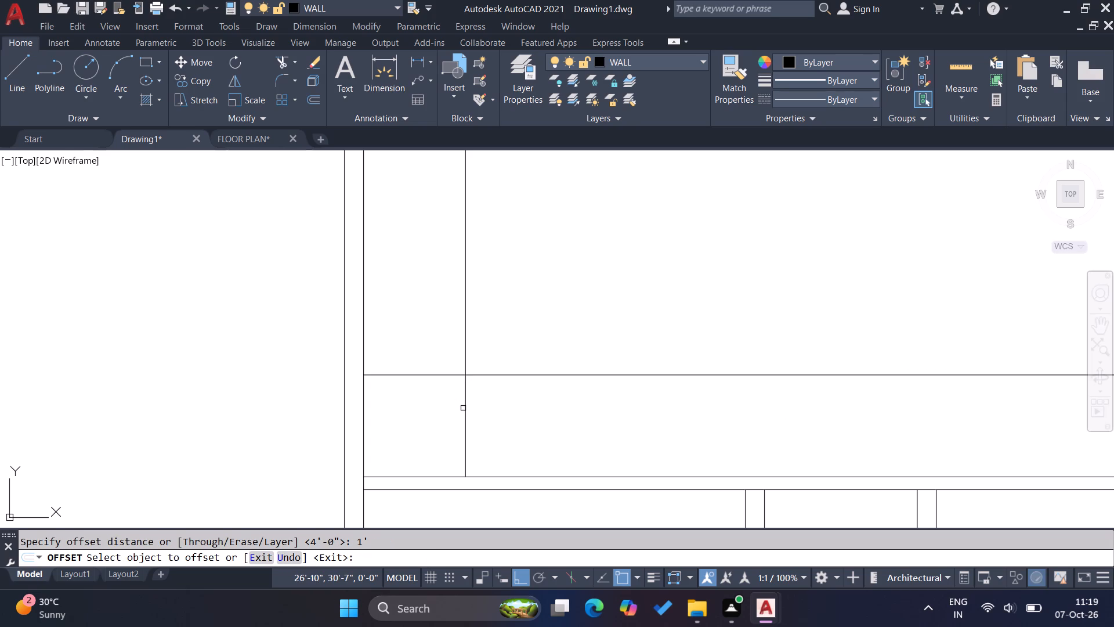
{"action": "left_click", "coordinate": [468, 401]}
{"action": "left_click", "coordinate": [466, 398]}
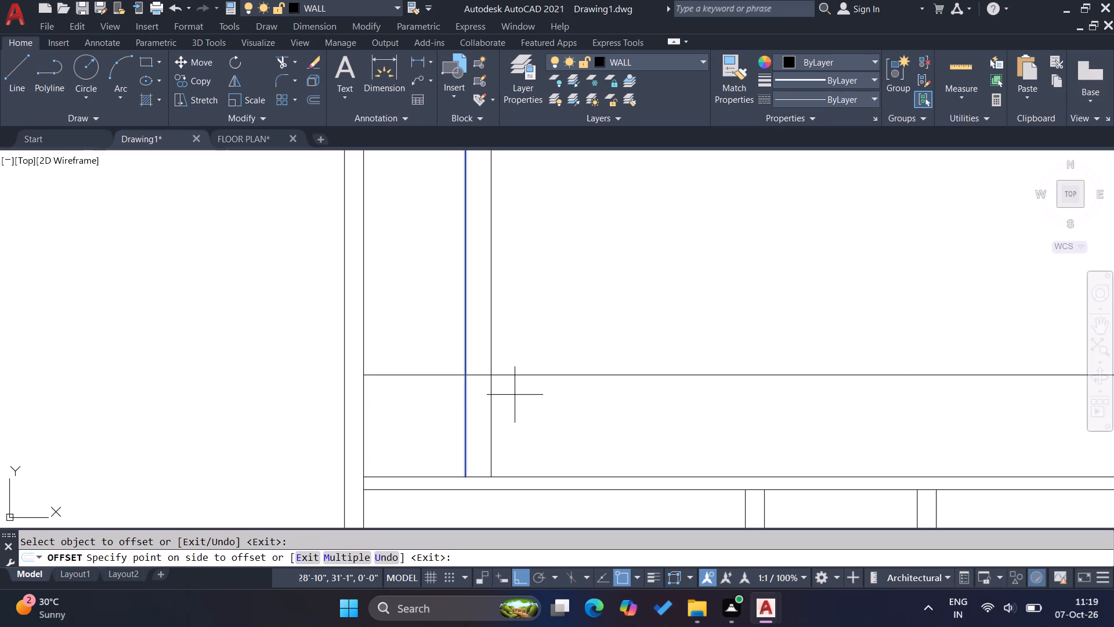
{"action": "left_click", "coordinate": [515, 395]}
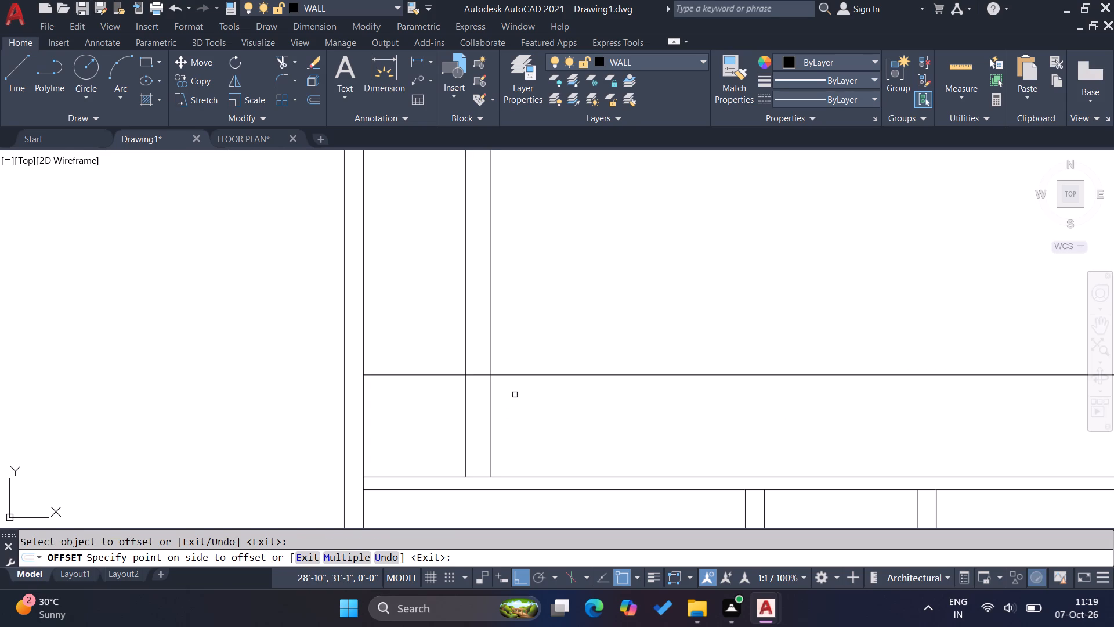
{"action": "left_click", "coordinate": [492, 420]}
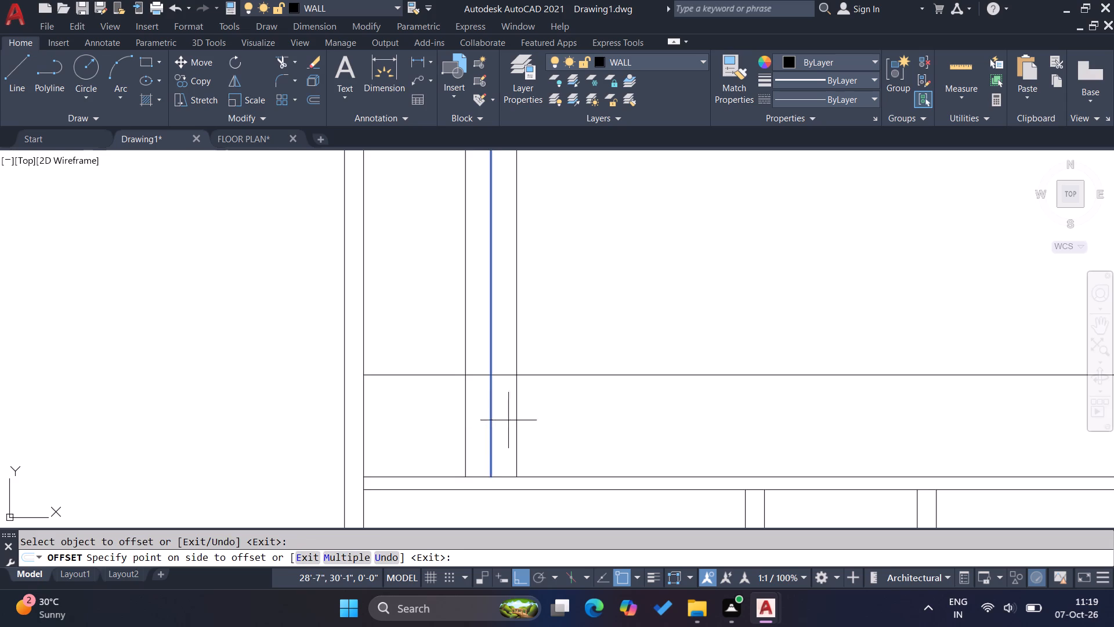
{"action": "left_click", "coordinate": [529, 423]}
{"action": "left_click", "coordinate": [517, 415]}
{"action": "left_click", "coordinate": [563, 419]}
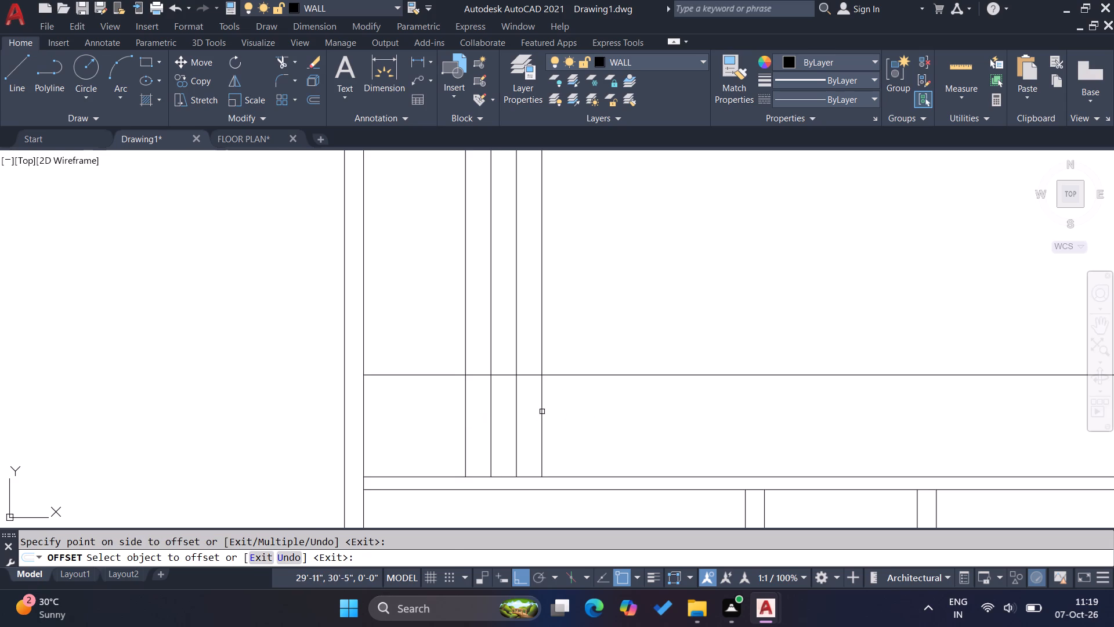
{"action": "left_click", "coordinate": [542, 412]}
{"action": "left_click", "coordinate": [572, 404]}
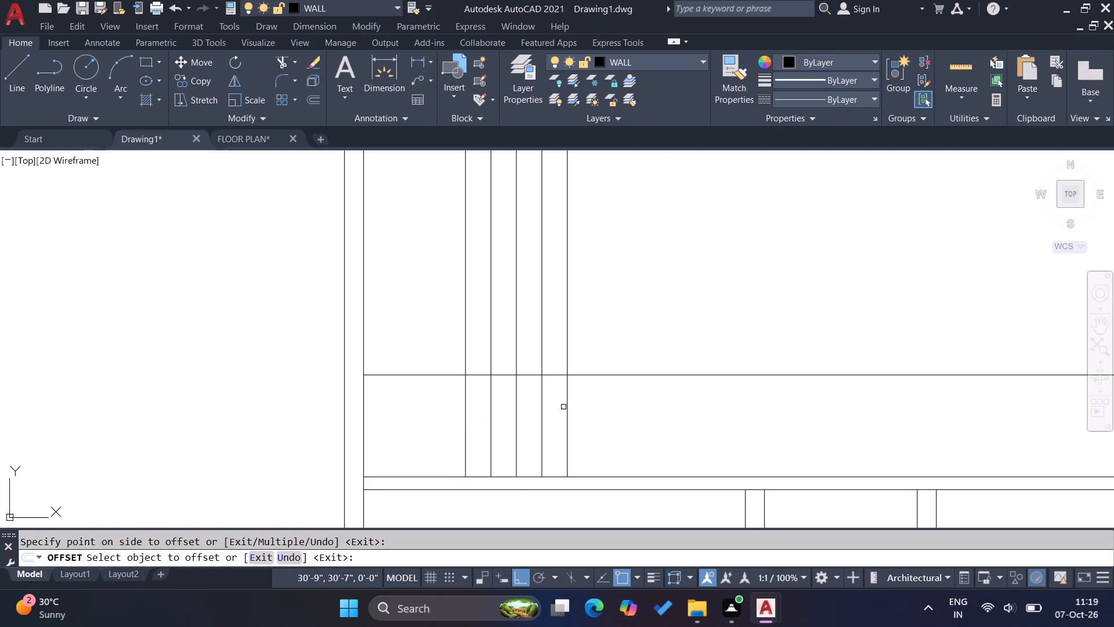
{"action": "left_click", "coordinate": [568, 411]}
{"action": "left_click", "coordinate": [611, 412]}
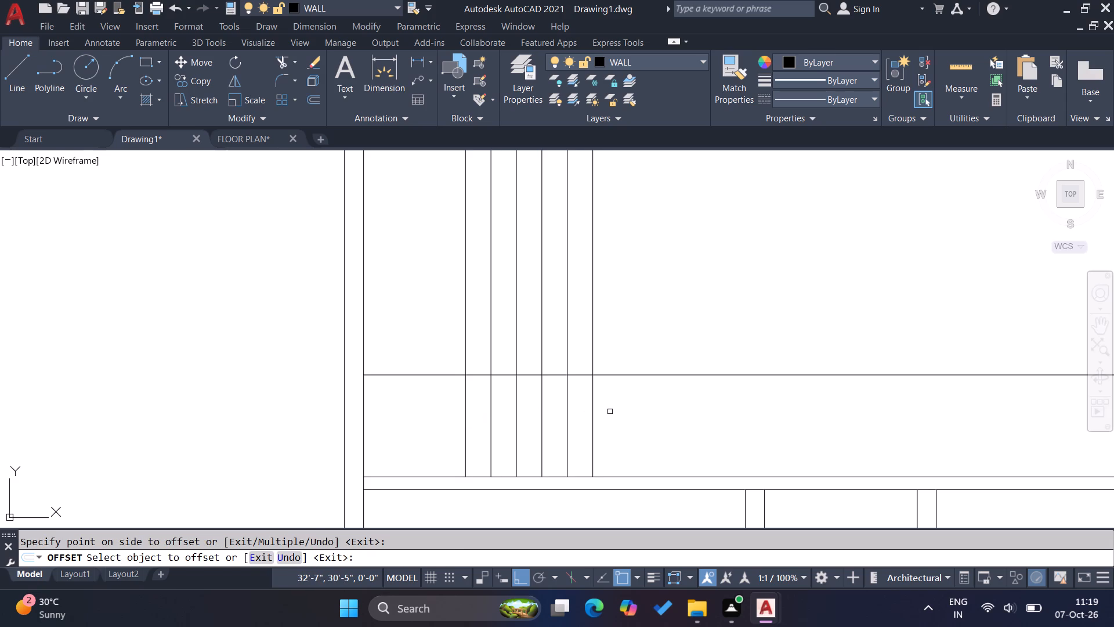
{"action": "key", "text": "Escape"}
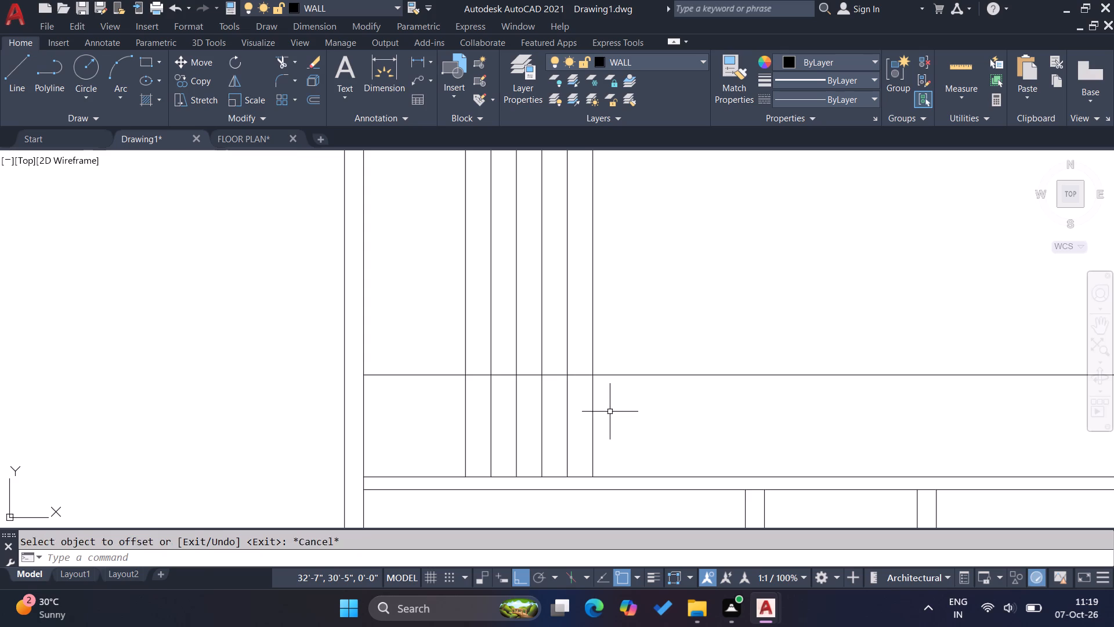
{"action": "key", "text": "Escape"}
{"action": "key", "text": "Escape"}
Trim all six vertical riser lines above the horizontal stair edge line.
{"action": "type", "text": "TR"}
{"action": "key", "text": "Return"}
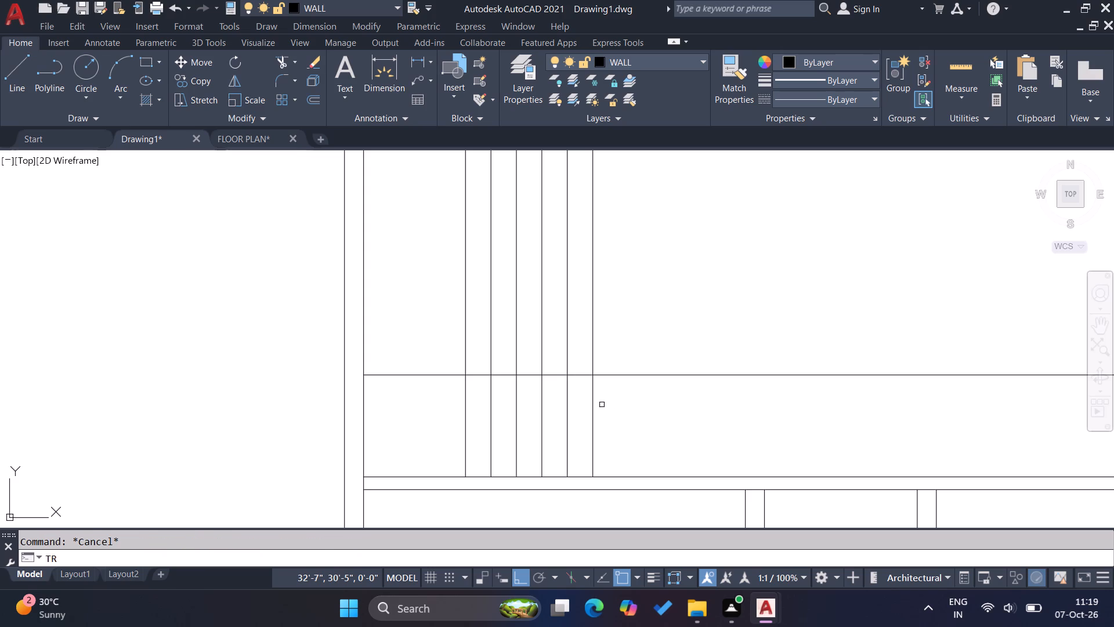
{"action": "left_click", "coordinate": [453, 352]}
{"action": "left_click", "coordinate": [637, 349]}
{"action": "key", "text": "Escape"}
{"action": "key", "text": "Escape"}
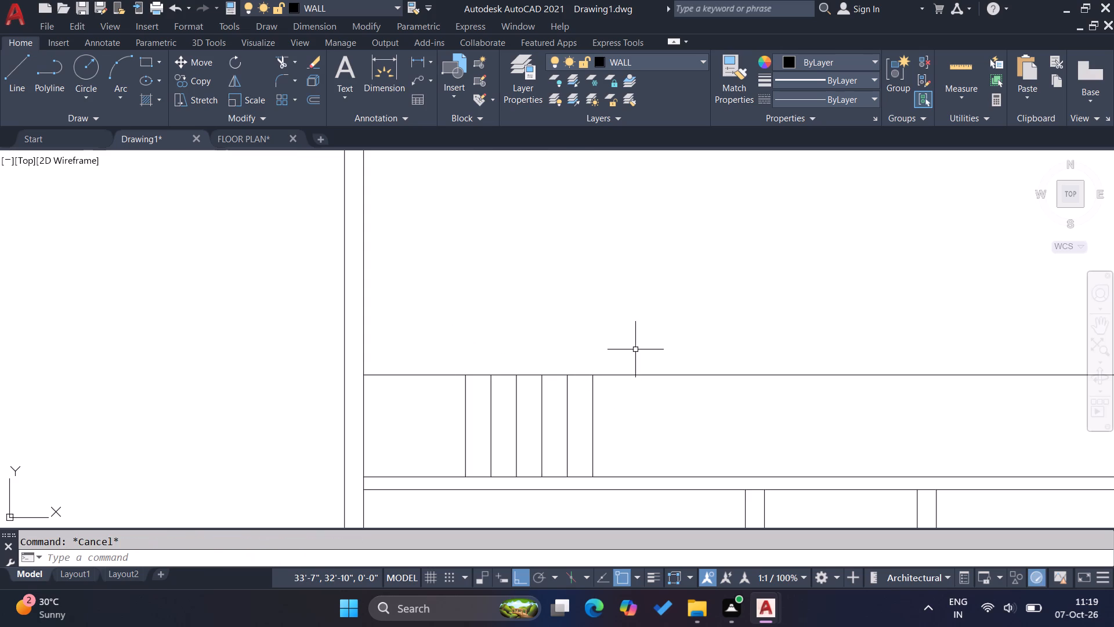
Draw a vertical line upward from the top end of the first riser as the second flight's inner edge.
{"action": "key", "text": "l"}
{"action": "key", "text": "Return"}
{"action": "left_click", "coordinate": [464, 370]}
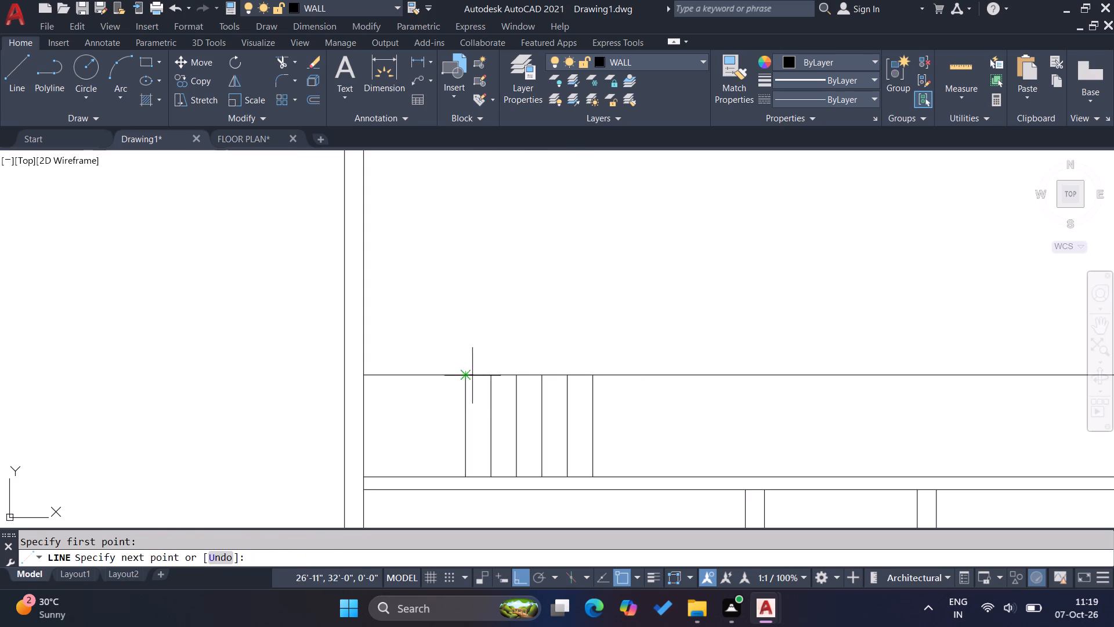
{"action": "scroll", "coordinate": [484, 380], "scroll_direction": "down", "scroll_amount": 2}
{"action": "left_click", "coordinate": [480, 249]}
{"action": "key", "text": "Escape"}
{"action": "key", "text": "Escape"}
{"action": "key", "text": "Escape"}
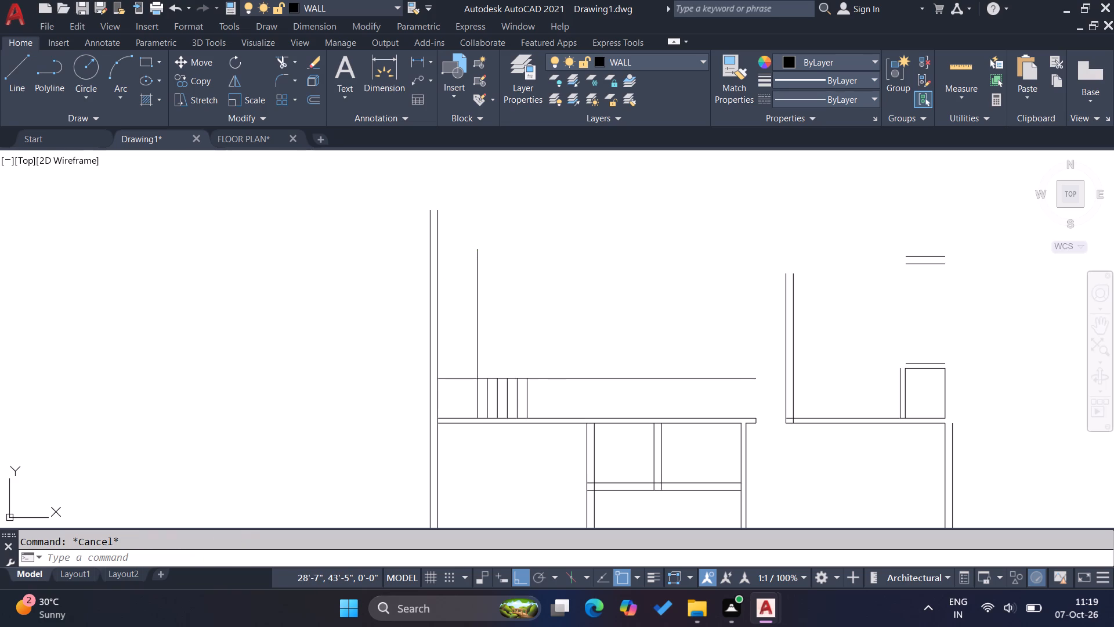
{"action": "key", "text": "Escape"}
{"action": "key", "text": "Escape"}
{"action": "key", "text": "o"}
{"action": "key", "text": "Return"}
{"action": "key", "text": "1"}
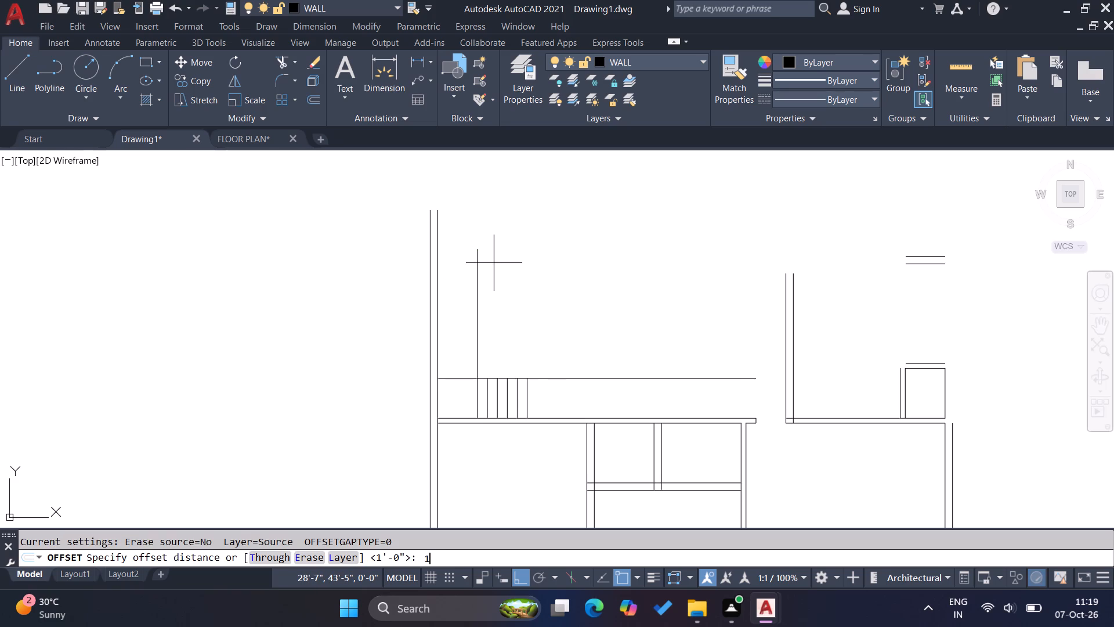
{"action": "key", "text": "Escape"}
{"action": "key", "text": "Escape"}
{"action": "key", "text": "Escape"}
Trim the horizontal stair edge line between the outer wall and the second flight's vertical edge.
{"action": "type", "text": "TR"}
{"action": "key", "text": "Return"}
{"action": "scroll", "coordinate": [464, 387], "scroll_direction": "up", "scroll_amount": 2}
{"action": "left_click", "coordinate": [459, 391]}
{"action": "left_click", "coordinate": [447, 338]}
{"action": "key", "text": "Escape"}
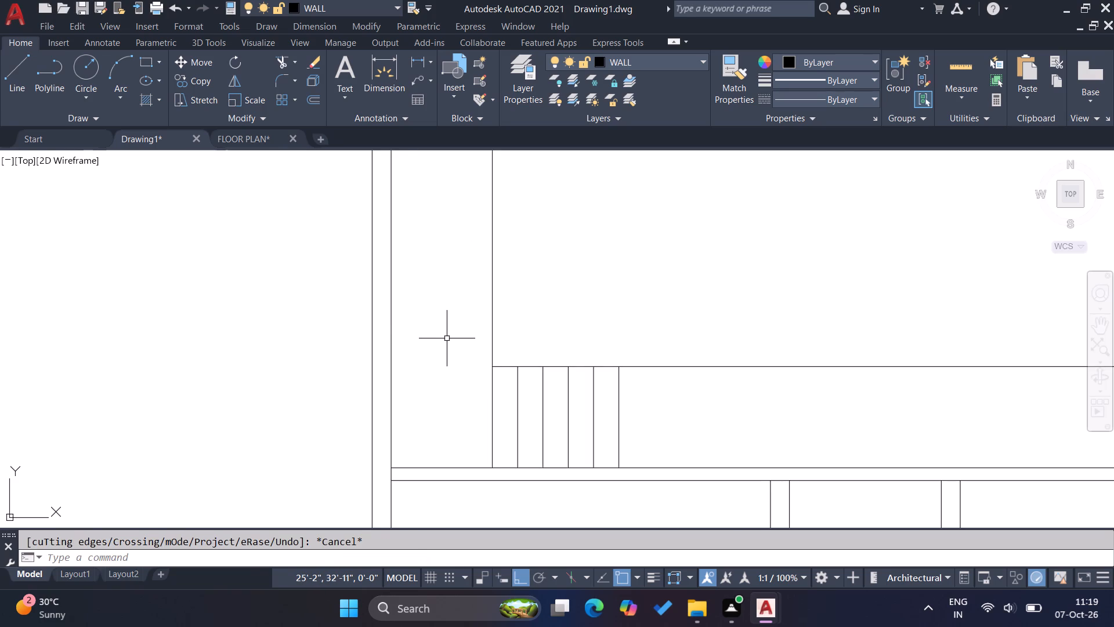
Draw a horizontal line across the landing from the stair's inner corner to the outer wall's inner face.
{"action": "key", "text": "l"}
{"action": "key", "text": "Return"}
{"action": "left_click", "coordinate": [495, 363]}
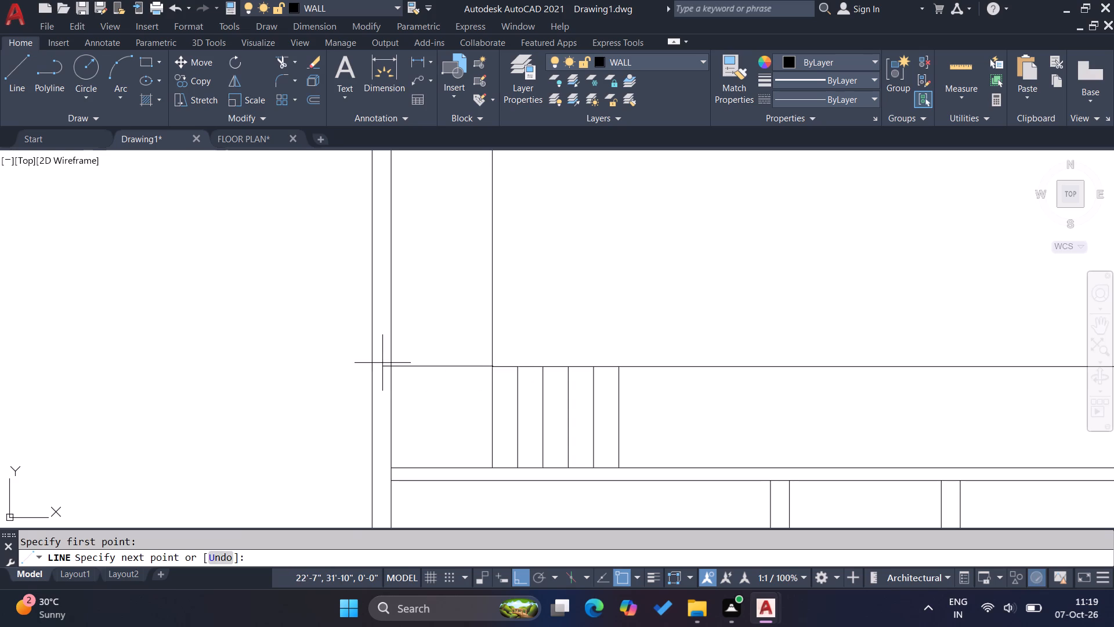
{"action": "left_click", "coordinate": [395, 362]}
{"action": "key", "text": "Escape"}
{"action": "key", "text": "Escape"}
Offset the landing line upward seven times at 1' spacing with the Multiple option to form the second flight's risers.
{"action": "key", "text": "o"}
{"action": "key", "text": "Return"}
{"action": "type", "text": "1'"}
{"action": "key", "text": "Return"}
{"action": "left_click", "coordinate": [462, 366]}
{"action": "left_click", "coordinate": [347, 564]}
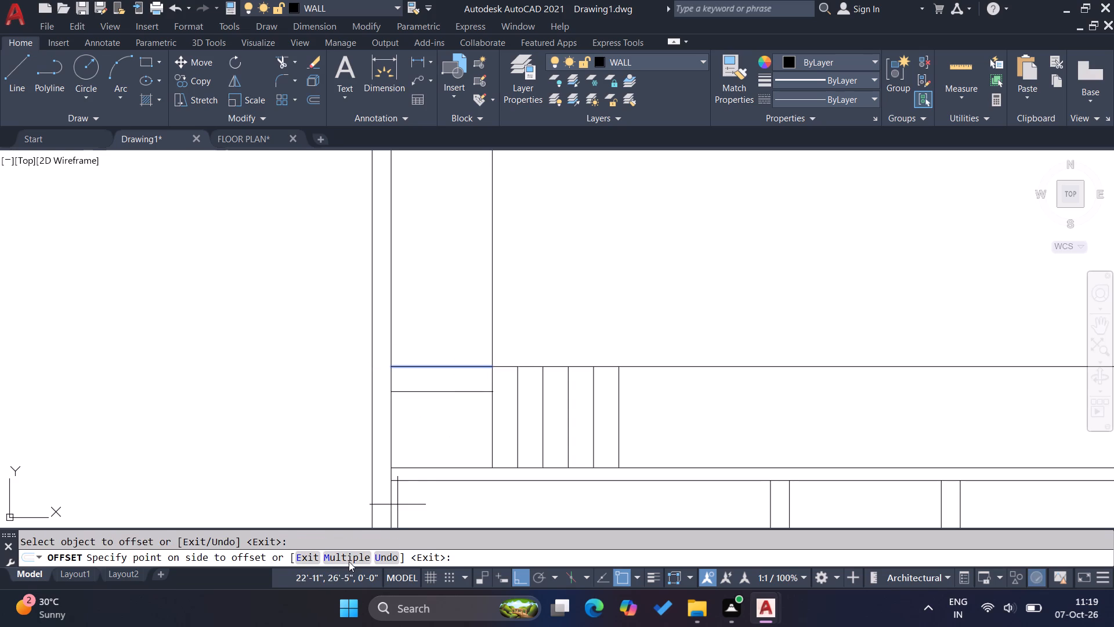
{"action": "left_click", "coordinate": [589, 285]}
{"action": "left_click", "coordinate": [596, 248]}
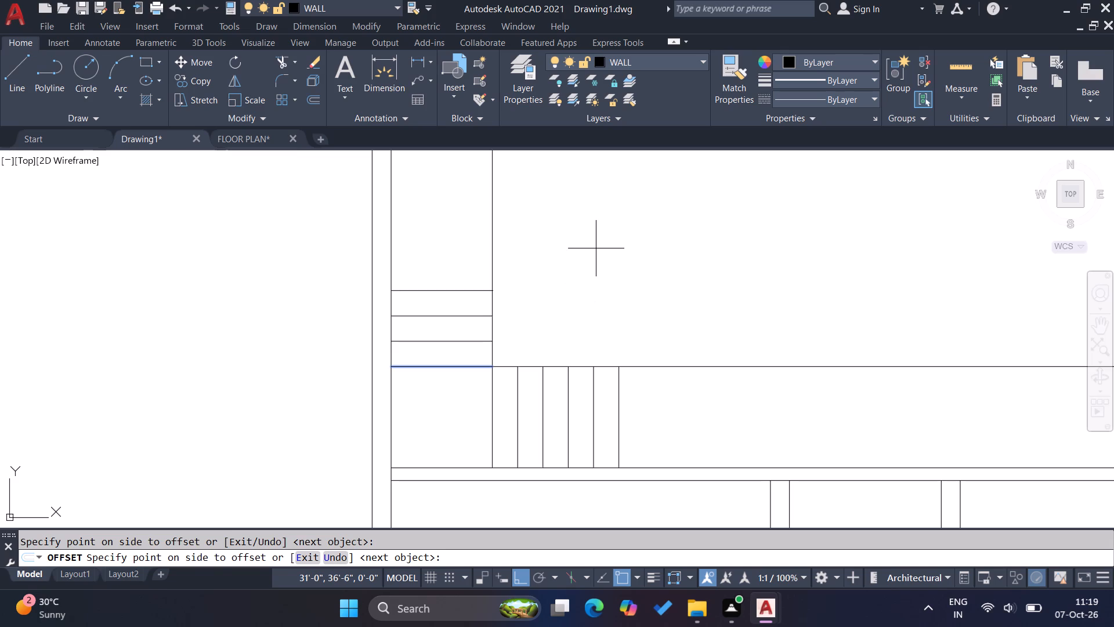
{"action": "left_click", "coordinate": [596, 248]}
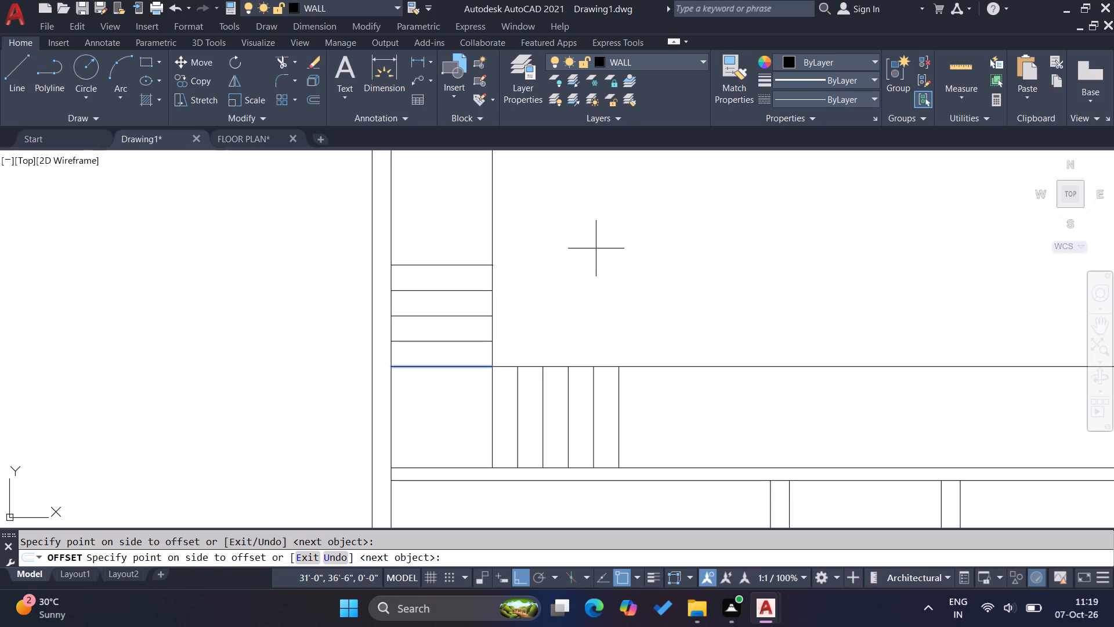
{"action": "left_click", "coordinate": [596, 236]}
{"action": "left_click", "coordinate": [594, 222]}
{"action": "left_click", "coordinate": [595, 203]}
{"action": "left_click", "coordinate": [595, 192]}
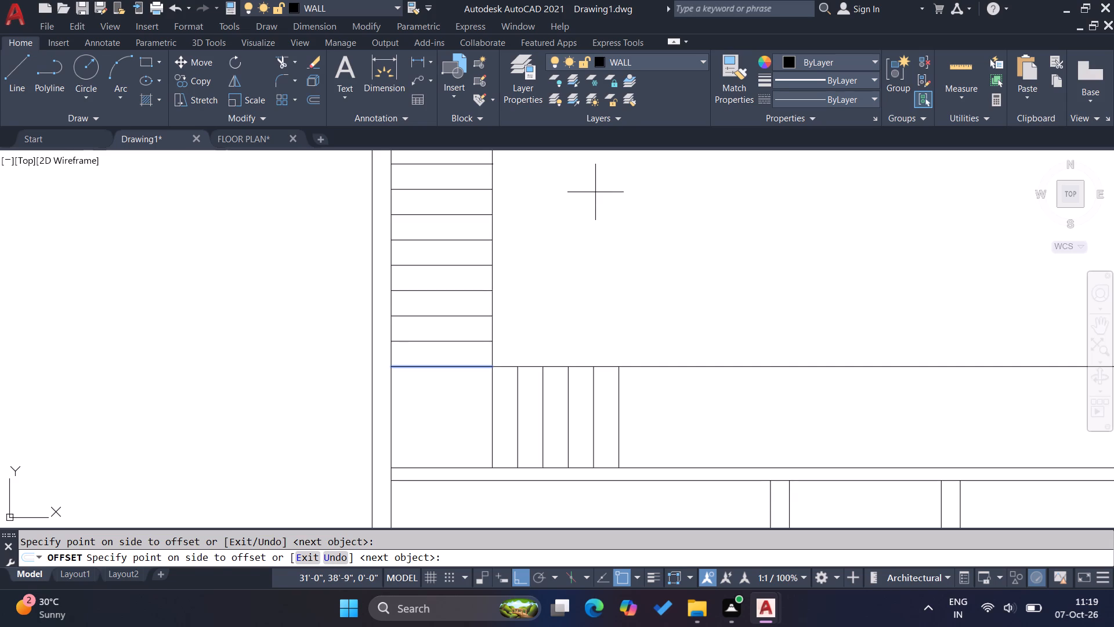
{"action": "key", "text": "Return"}
{"action": "key", "text": "Escape"}
{"action": "key", "text": "Escape"}
{"action": "scroll", "coordinate": [517, 327], "scroll_direction": "down", "scroll_amount": 2}
{"action": "key", "text": "Escape"}
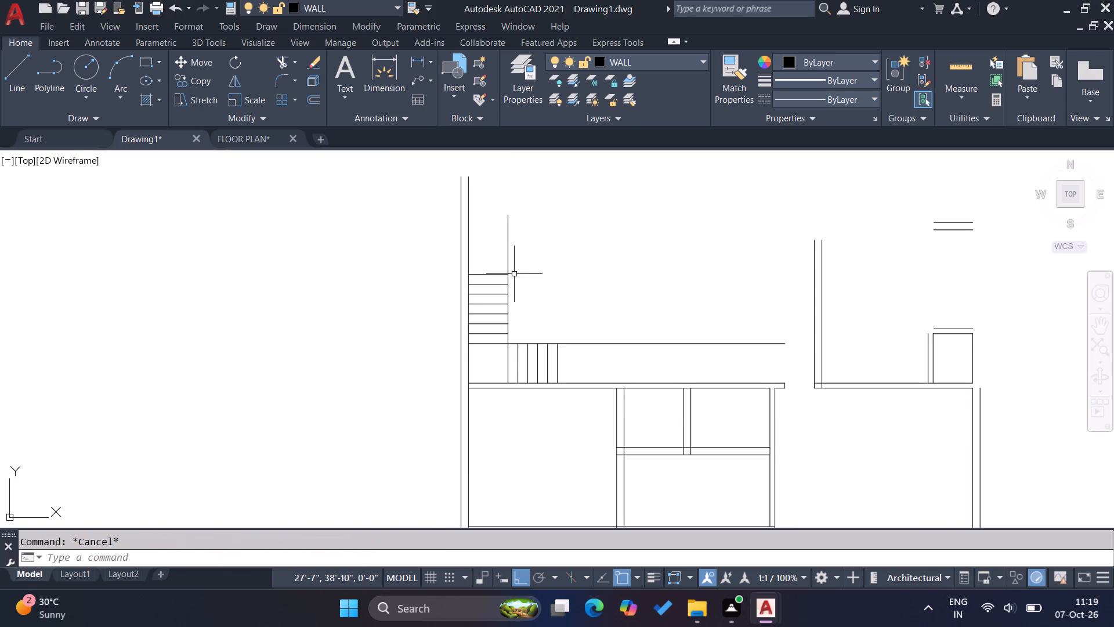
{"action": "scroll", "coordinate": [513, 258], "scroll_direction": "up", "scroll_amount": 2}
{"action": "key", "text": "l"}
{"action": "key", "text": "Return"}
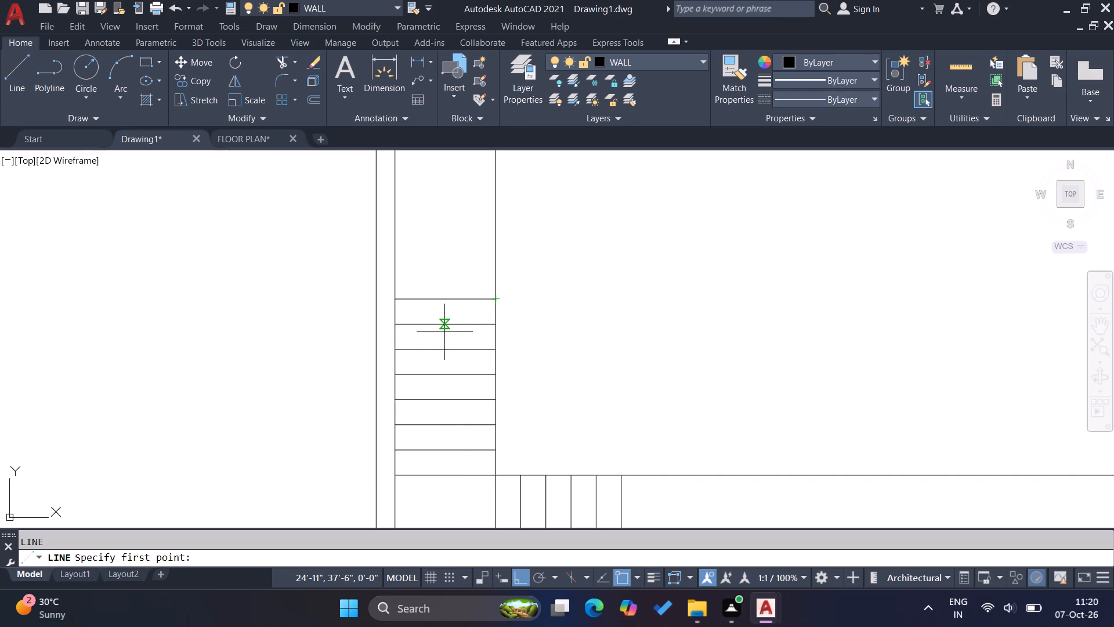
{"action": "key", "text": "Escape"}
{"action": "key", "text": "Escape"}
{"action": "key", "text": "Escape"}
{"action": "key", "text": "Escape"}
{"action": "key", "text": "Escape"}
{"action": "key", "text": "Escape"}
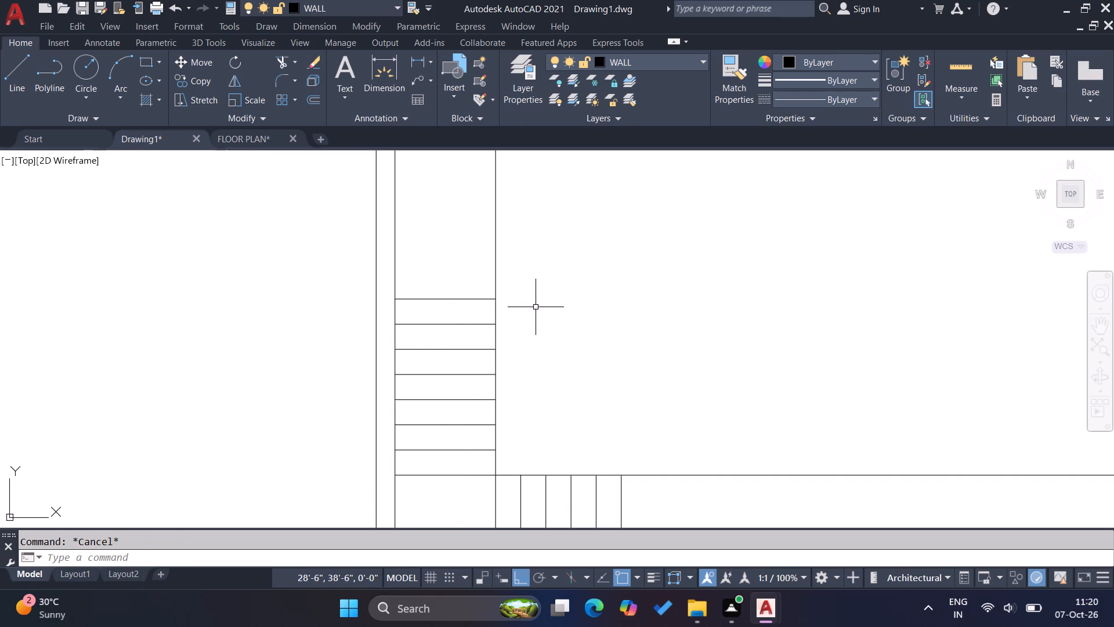
Draw a horizontal line into the room from the inner end of the second flight's topmost riser.
{"action": "key", "text": "l"}
{"action": "key", "text": "Return"}
{"action": "left_click", "coordinate": [496, 298]}
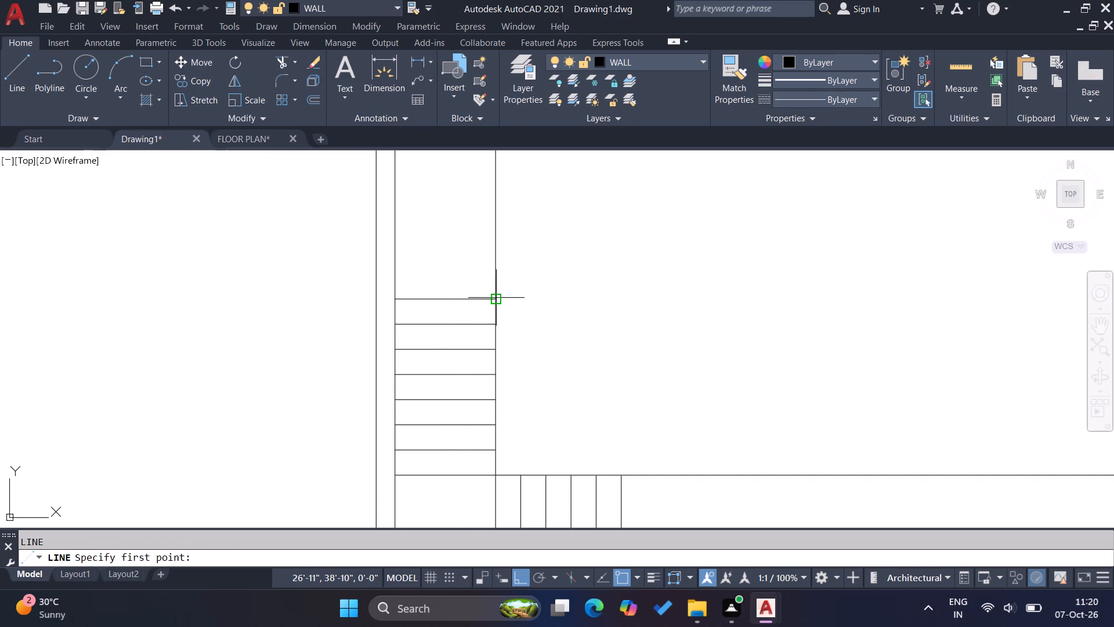
{"action": "left_click", "coordinate": [707, 299]}
{"action": "key", "text": "Escape"}
{"action": "key", "text": "Escape"}
Trim the second flight's vertical edge line above its topmost riser.
{"action": "type", "text": "TR"}
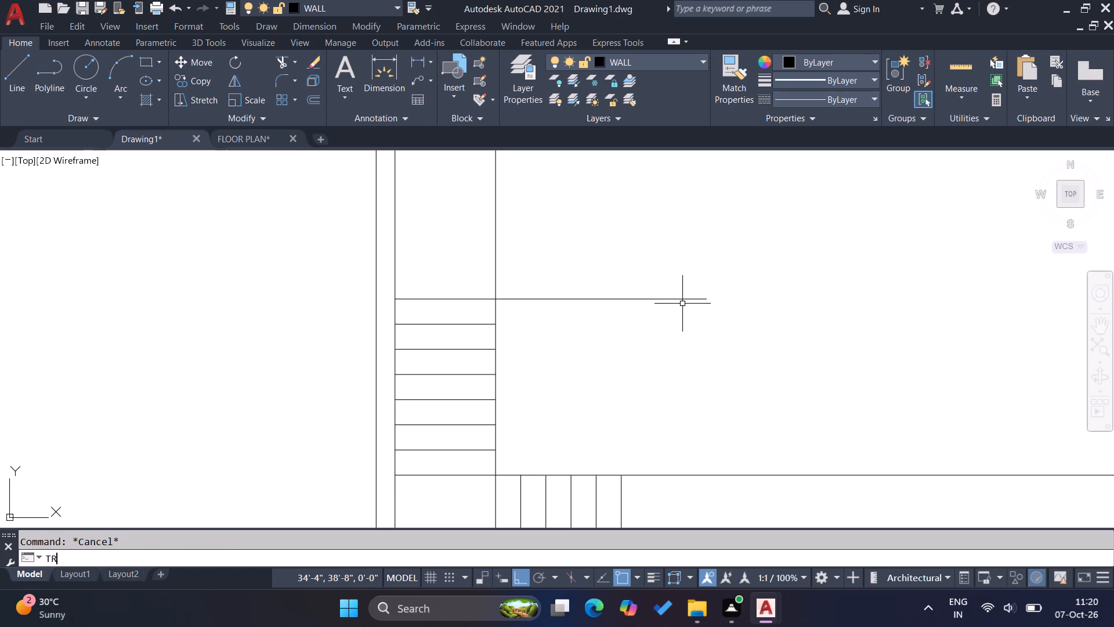
{"action": "key", "text": "Return"}
{"action": "left_click", "coordinate": [561, 262]}
{"action": "left_click", "coordinate": [442, 224]}
{"action": "key", "text": "Escape"}
Copy the six vertical riser lines of the lower flight.
{"action": "scroll", "coordinate": [601, 318], "scroll_direction": "down", "scroll_amount": 2}
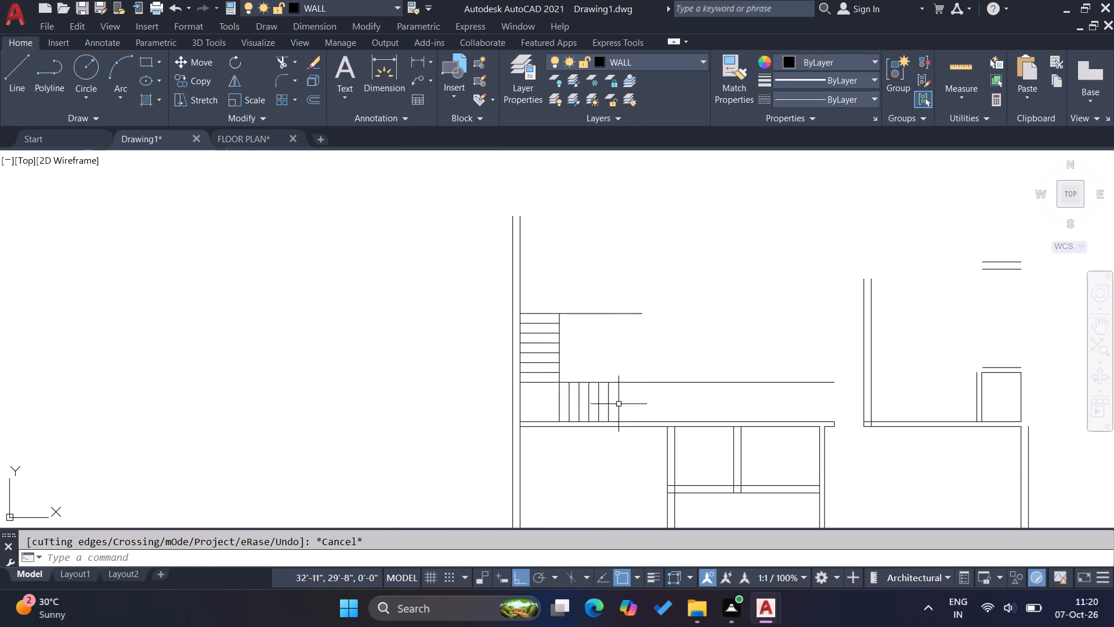
{"action": "left_click", "coordinate": [619, 405]}
{"action": "left_click", "coordinate": [526, 397]}
{"action": "type", "text": "CO"}
{"action": "key", "text": "Return"}
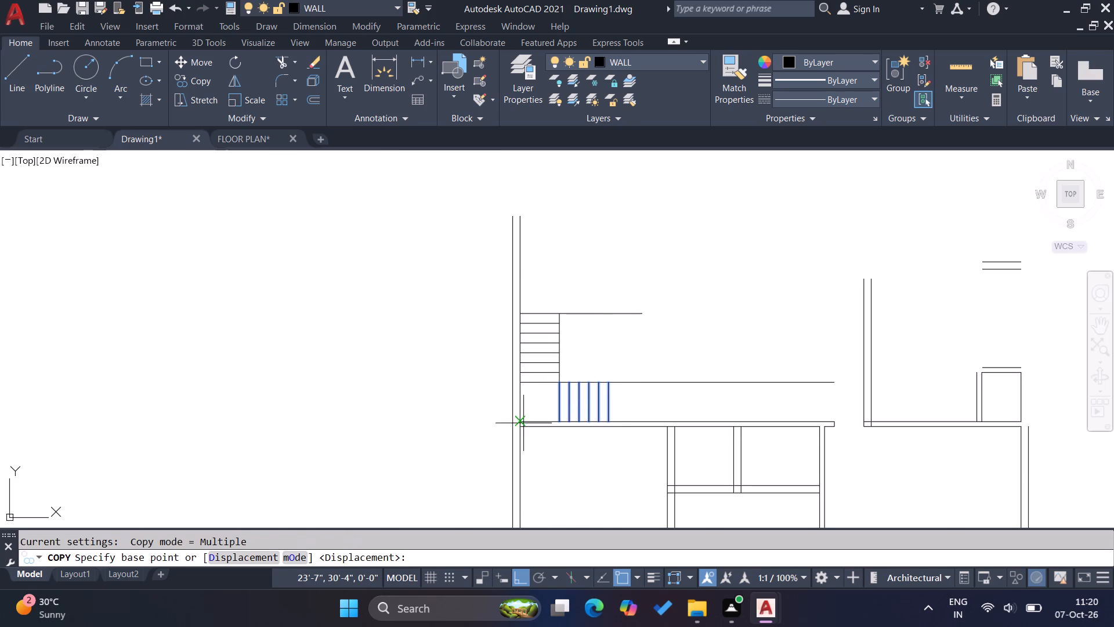
{"action": "scroll", "coordinate": [562, 411], "scroll_direction": "up", "scroll_amount": 3}
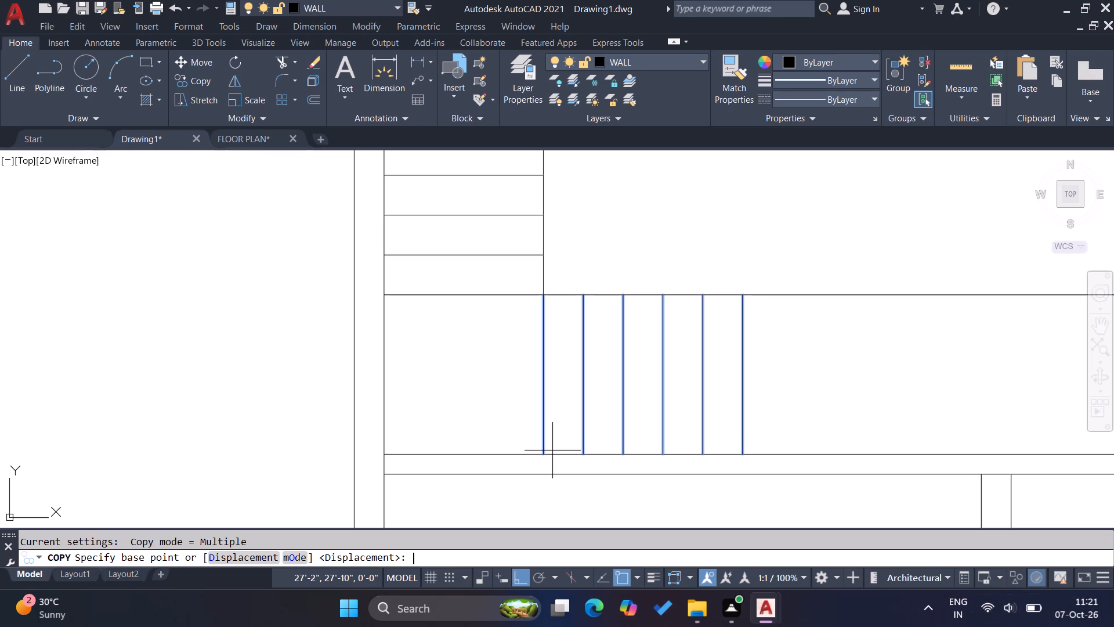
{"action": "right_click_drag", "start_coordinate": [1025, 626], "coordinate": [824, 626]}
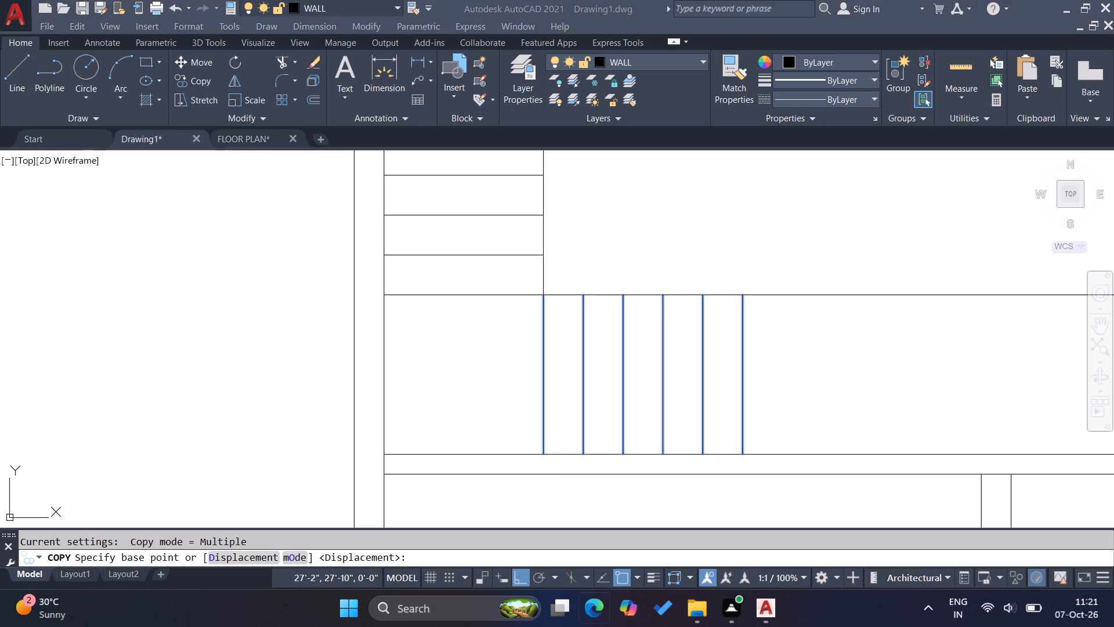
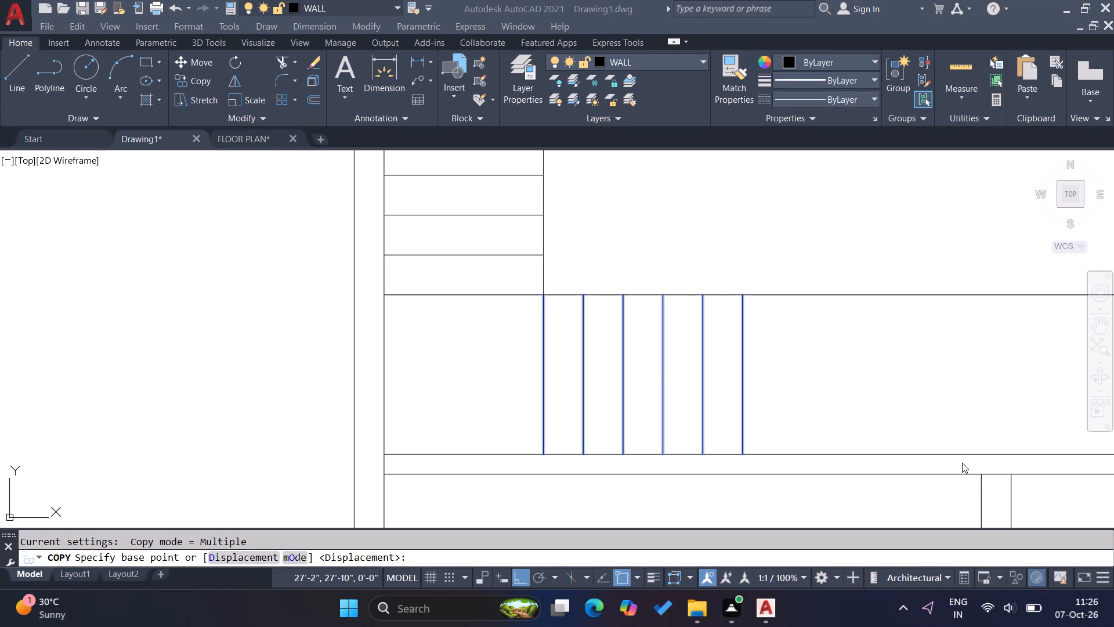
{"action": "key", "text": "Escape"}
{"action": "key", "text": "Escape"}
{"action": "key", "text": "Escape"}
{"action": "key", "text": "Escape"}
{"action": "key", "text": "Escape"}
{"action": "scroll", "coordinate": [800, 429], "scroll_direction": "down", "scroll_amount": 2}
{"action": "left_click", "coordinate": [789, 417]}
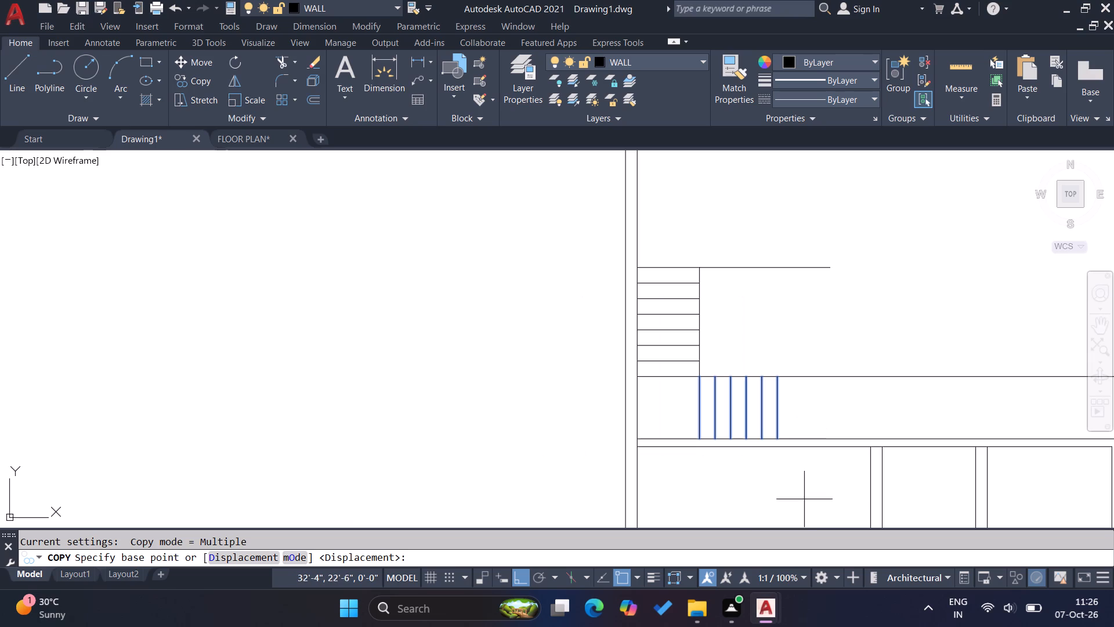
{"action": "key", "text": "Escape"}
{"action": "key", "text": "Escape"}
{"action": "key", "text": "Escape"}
Copy the lower flight's six vertical risers from the innermost riser's lower end to the inner end of the second flight's topmost riser.
{"action": "left_click", "coordinate": [805, 417]}
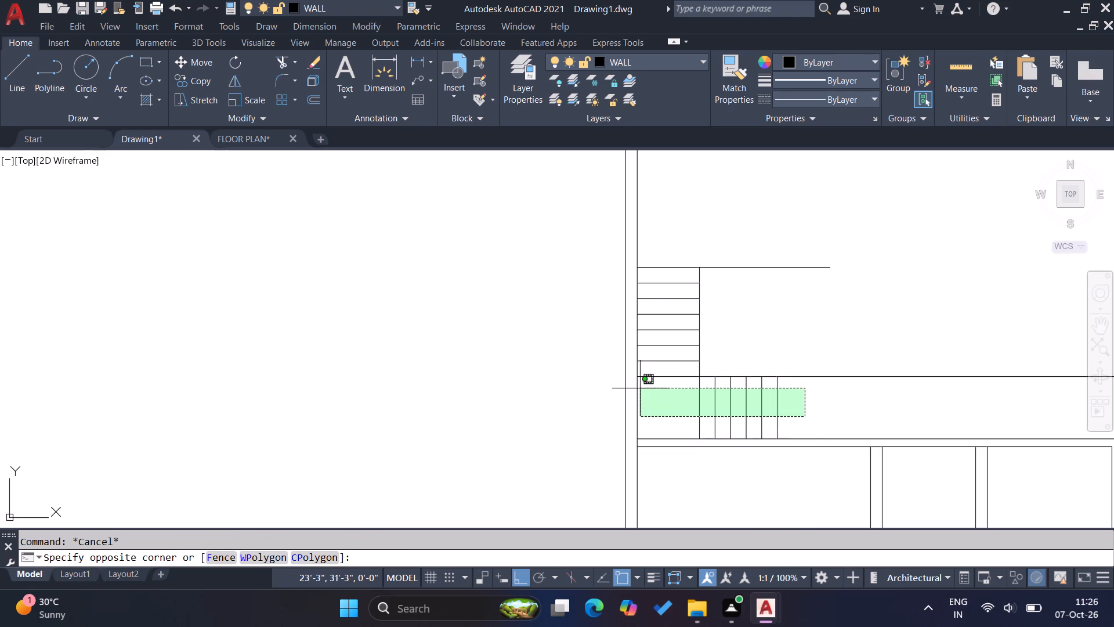
{"action": "left_click", "coordinate": [640, 389]}
{"action": "type", "text": "co"}
{"action": "key", "text": "Return"}
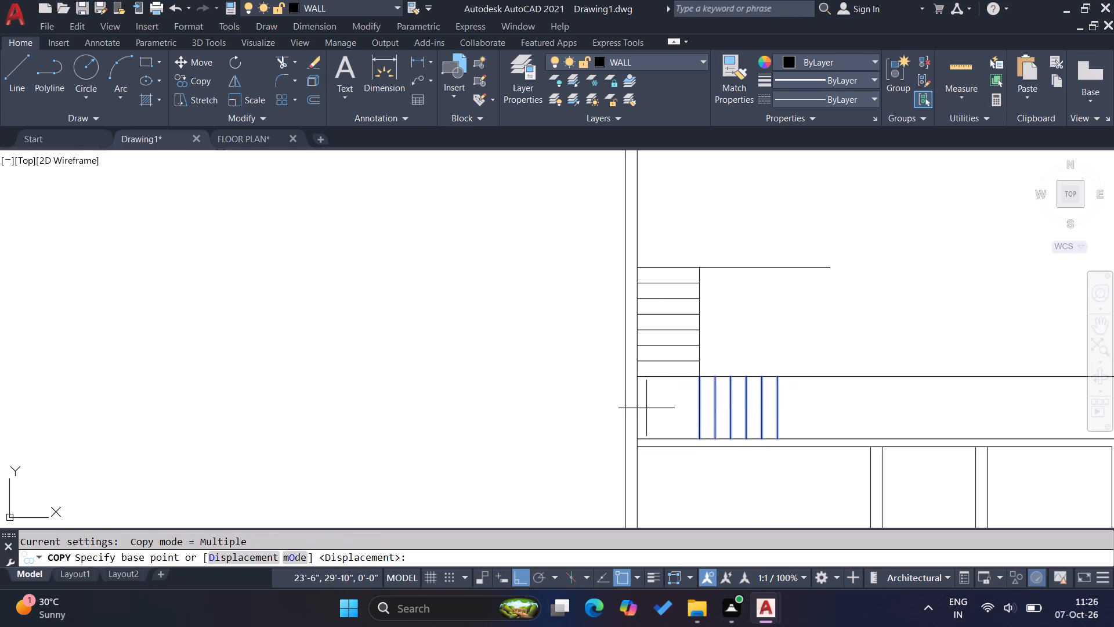
{"action": "left_click", "coordinate": [696, 439]}
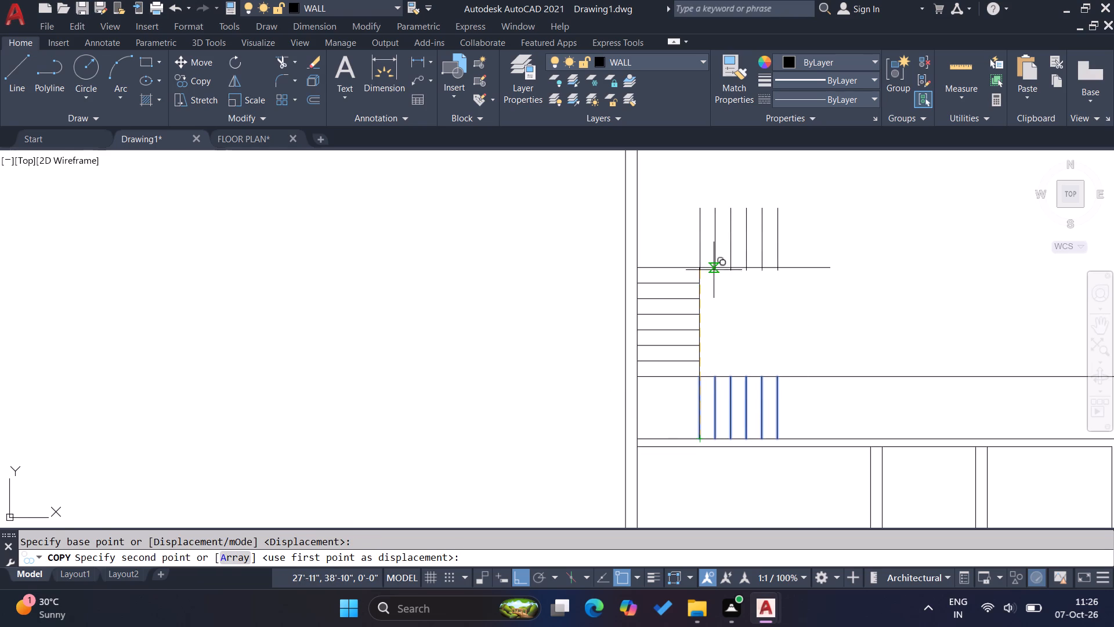
{"action": "left_click", "coordinate": [701, 269]}
{"action": "key", "text": "Escape"}
{"action": "key", "text": "Escape"}
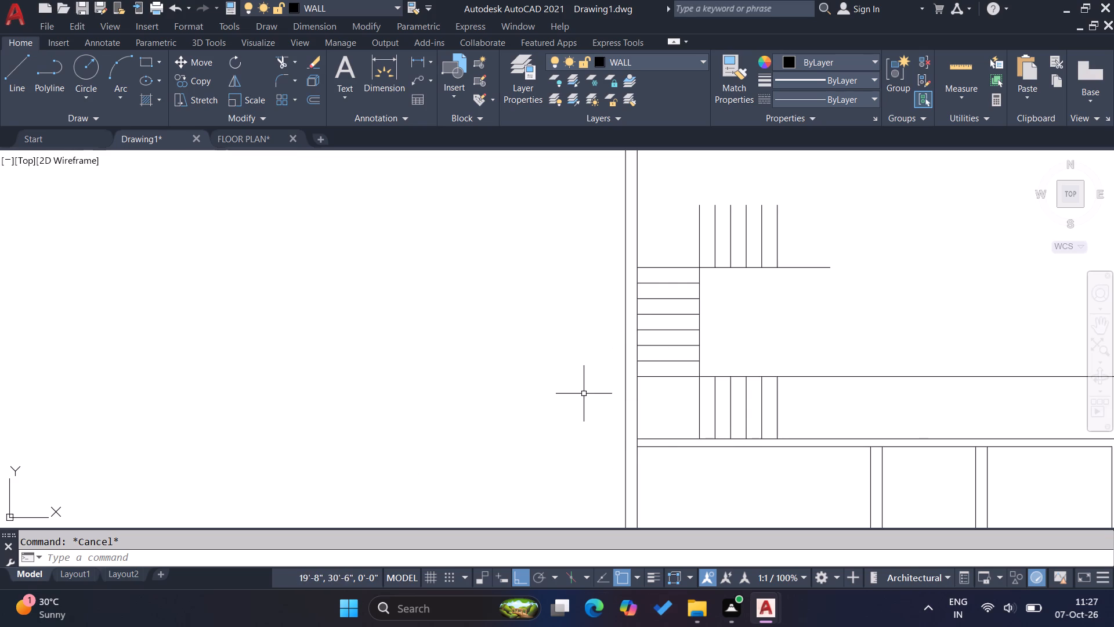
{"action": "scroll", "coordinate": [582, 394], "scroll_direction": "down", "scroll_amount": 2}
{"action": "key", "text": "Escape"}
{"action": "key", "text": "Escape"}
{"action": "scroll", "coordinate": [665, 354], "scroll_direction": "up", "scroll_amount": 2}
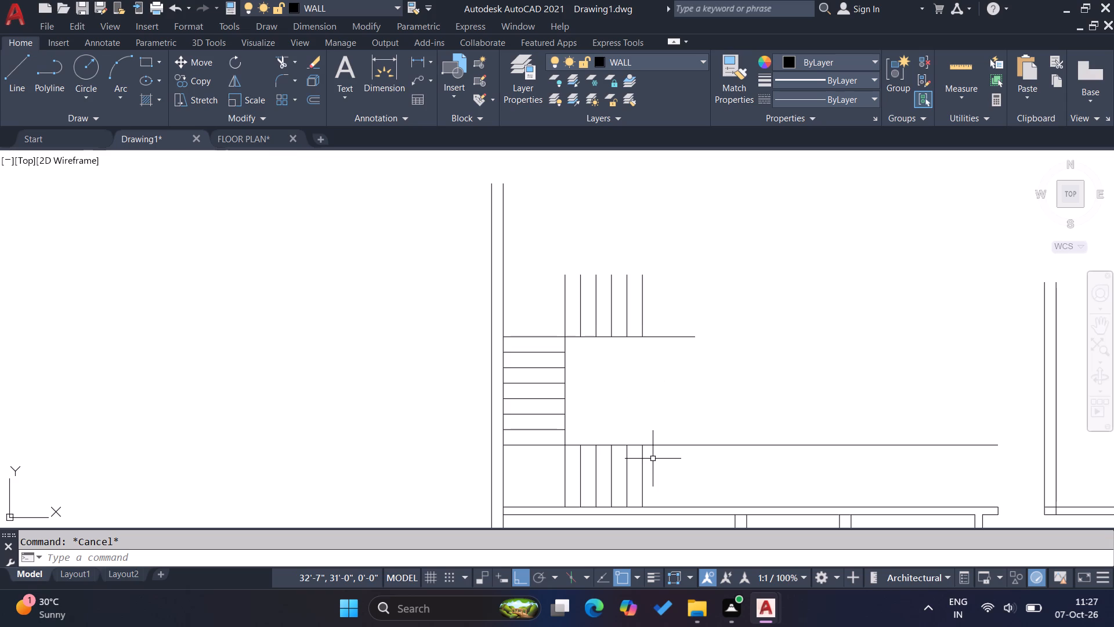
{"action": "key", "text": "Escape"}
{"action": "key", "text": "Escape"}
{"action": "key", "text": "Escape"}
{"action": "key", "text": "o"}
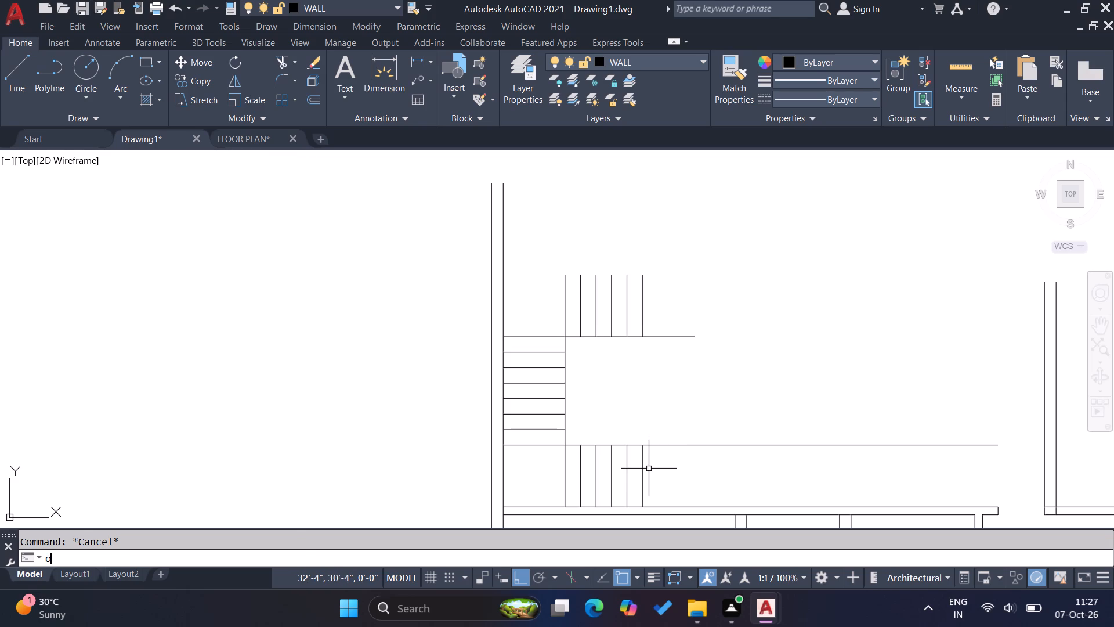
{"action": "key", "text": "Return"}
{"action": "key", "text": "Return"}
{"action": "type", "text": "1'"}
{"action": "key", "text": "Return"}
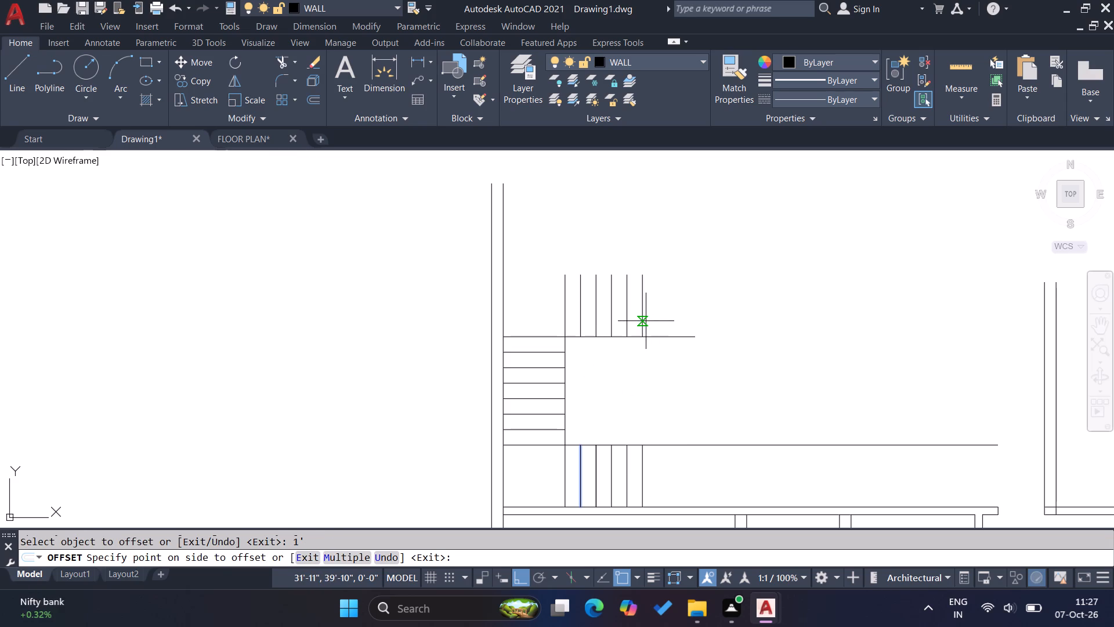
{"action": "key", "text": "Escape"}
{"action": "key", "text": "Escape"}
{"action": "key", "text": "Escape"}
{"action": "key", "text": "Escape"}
Offset the outermost riser of both the upper and lower flights 1' outward, away from the wall, to add one tread each.
{"action": "key", "text": "o"}
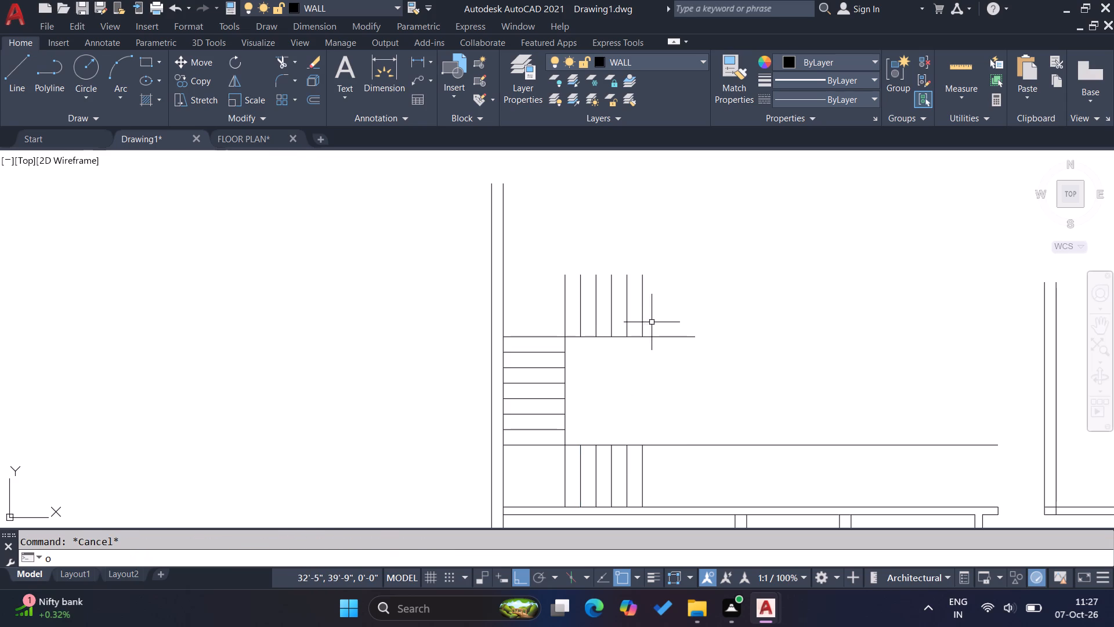
{"action": "key", "text": "Return"}
{"action": "key", "text": "1"}
{"action": "key", "text": "apostrophe"}
{"action": "key", "text": "Return"}
{"action": "left_click", "coordinate": [642, 322]}
{"action": "left_click", "coordinate": [676, 322]}
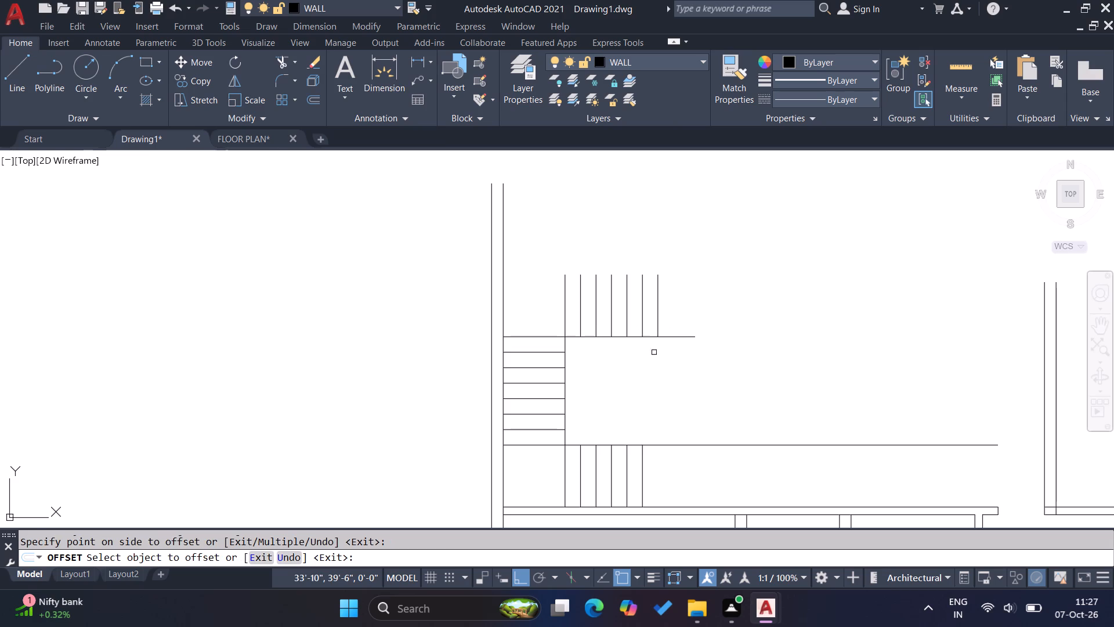
{"action": "left_click", "coordinate": [645, 467]}
{"action": "left_click", "coordinate": [671, 466]}
{"action": "key", "text": "Escape"}
{"action": "key", "text": "Escape"}
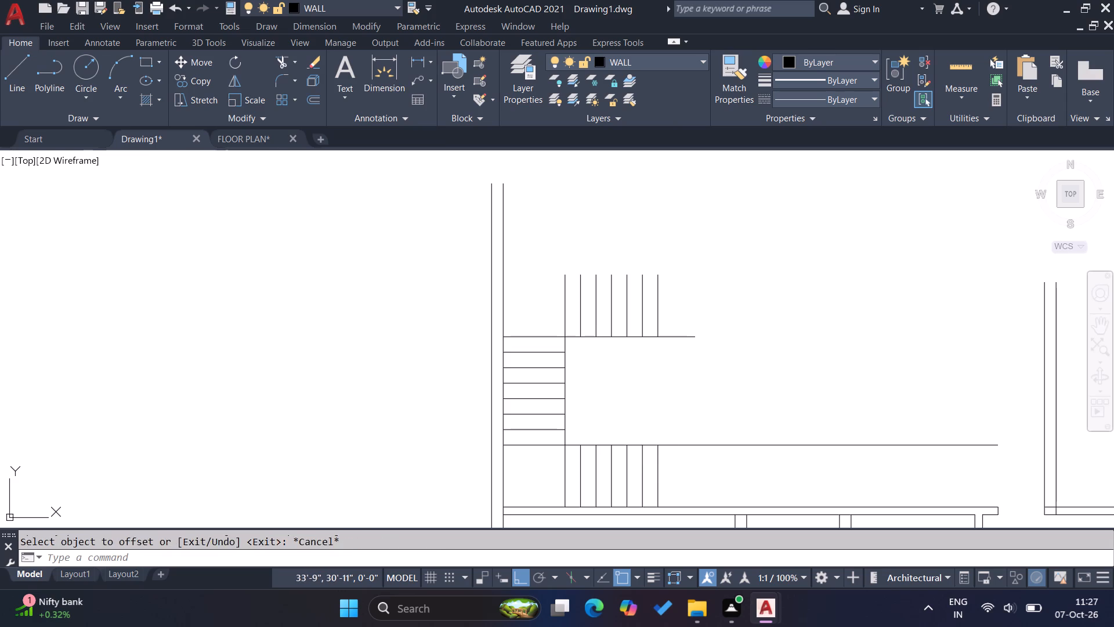
{"action": "key", "text": "Escape"}
Trim the horizontal edge lines of the lower and upper flights where they run past their outermost risers.
{"action": "scroll", "coordinate": [617, 365], "scroll_direction": "down", "scroll_amount": 1}
{"action": "key", "text": "t"}
{"action": "key", "text": "r"}
{"action": "key", "text": "Return"}
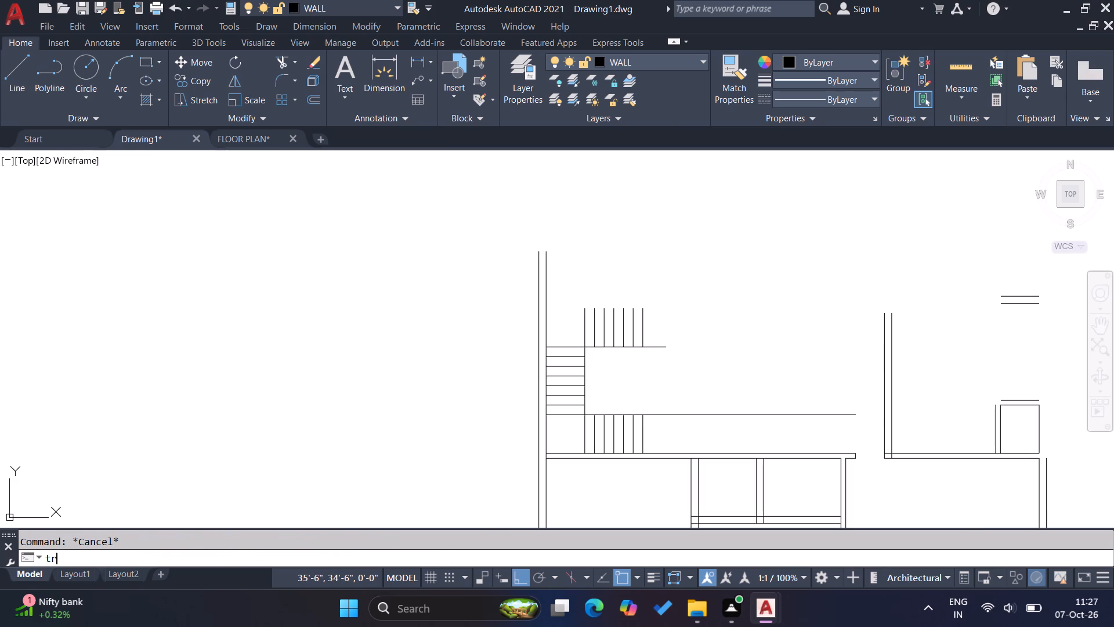
{"action": "left_click", "coordinate": [654, 392]}
{"action": "left_click", "coordinate": [682, 435]}
{"action": "left_click", "coordinate": [670, 324]}
{"action": "left_click", "coordinate": [657, 362]}
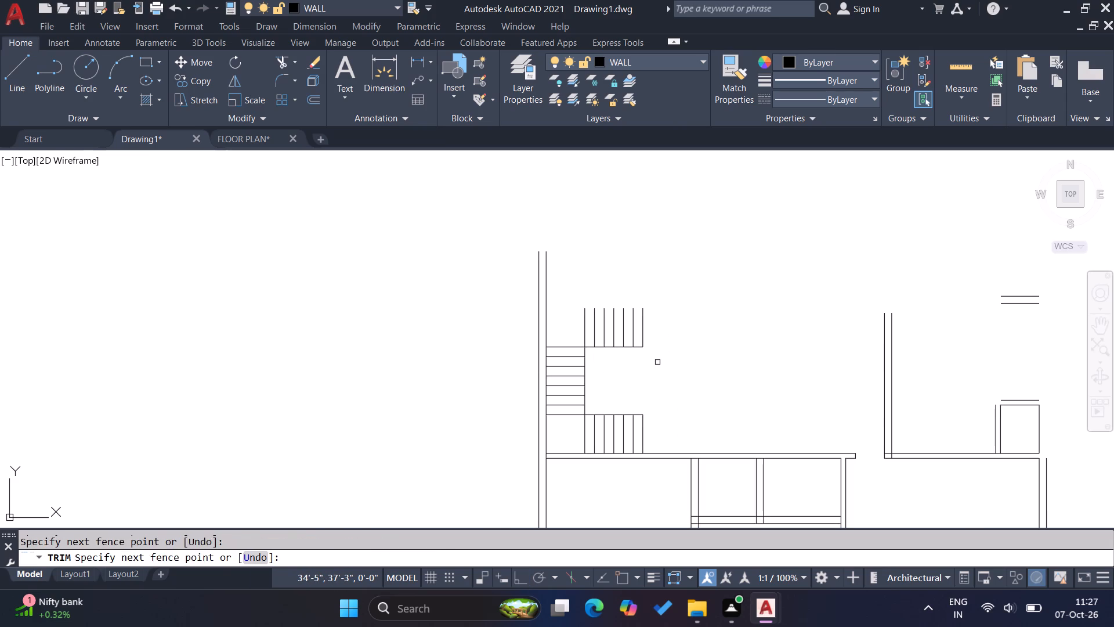
{"action": "key", "text": "Escape"}
{"action": "key", "text": "Escape"}
Draw a horizontal line along the upper ends of the upper flight's risers, reaching slightly past the innermost riser toward the wall.
{"action": "key", "text": "l"}
{"action": "key", "text": "Return"}
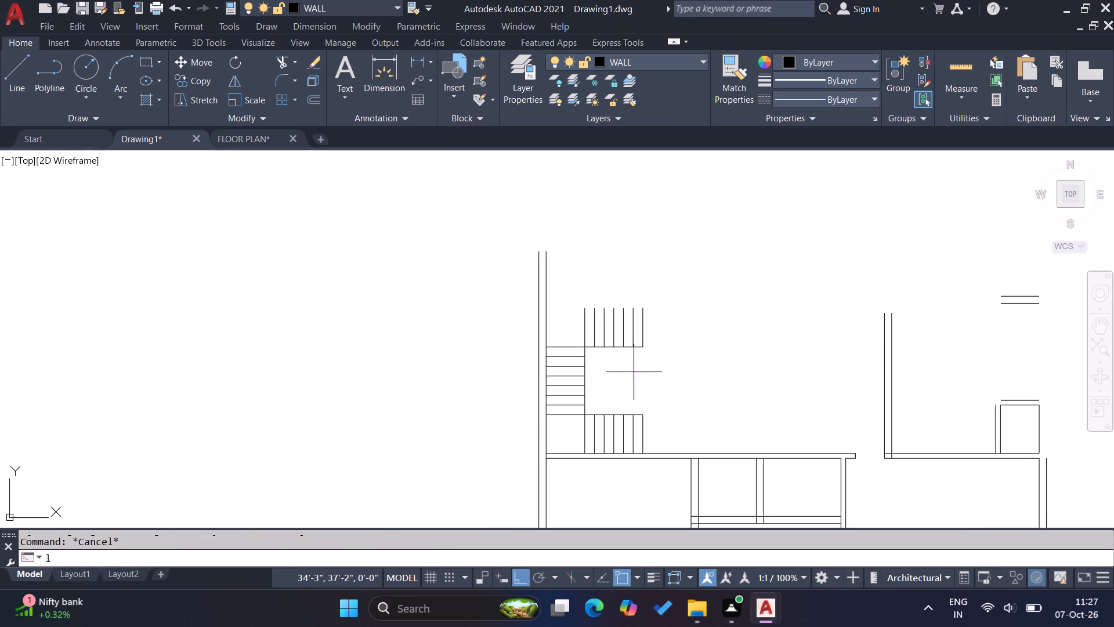
{"action": "left_click", "coordinate": [643, 305]}
{"action": "left_click", "coordinate": [574, 304]}
{"action": "key", "text": "Escape"}
{"action": "key", "text": "Escape"}
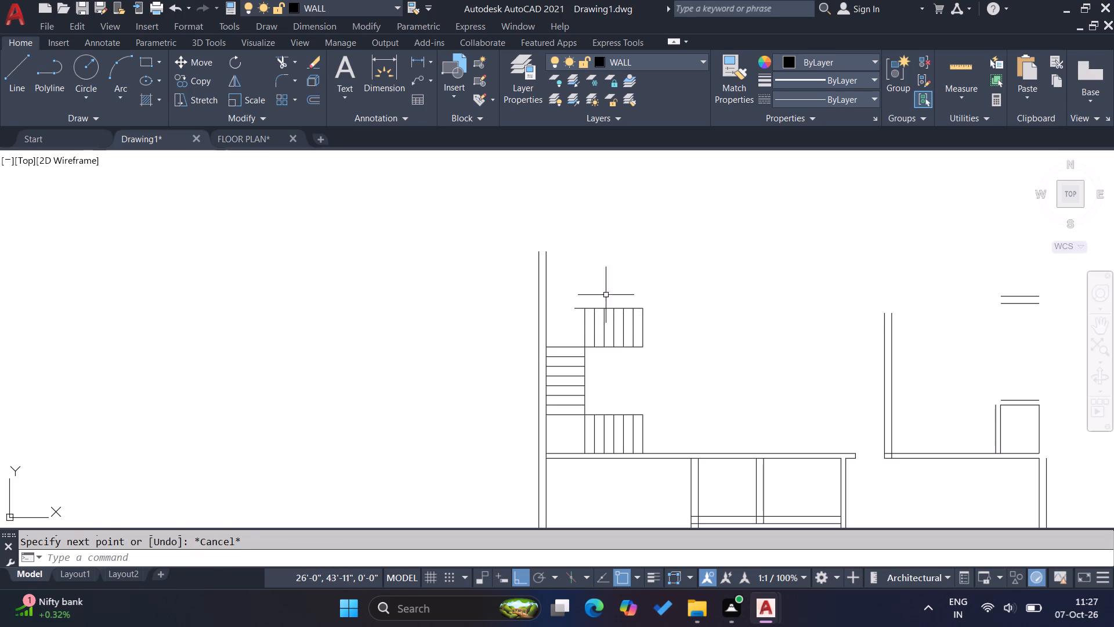
Extend the upper flight's top edge line to the inner face of the left wall, closing the upper landing.
{"action": "key", "text": "Escape"}
{"action": "type", "text": "ex"}
{"action": "key", "text": "Return"}
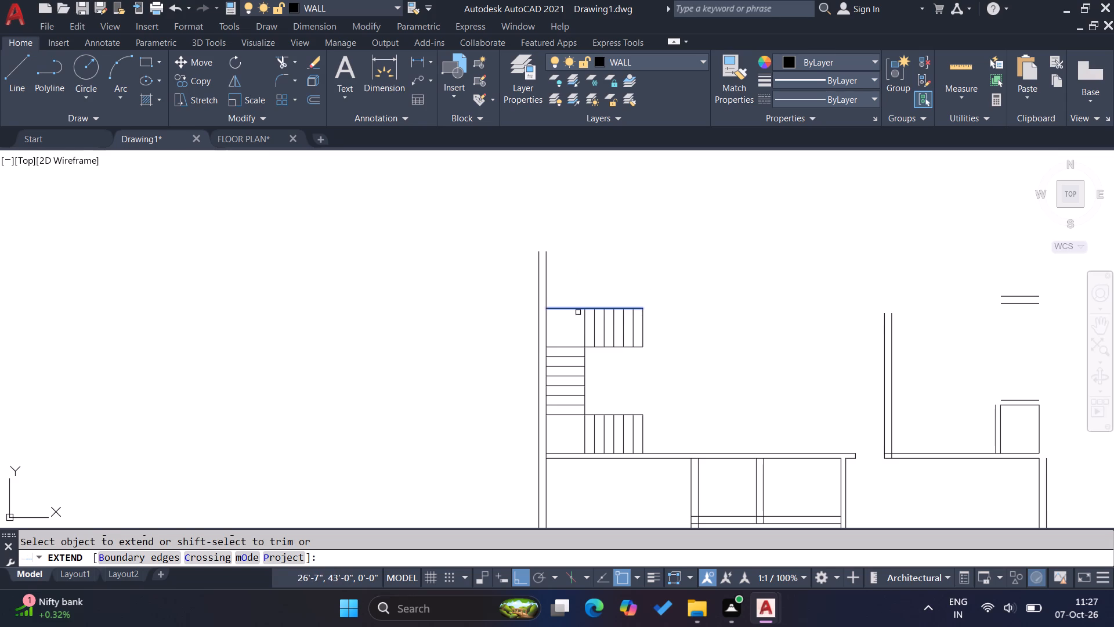
{"action": "left_click", "coordinate": [578, 300]}
{"action": "left_click", "coordinate": [575, 320]}
{"action": "key", "text": "Escape"}
{"action": "key", "text": "Escape"}
{"action": "key", "text": "Escape"}
{"action": "scroll", "coordinate": [574, 316], "scroll_direction": "down", "scroll_amount": 2}
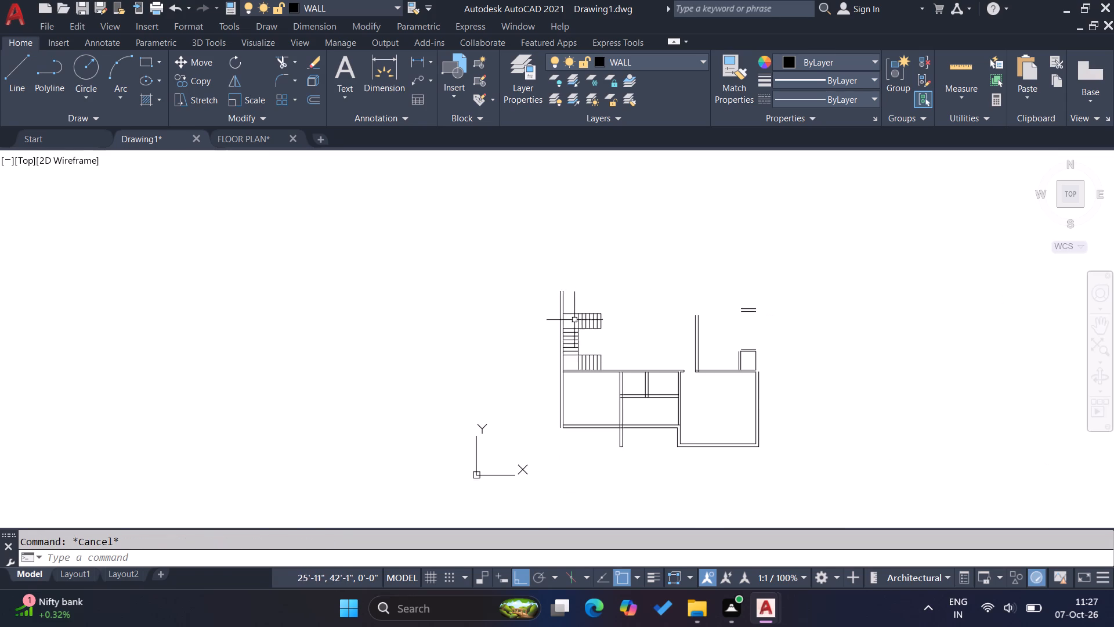
{"action": "scroll", "coordinate": [598, 383], "scroll_direction": "up", "scroll_amount": 2}
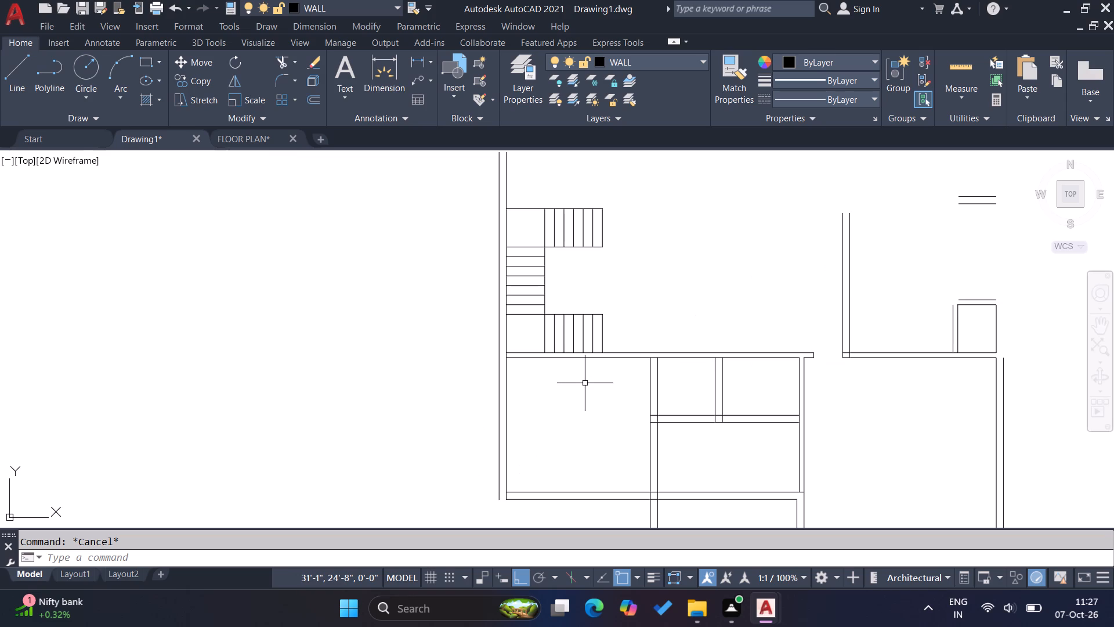
Offset the inner face line of the left wall 2' into the lower-left room.
{"action": "key", "text": "Escape"}
{"action": "key", "text": "Escape"}
{"action": "key", "text": "Escape"}
{"action": "key", "text": "o"}
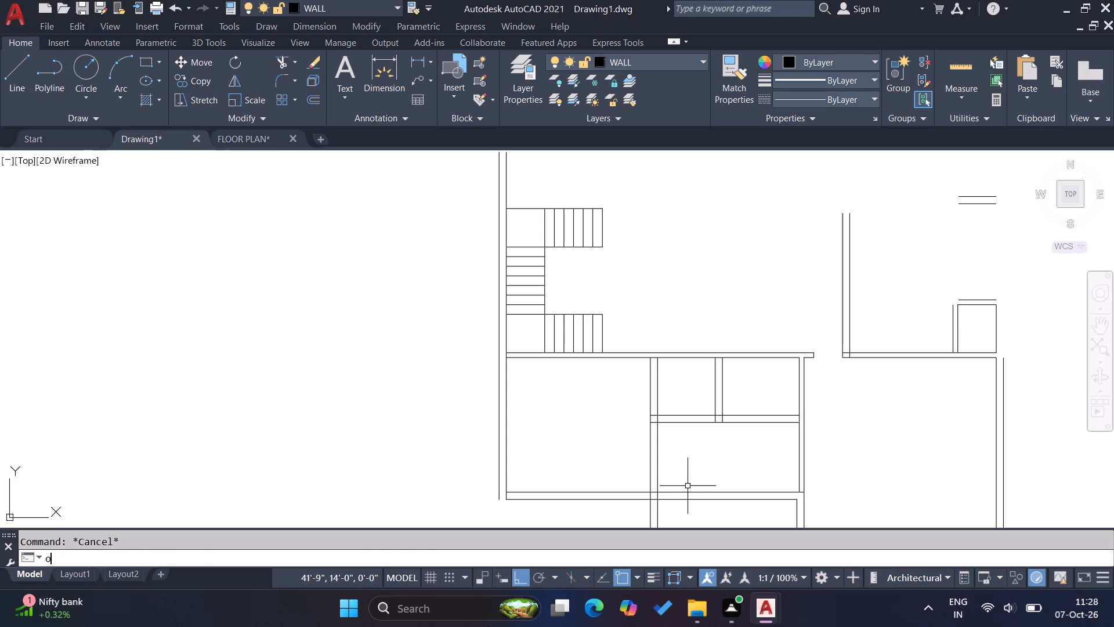
{"action": "key", "text": "Return"}
{"action": "key", "text": "2"}
{"action": "key", "text": "apostrophe"}
{"action": "key", "text": "Return"}
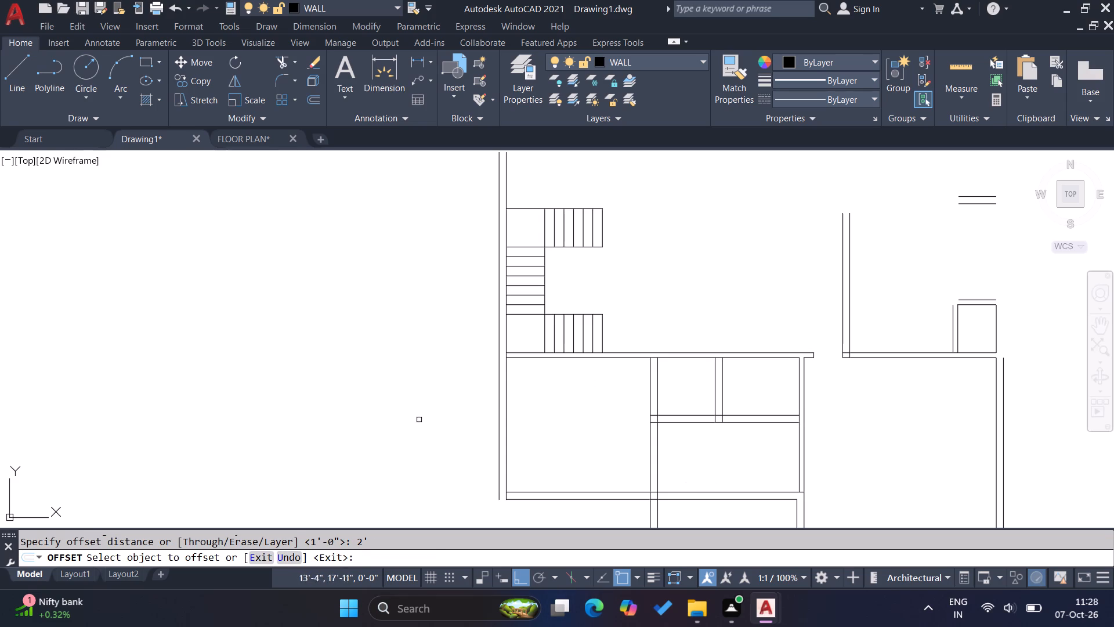
{"action": "left_click", "coordinate": [507, 399]}
{"action": "left_click", "coordinate": [536, 398]}
{"action": "key", "text": "Escape"}
{"action": "key", "text": "Escape"}
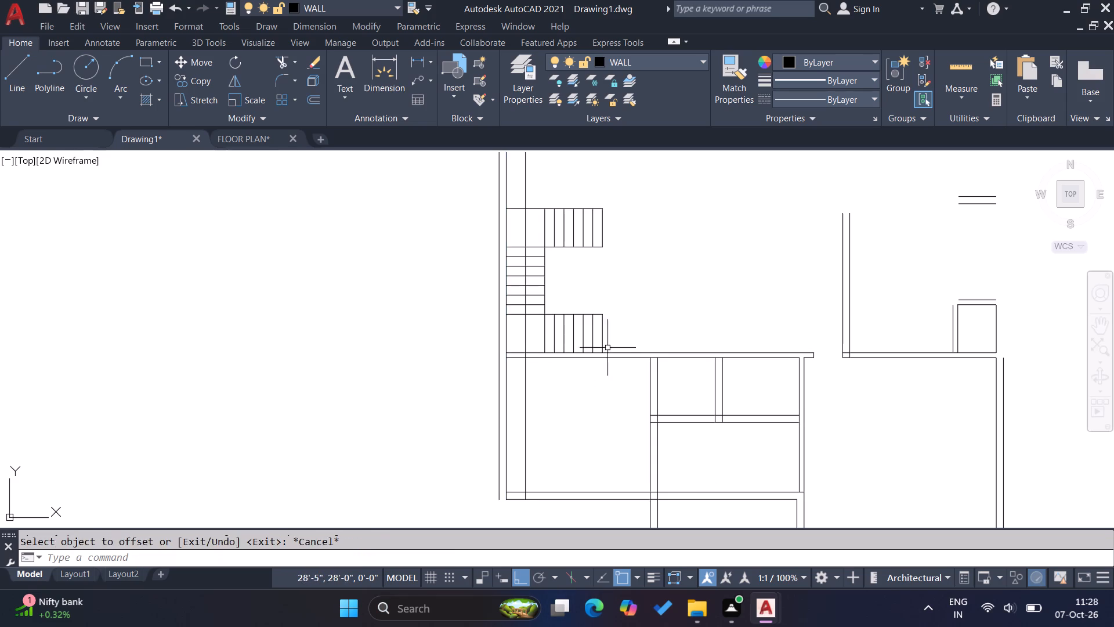
{"action": "key", "text": "Escape"}
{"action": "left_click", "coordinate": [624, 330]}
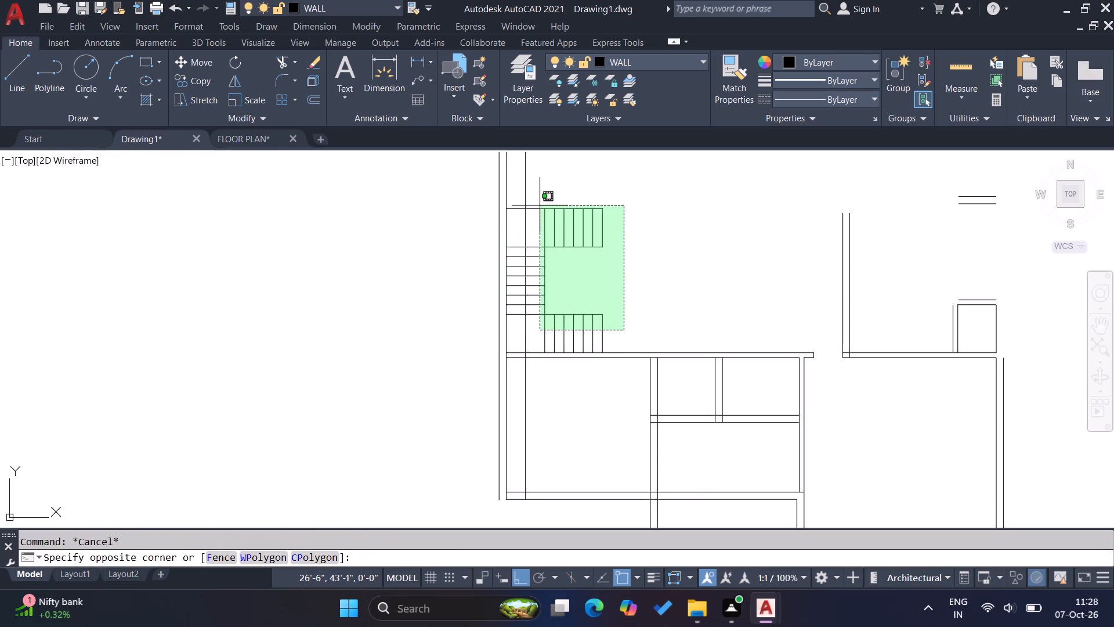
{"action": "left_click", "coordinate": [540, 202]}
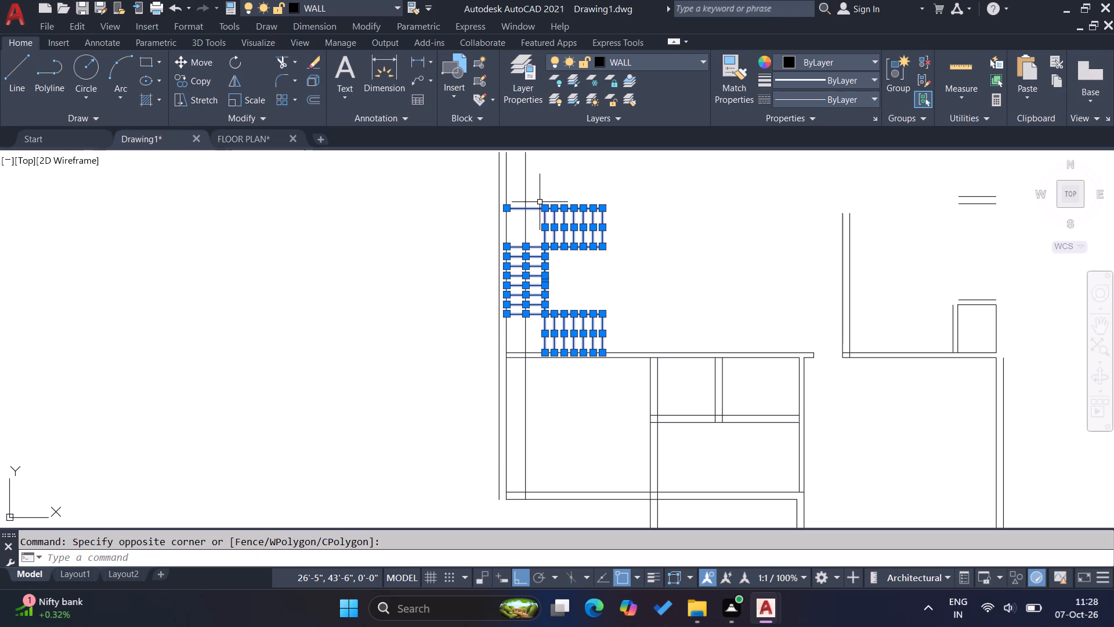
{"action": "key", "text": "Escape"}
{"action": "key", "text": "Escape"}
Fillet the outer and inner line pairs of the left wall and the horizontal wall below the staircase into square corners.
{"action": "key", "text": "f"}
{"action": "key", "text": "Return"}
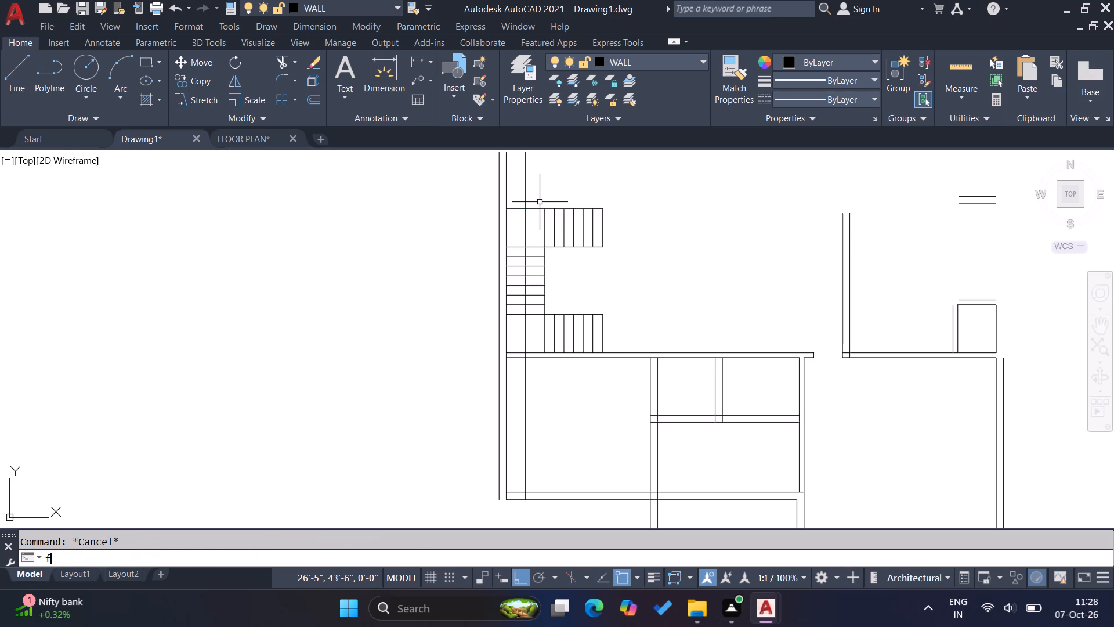
{"action": "left_click", "coordinate": [515, 349]}
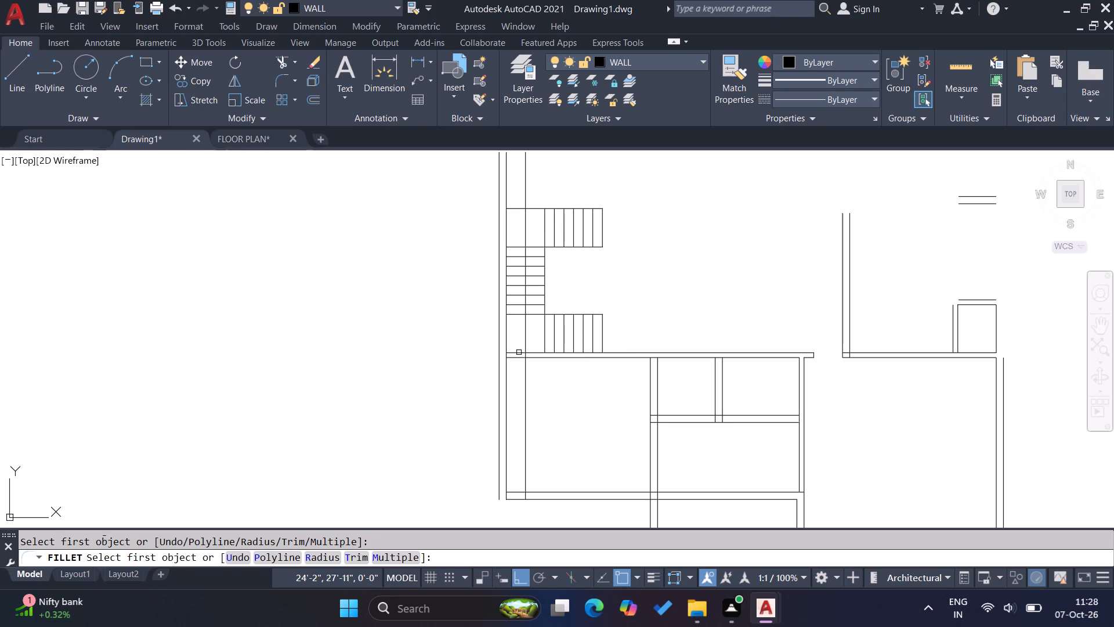
{"action": "left_click", "coordinate": [519, 353]}
{"action": "left_click", "coordinate": [501, 359]}
{"action": "key", "text": "Return"}
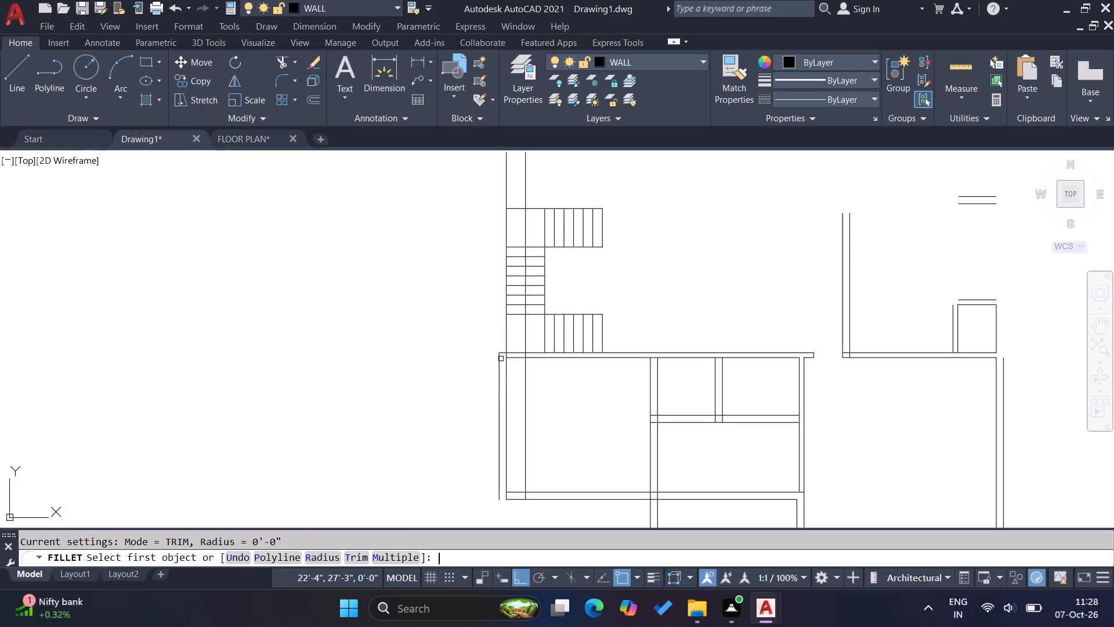
{"action": "left_click", "coordinate": [514, 357]}
{"action": "left_click", "coordinate": [507, 363]}
{"action": "key", "text": "Escape"}
{"action": "key", "text": "Escape"}
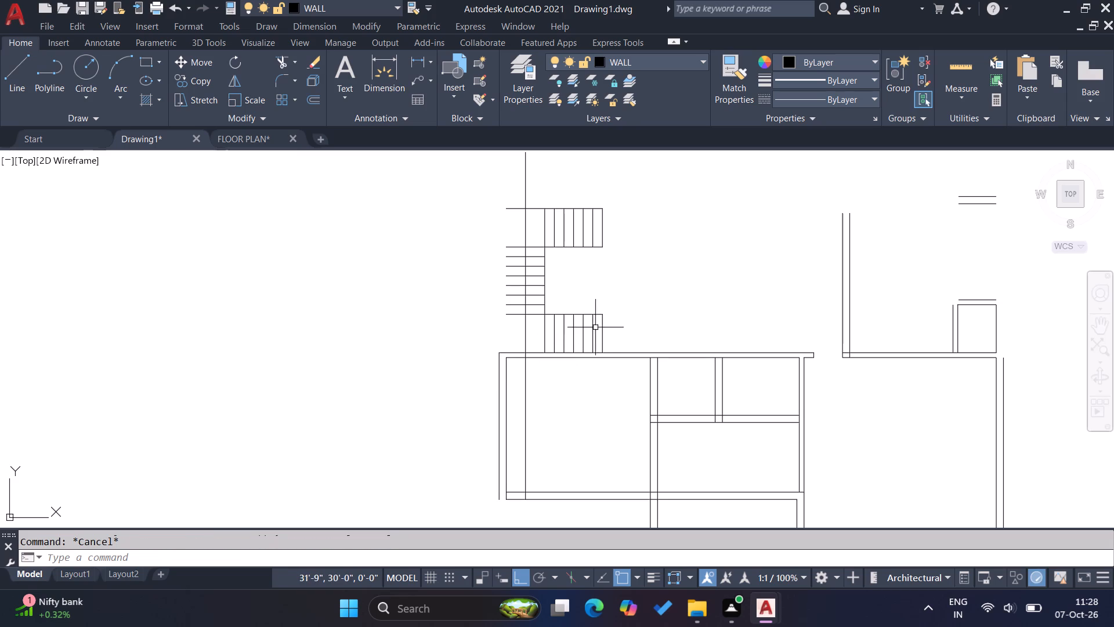
{"action": "key", "text": "Escape"}
Move the whole staircase horizontally from the lower flight's outermost riser's lower end onto the 2' offset line at the wall's top edge.
{"action": "left_click", "coordinate": [606, 329]}
{"action": "left_click", "coordinate": [533, 185]}
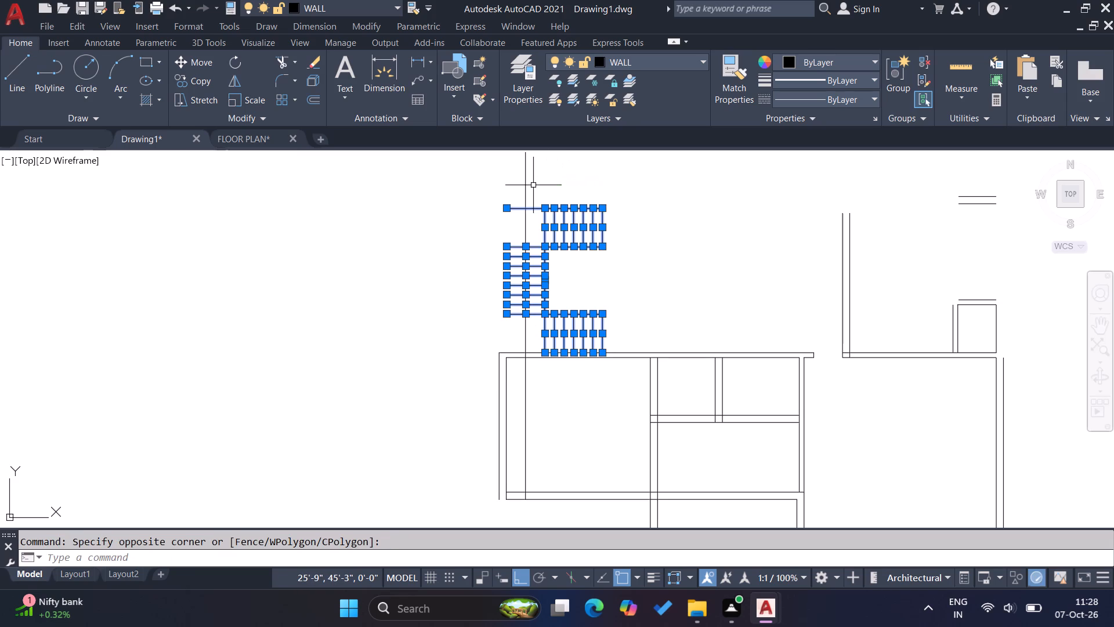
{"action": "key", "text": "c"}
{"action": "key", "text": "BackSpace"}
{"action": "key", "text": "m"}
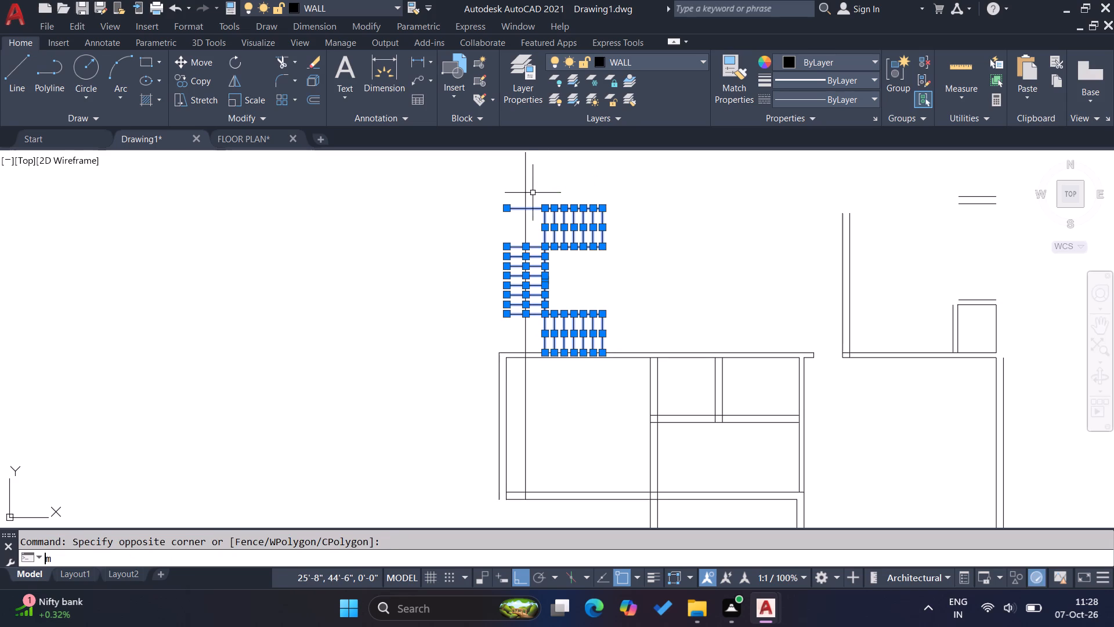
{"action": "key", "text": "Return"}
{"action": "left_click", "coordinate": [602, 349]}
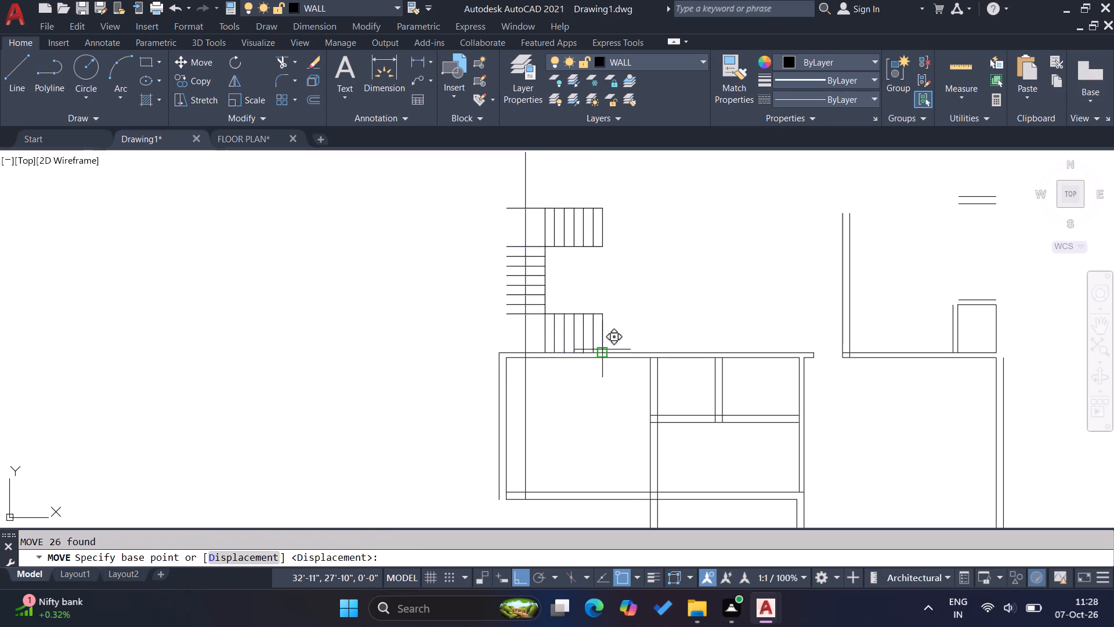
{"action": "left_click", "coordinate": [525, 348]}
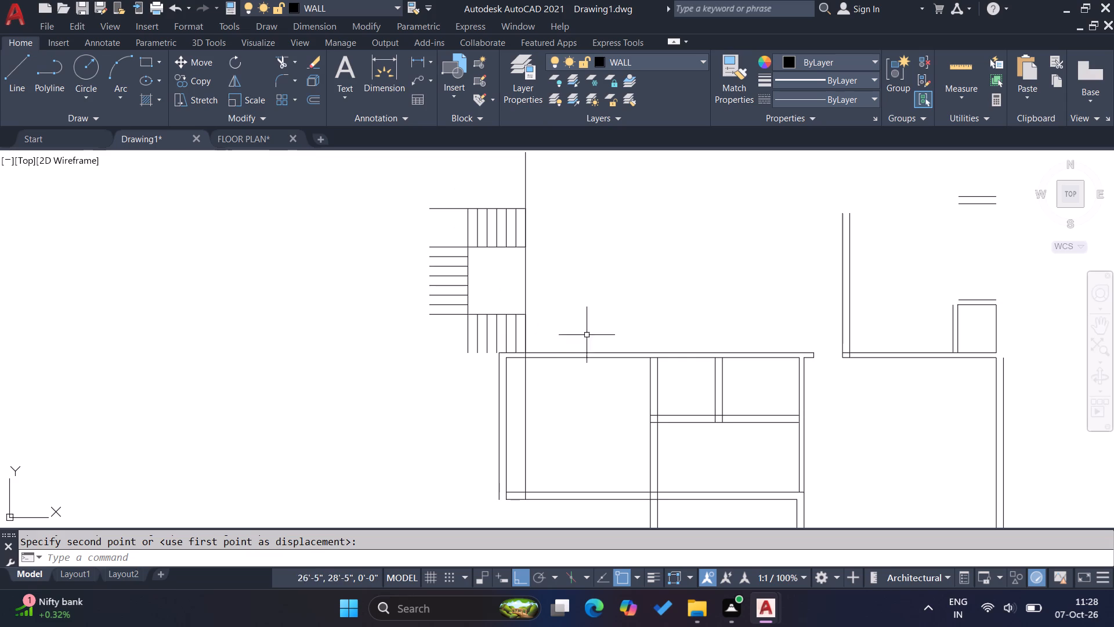
{"action": "key", "text": "Escape"}
{"action": "key", "text": "Escape"}
{"action": "key", "text": "Escape"}
Delete the vertical 2' offset reference line.
{"action": "left_click_drag", "start_coordinate": [546, 178], "coordinate": [525, 182]}
{"action": "left_click", "coordinate": [485, 175]}
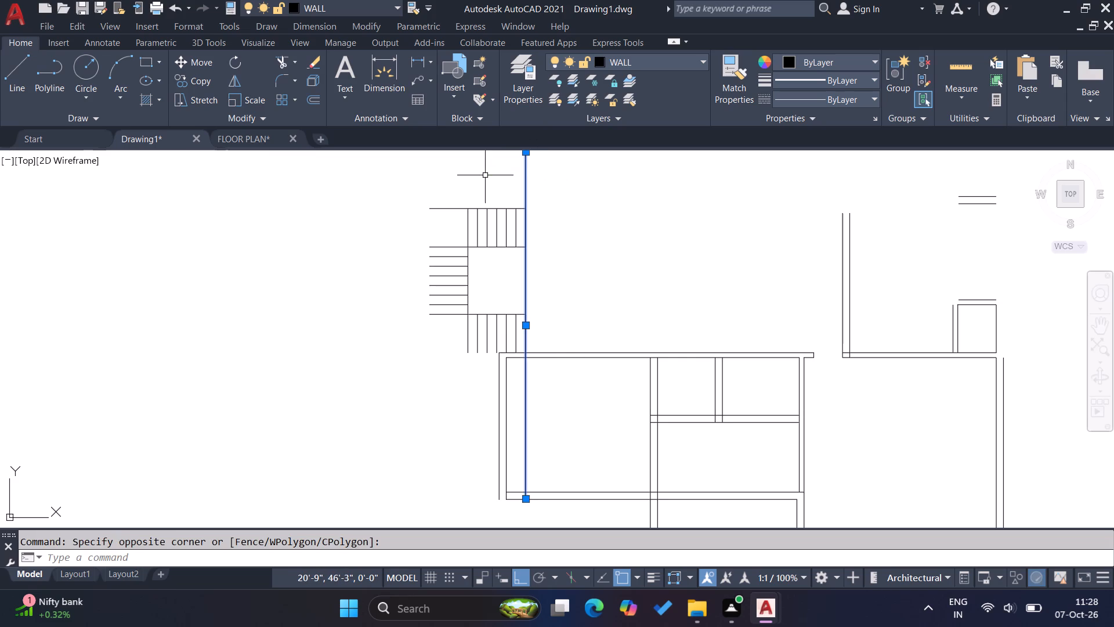
{"action": "key", "text": "Delete"}
Draw a vertical line about 23'-5" down from the staircase's upper outer corner, along its outer side and past the horizontal wall.
{"action": "key", "text": "l"}
{"action": "key", "text": "Return"}
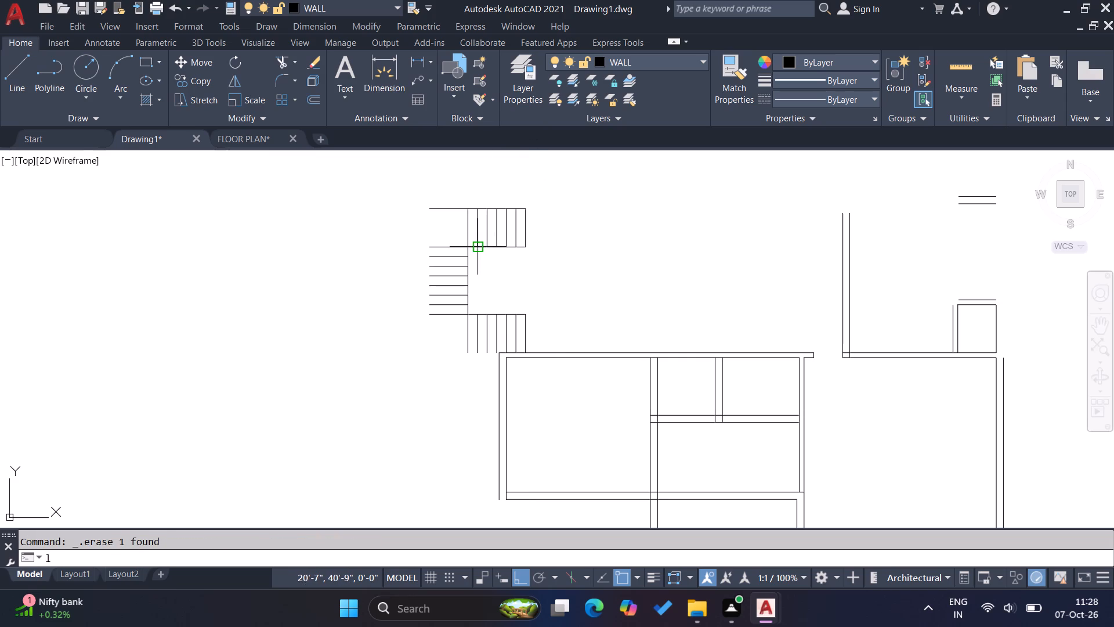
{"action": "left_click", "coordinate": [426, 210]}
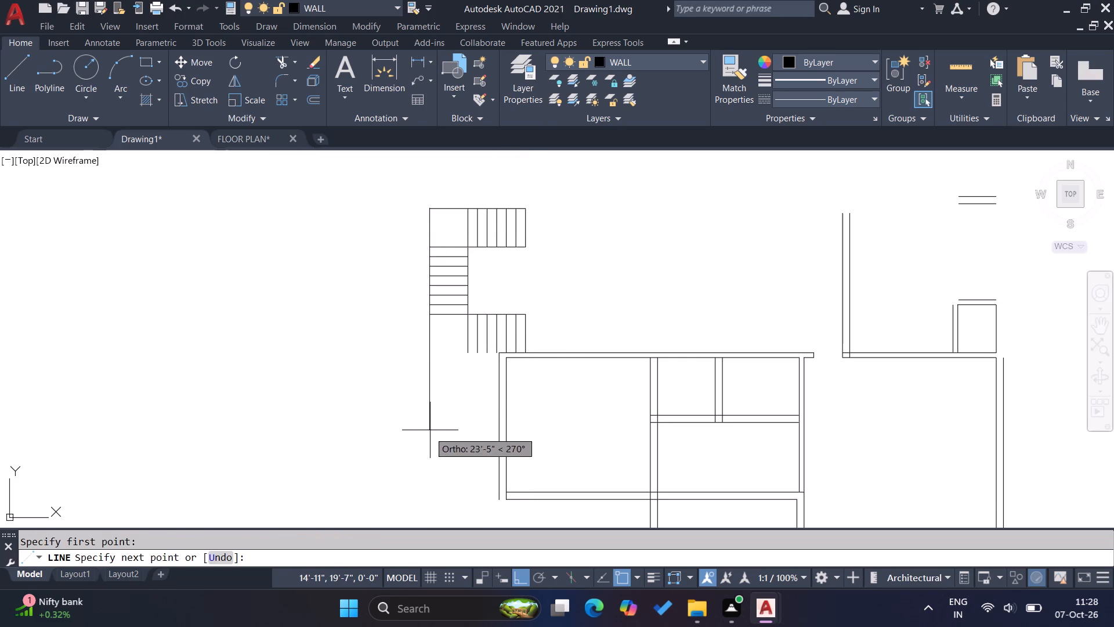
{"action": "left_click", "coordinate": [431, 428]}
{"action": "key", "text": "Escape"}
{"action": "key", "text": "Escape"}
{"action": "key", "text": "Escape"}
Offset the new vertical line 9" outward, away from the staircase, to form the stair's outer wall.
{"action": "key", "text": "o"}
{"action": "key", "text": "Return"}
{"action": "key", "text": "9"}
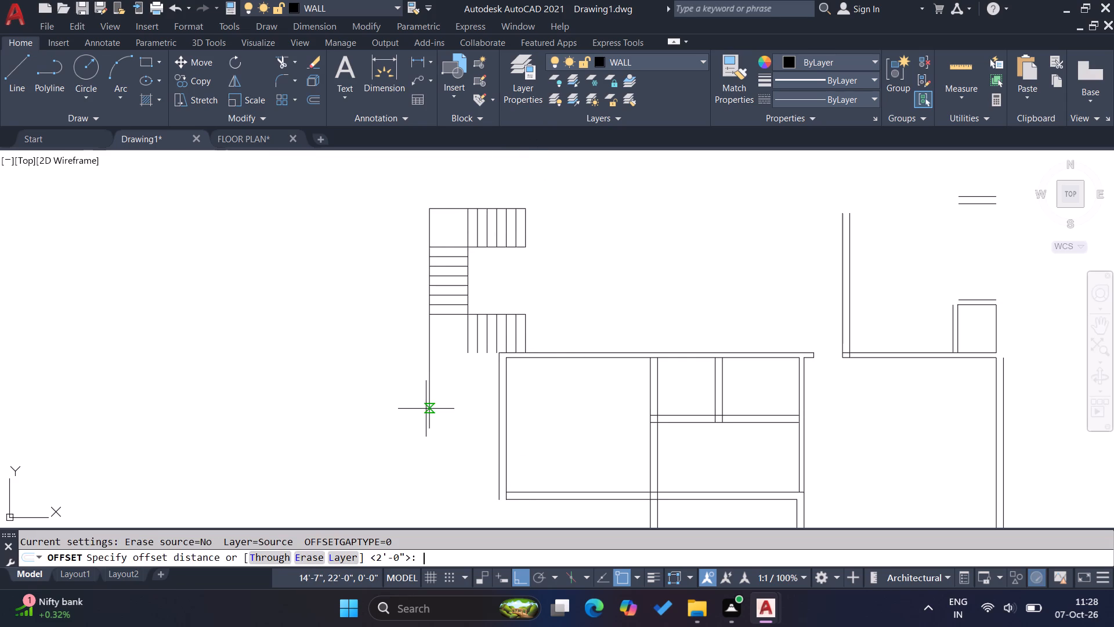
{"action": "key", "text": "Return"}
{"action": "left_click", "coordinate": [430, 381]}
{"action": "left_click", "coordinate": [386, 385]}
{"action": "key", "text": "Escape"}
{"action": "key", "text": "Escape"}
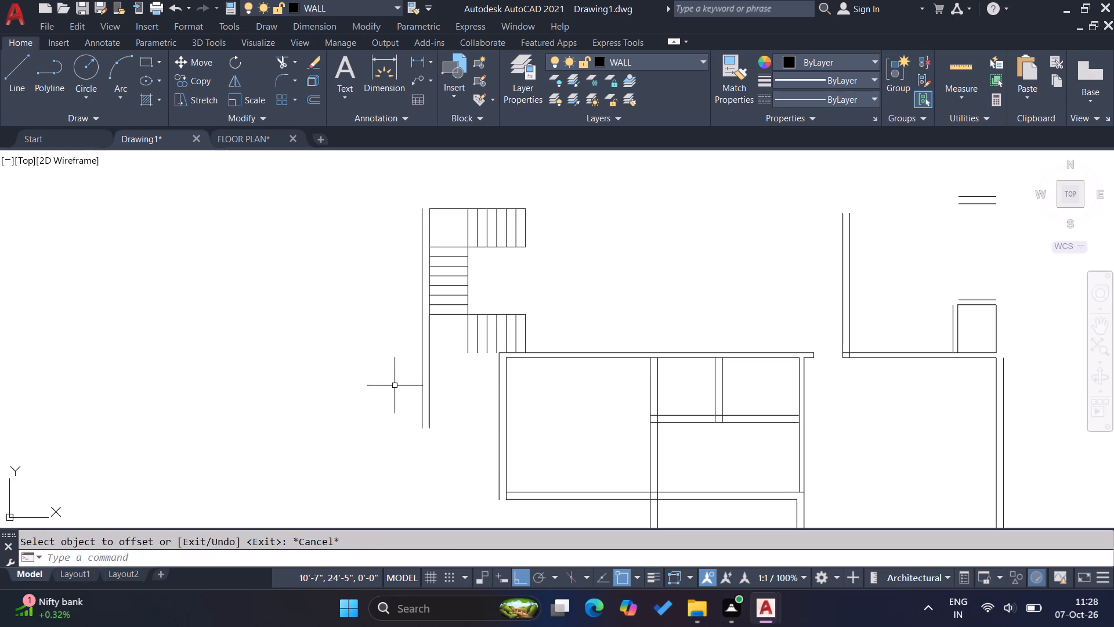
{"action": "key", "text": "Escape"}
{"action": "key", "text": "Escape"}
{"action": "key", "text": "Escape"}
Extend both lines of the horizontal wall below the staircase to the inner face of the stair's new outer wall.
{"action": "scroll", "coordinate": [476, 326], "scroll_direction": "down", "scroll_amount": 1}
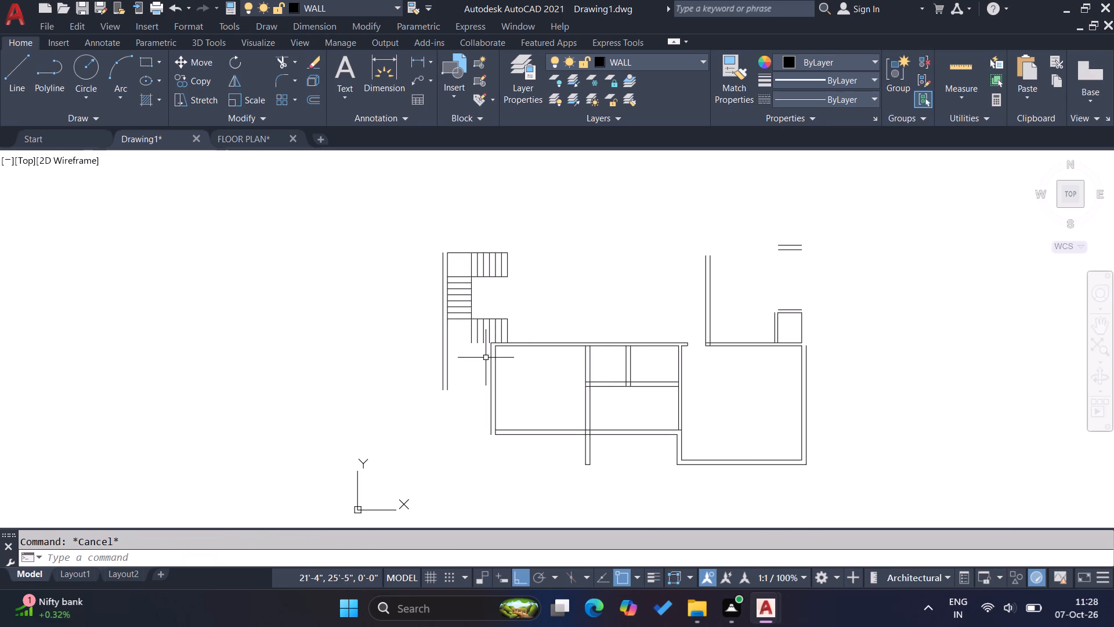
{"action": "key", "text": "e"}
{"action": "key", "text": "x"}
{"action": "key", "text": "Return"}
{"action": "scroll", "coordinate": [506, 338], "scroll_direction": "up", "scroll_amount": 2}
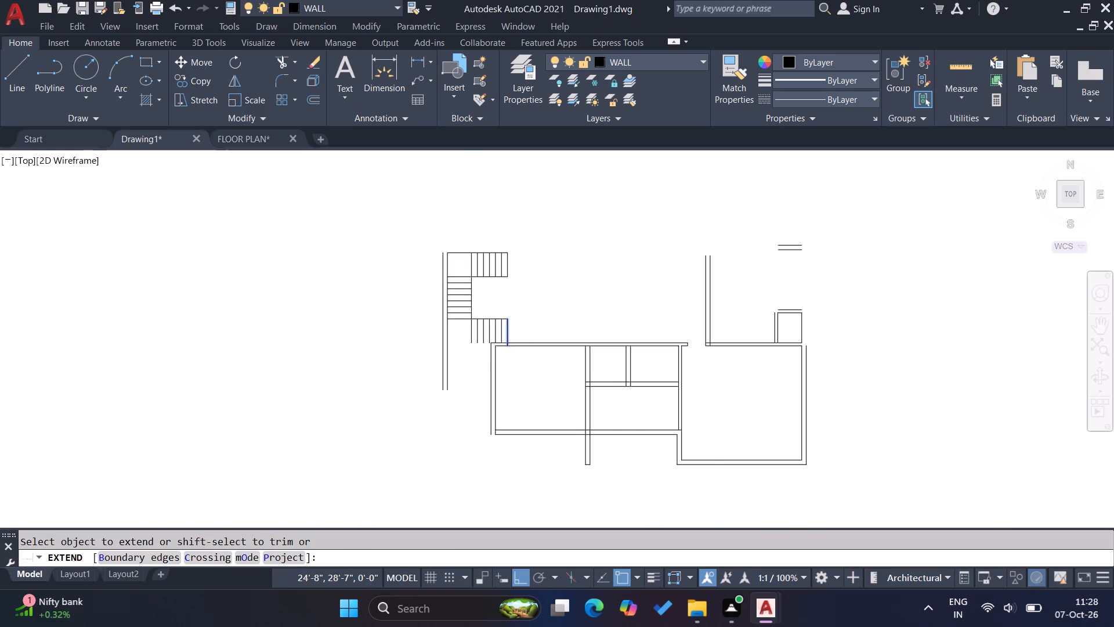
{"action": "left_click", "coordinate": [526, 351]}
{"action": "left_click", "coordinate": [518, 349]}
{"action": "left_click", "coordinate": [513, 349]}
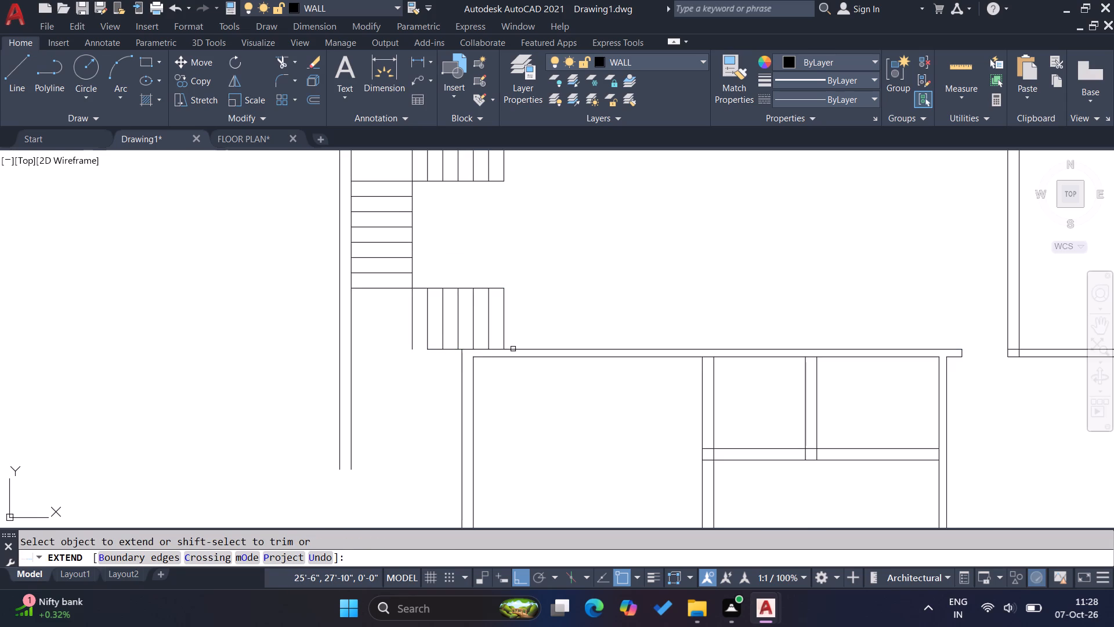
{"action": "double_click", "coordinate": [513, 349]}
{"action": "left_click", "coordinate": [510, 349]}
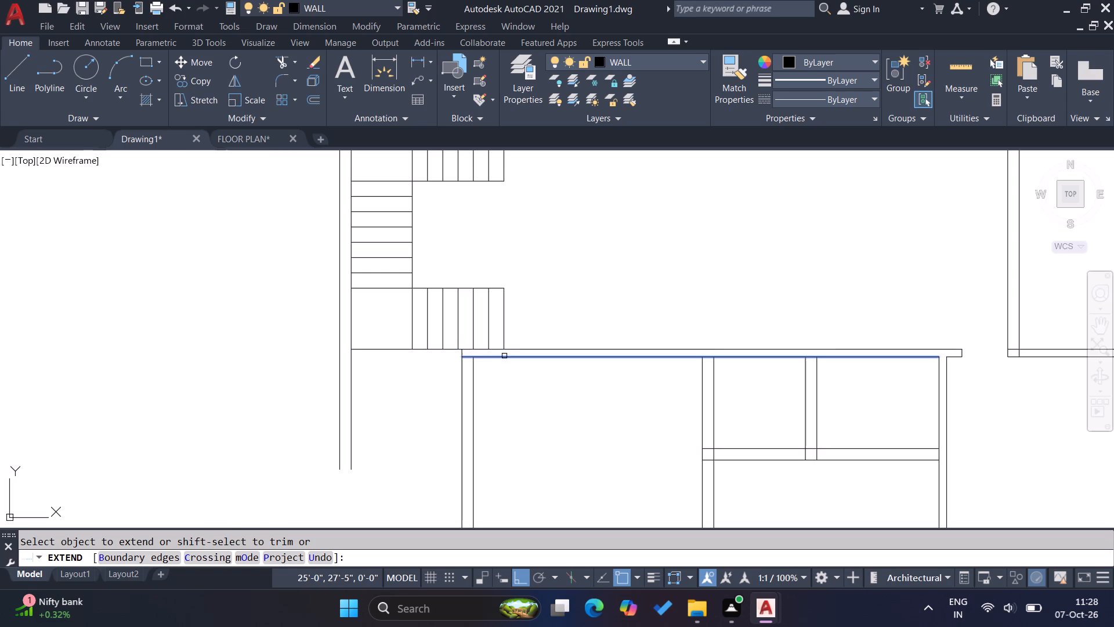
{"action": "left_click", "coordinate": [500, 359]}
{"action": "left_click", "coordinate": [493, 358]}
{"action": "key", "text": "Escape"}
{"action": "key", "text": "Escape"}
{"action": "key", "text": "Escape"}
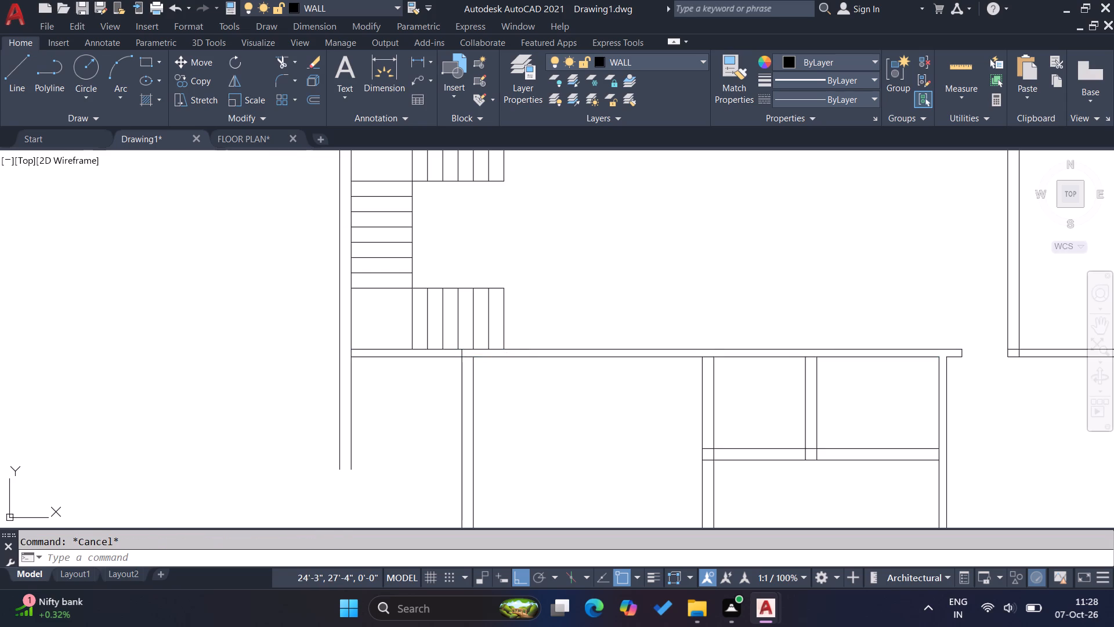
{"action": "key", "text": "Escape"}
{"action": "scroll", "coordinate": [499, 370], "scroll_direction": "down", "scroll_amount": 2}
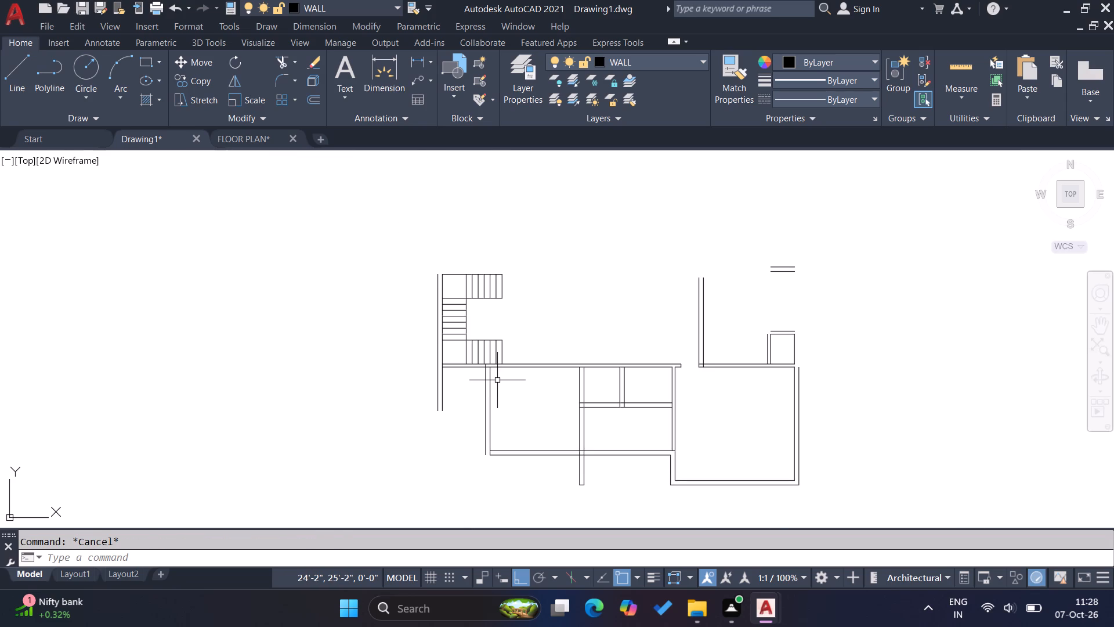
{"action": "key", "text": "Escape"}
{"action": "key", "text": "Escape"}
{"action": "key", "text": "Escape"}
Place a horizontal construction line through the upper face of the partition where it meets the middle vertical wall.
{"action": "scroll", "coordinate": [450, 406], "scroll_direction": "up", "scroll_amount": 1}
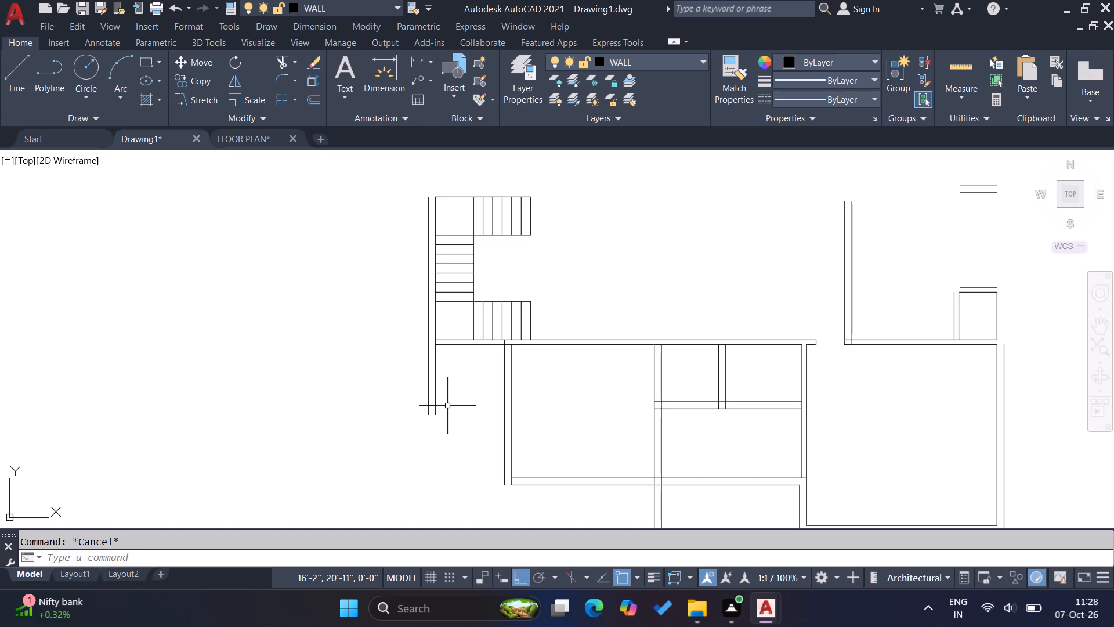
{"action": "type", "text": "xl"}
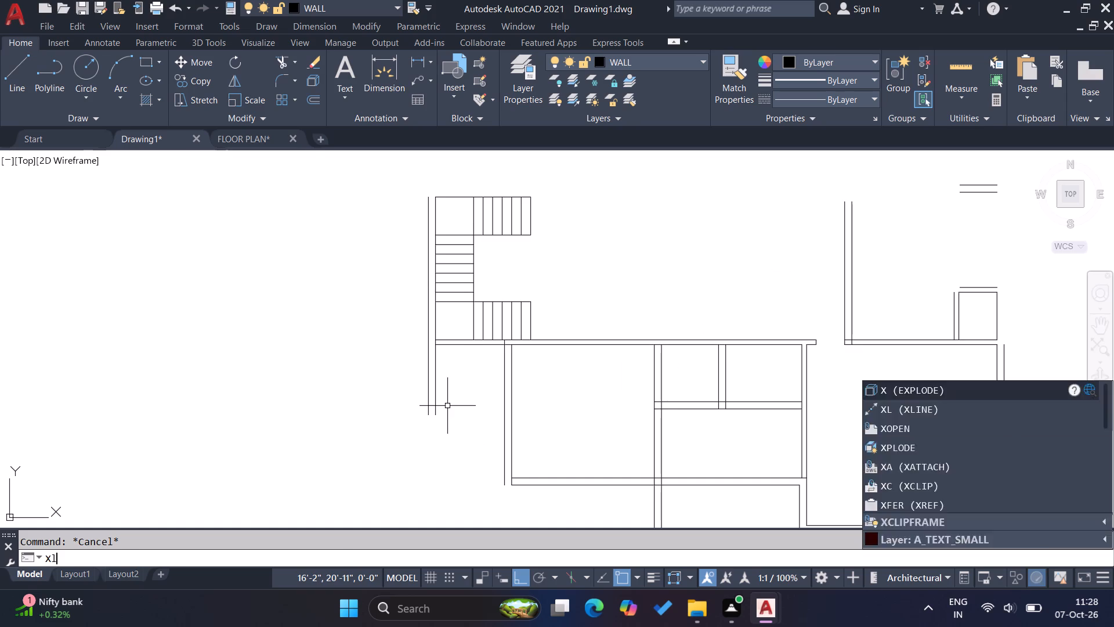
{"action": "key", "text": "Return"}
{"action": "left_click", "coordinate": [653, 403]}
{"action": "left_click", "coordinate": [622, 394]}
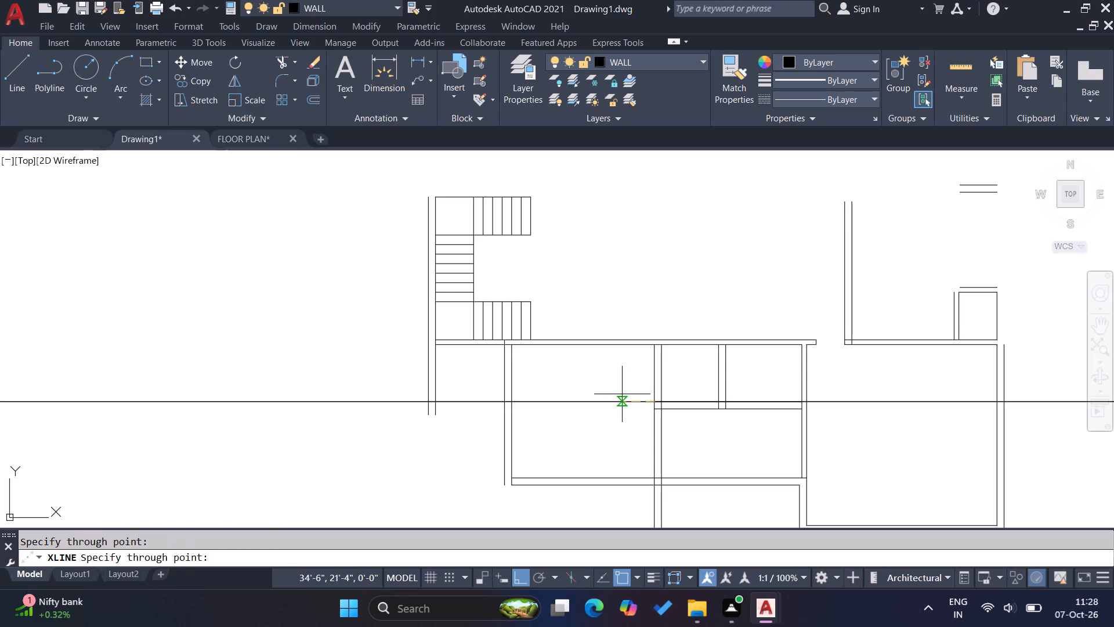
{"action": "key", "text": "Escape"}
{"action": "key", "text": "Escape"}
Draw a line along the construction line from the stair wall's inner face to the adjacent room's left wall.
{"action": "key", "text": "l"}
{"action": "key", "text": "Return"}
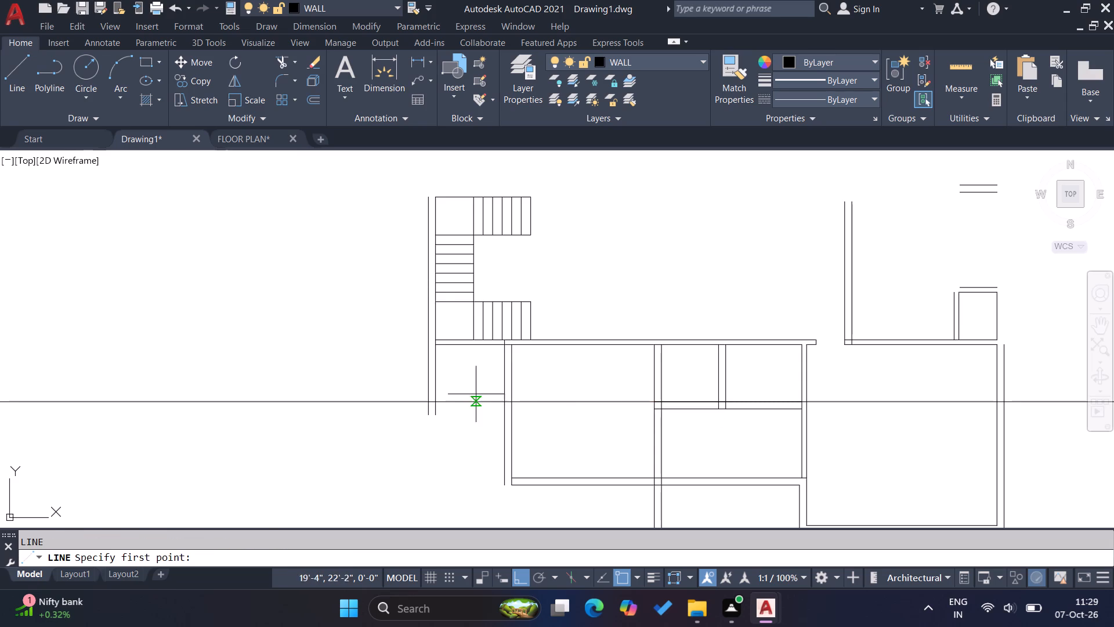
{"action": "left_click", "coordinate": [432, 400]}
{"action": "left_click", "coordinate": [502, 403]}
{"action": "key", "text": "Escape"}
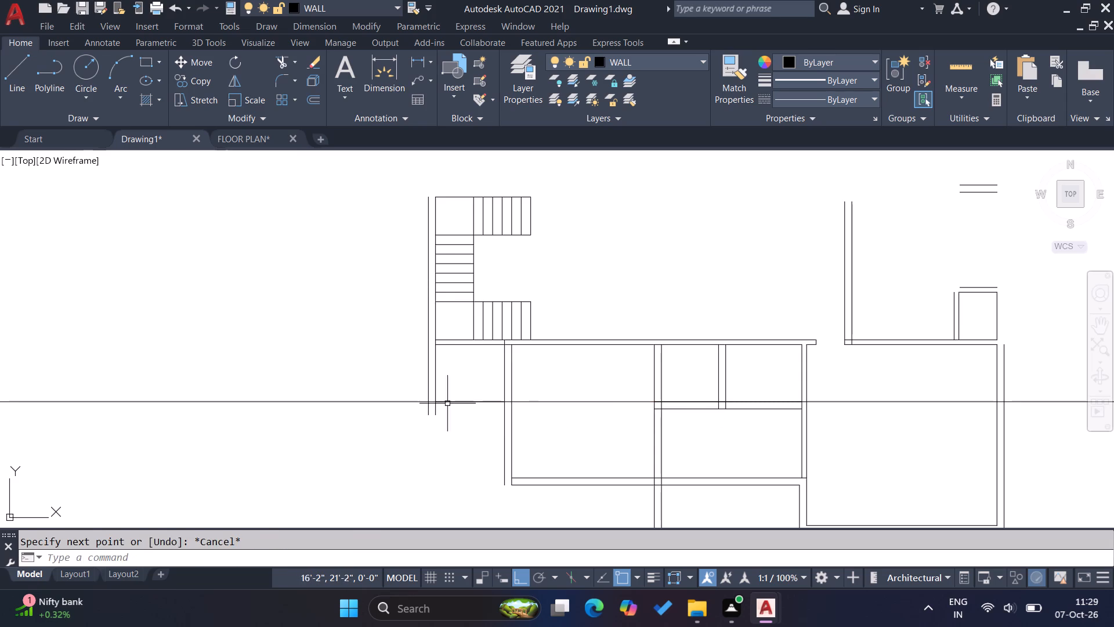
Delete the horizontal construction line.
{"action": "left_click", "coordinate": [406, 408]}
{"action": "left_click", "coordinate": [399, 392]}
{"action": "key", "text": "Delete"}
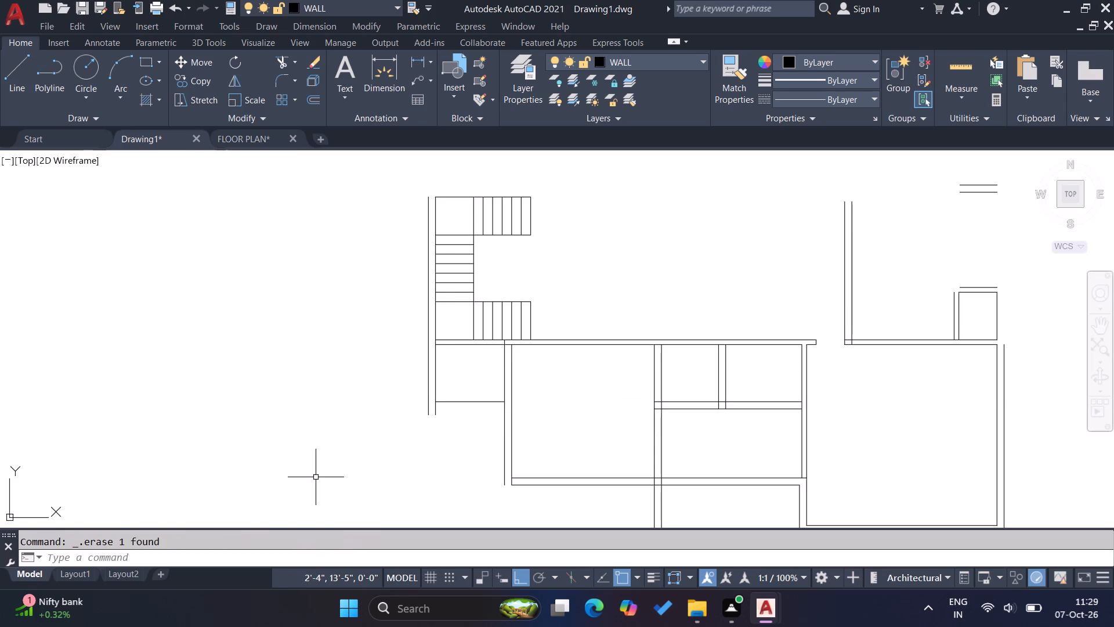
Offset the short horizontal line below the staircase 9" downward to form the small room's bottom wall.
{"action": "key", "text": "o"}
{"action": "key", "text": "Return"}
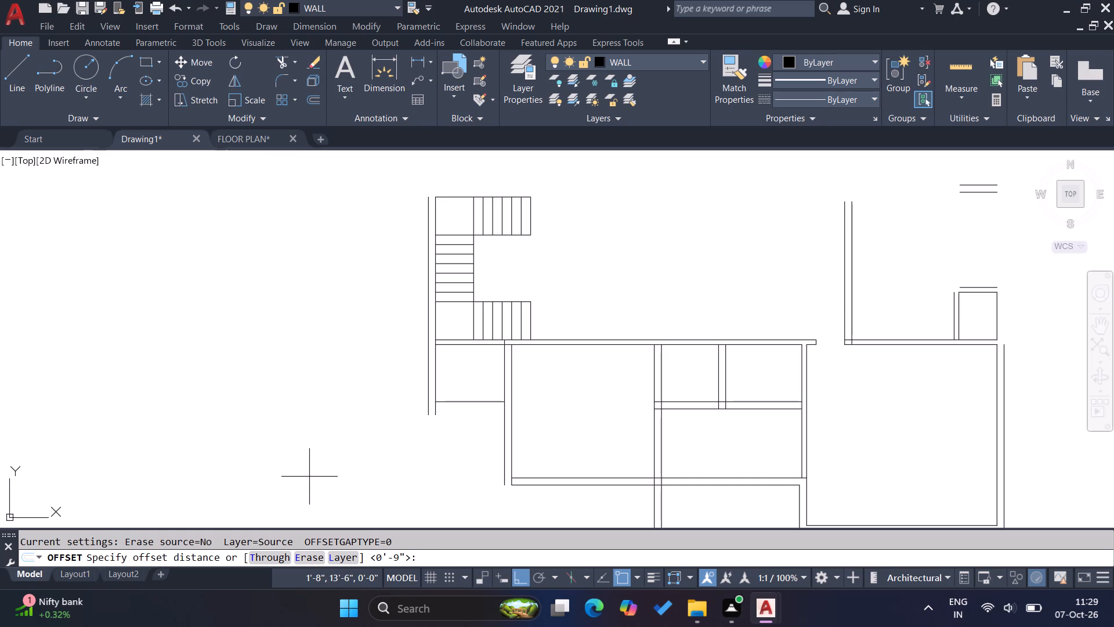
{"action": "key", "text": "9"}
{"action": "key", "text": "Return"}
{"action": "left_click", "coordinate": [485, 401]}
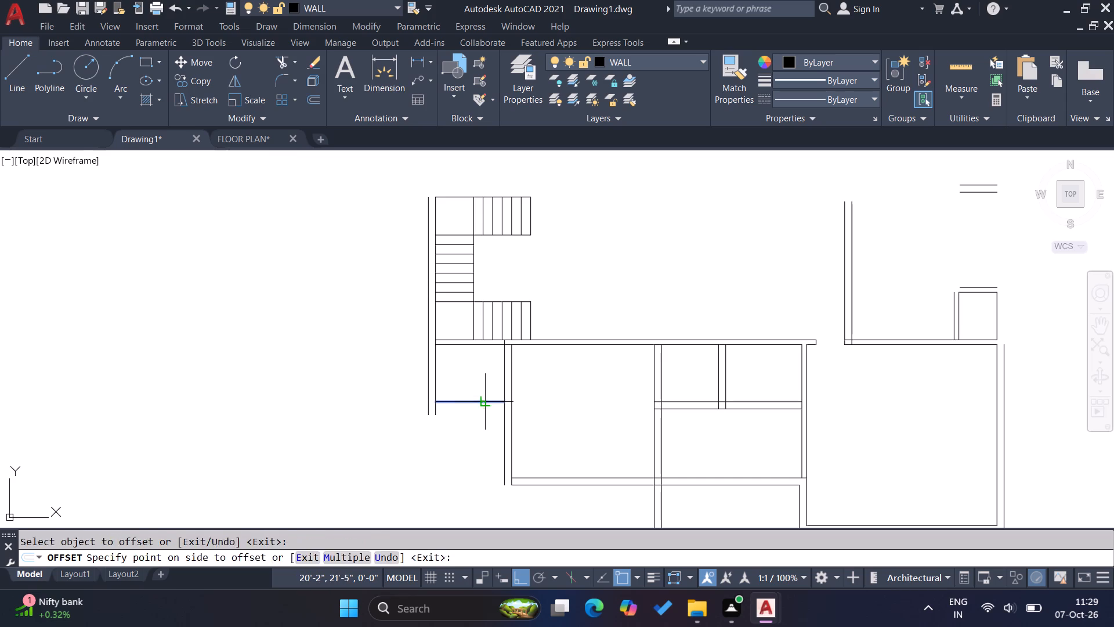
{"action": "left_click", "coordinate": [483, 433]}
{"action": "key", "text": "Escape"}
{"action": "key", "text": "Escape"}
{"action": "key", "text": "Escape"}
Fillet the outer and inner line pairs of the stair's outer wall and the small room's bottom wall into square corners.
{"action": "key", "text": "f"}
{"action": "key", "text": "Return"}
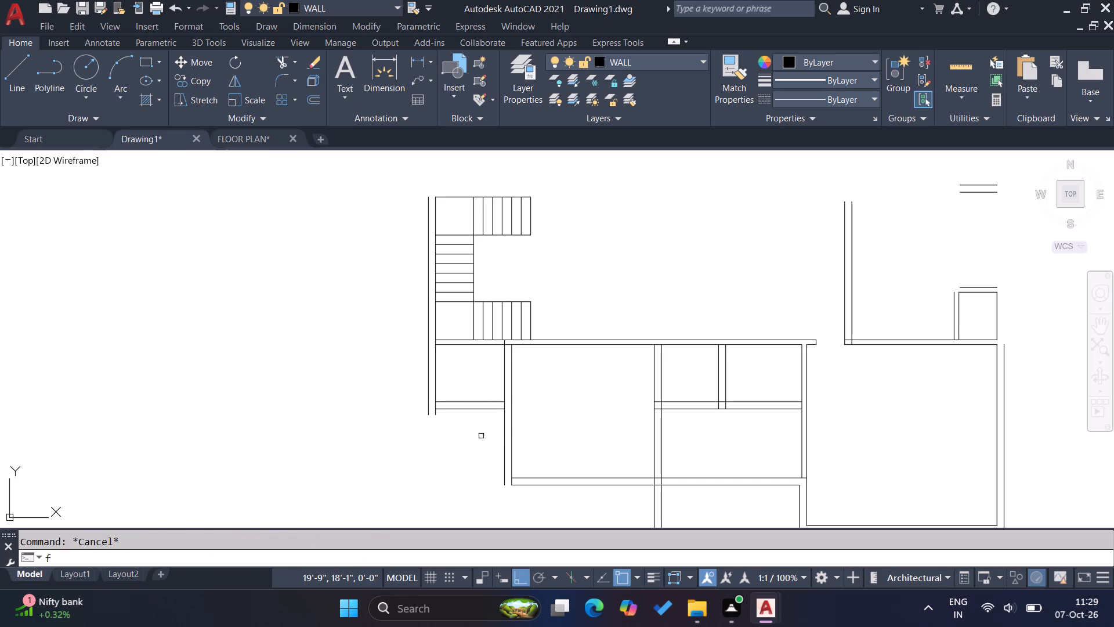
{"action": "left_click", "coordinate": [431, 399]}
{"action": "left_click", "coordinate": [428, 398]}
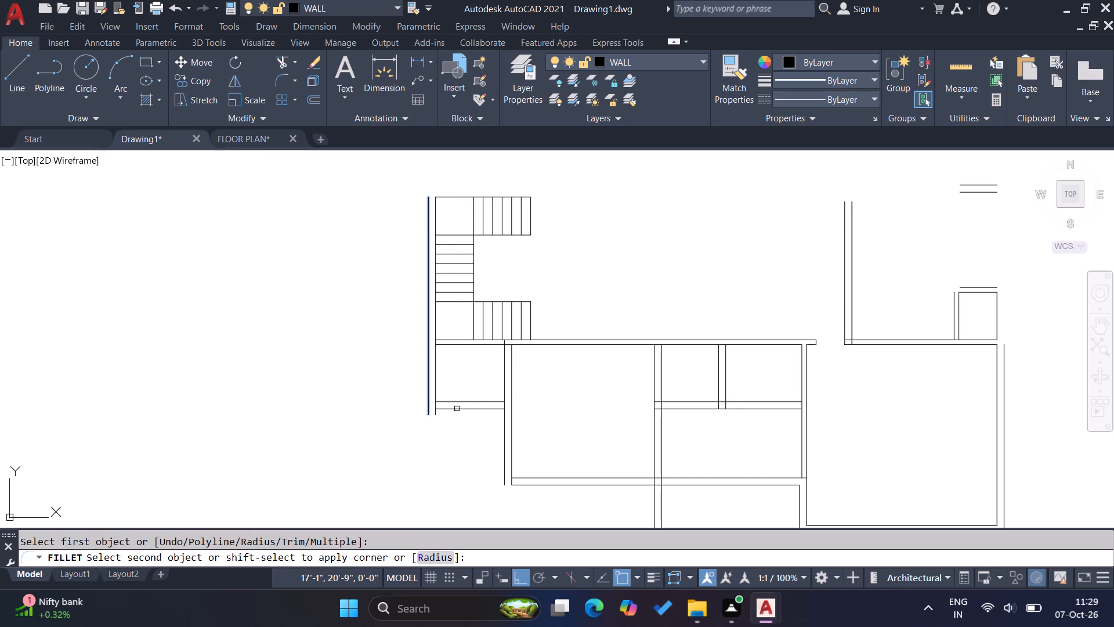
{"action": "left_click", "coordinate": [457, 409]}
{"action": "key", "text": "Return"}
{"action": "left_click", "coordinate": [455, 401]}
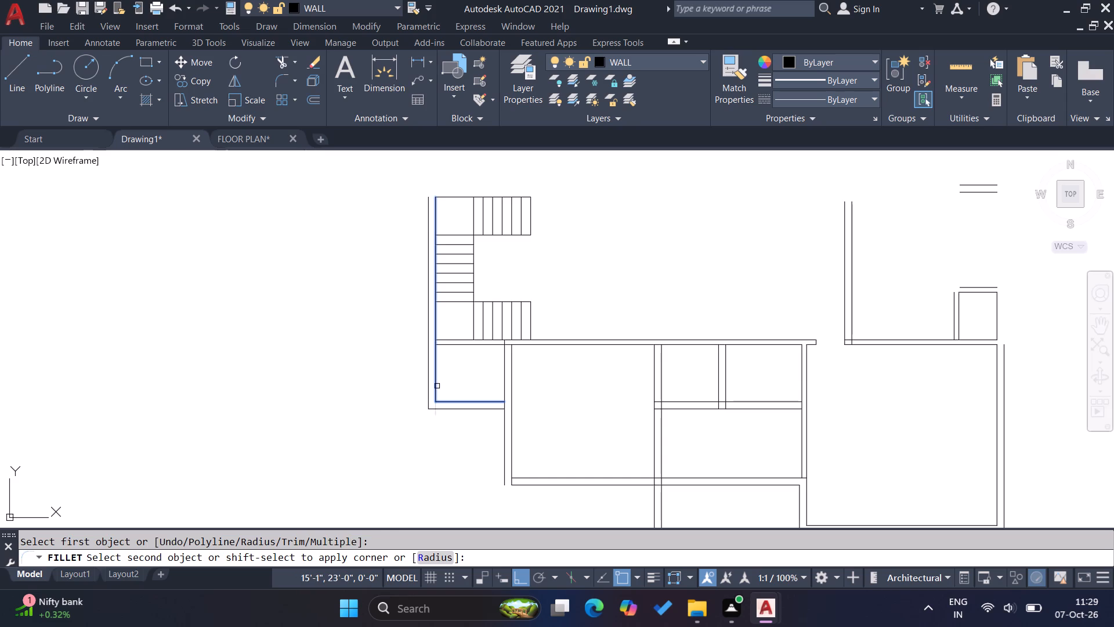
{"action": "left_click", "coordinate": [437, 386]}
{"action": "key", "text": "Escape"}
{"action": "key", "text": "Escape"}
{"action": "key", "text": "Escape"}
{"action": "key", "text": "Escape"}
{"action": "key", "text": "Escape"}
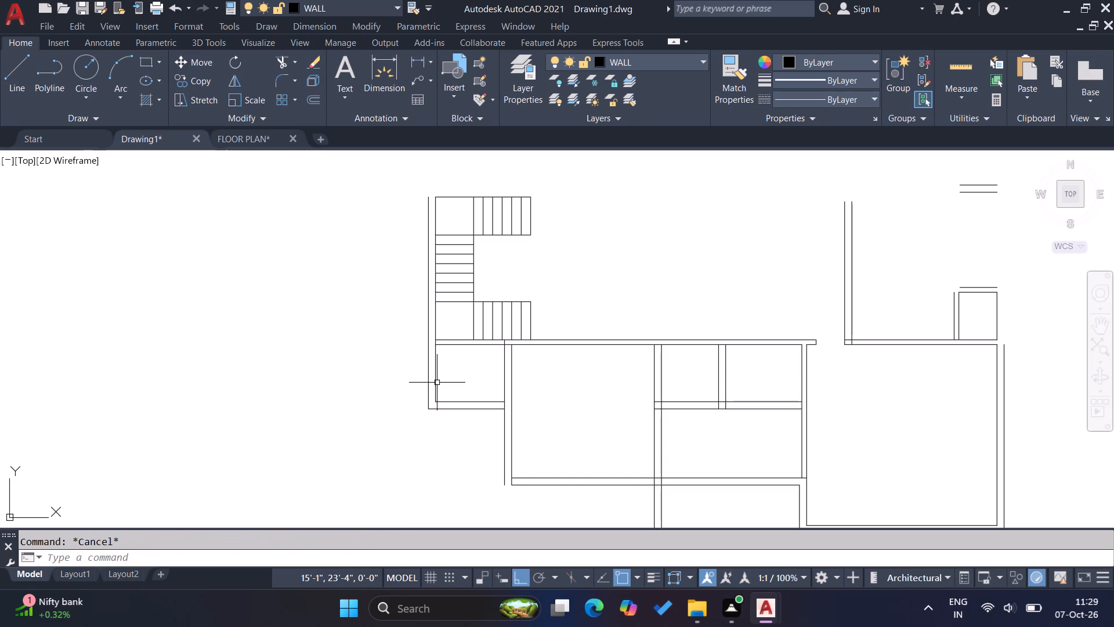
Trim the overlapping wall lines at the small room's junctions with the left room wall, the horizontal wall and the stair's outer wall.
{"action": "type", "text": "tr"}
{"action": "key", "text": "Return"}
{"action": "scroll", "coordinate": [504, 410], "scroll_direction": "up", "scroll_amount": 1}
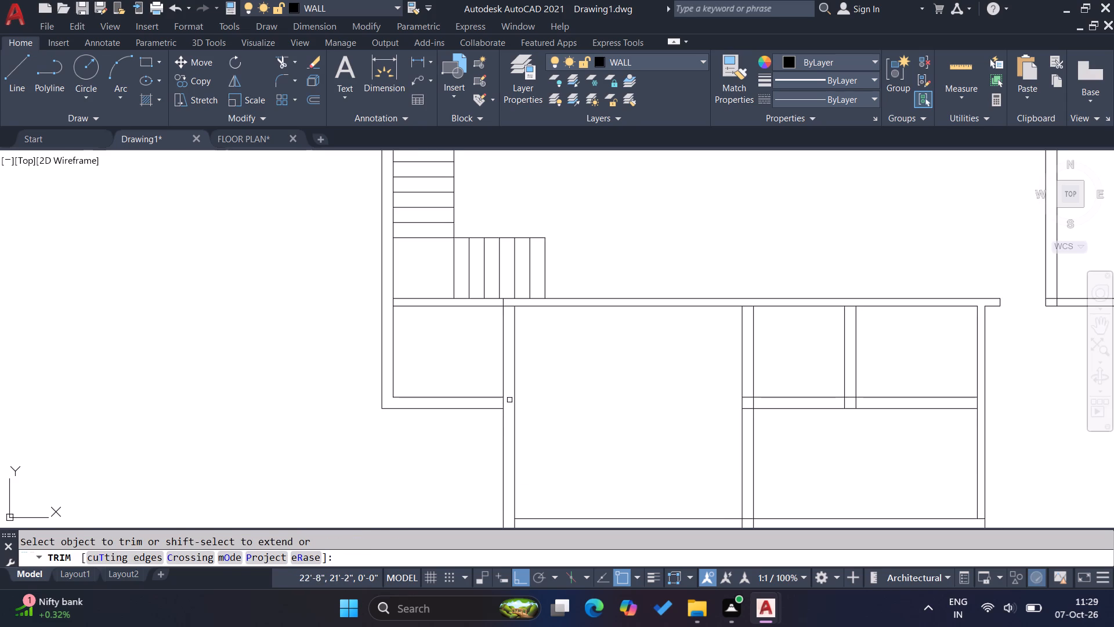
{"action": "left_click", "coordinate": [509, 402]}
{"action": "left_click", "coordinate": [495, 403]}
{"action": "scroll", "coordinate": [508, 304], "scroll_direction": "up", "scroll_amount": 2}
{"action": "left_click", "coordinate": [501, 301]}
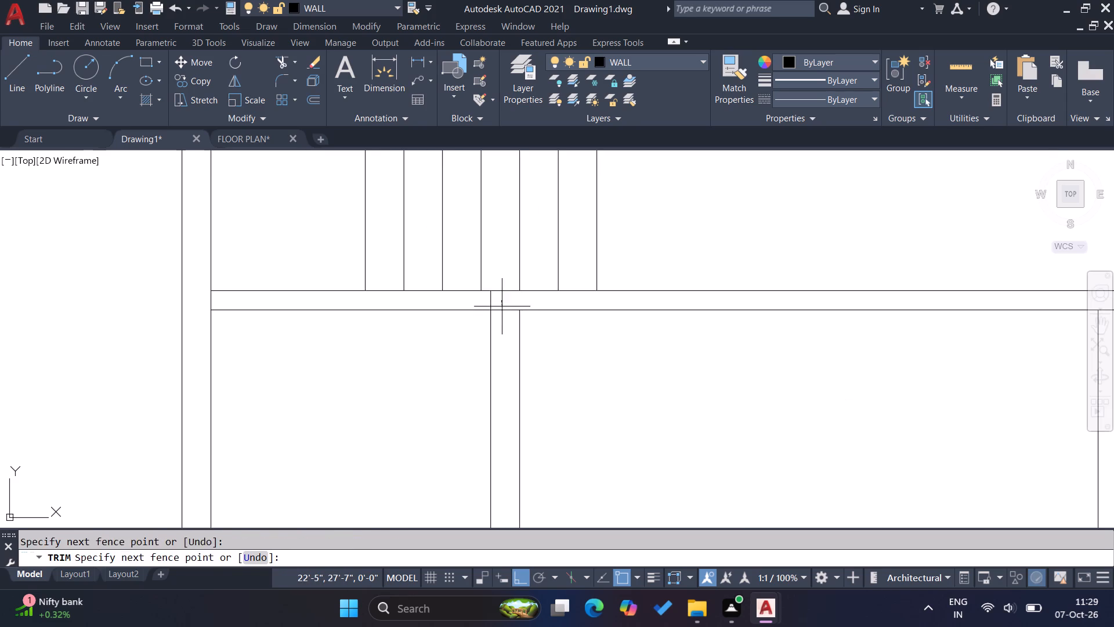
{"action": "left_click", "coordinate": [502, 316]}
{"action": "left_click", "coordinate": [500, 302]}
{"action": "left_click", "coordinate": [479, 302]}
{"action": "scroll", "coordinate": [529, 315], "scroll_direction": "down", "scroll_amount": 2}
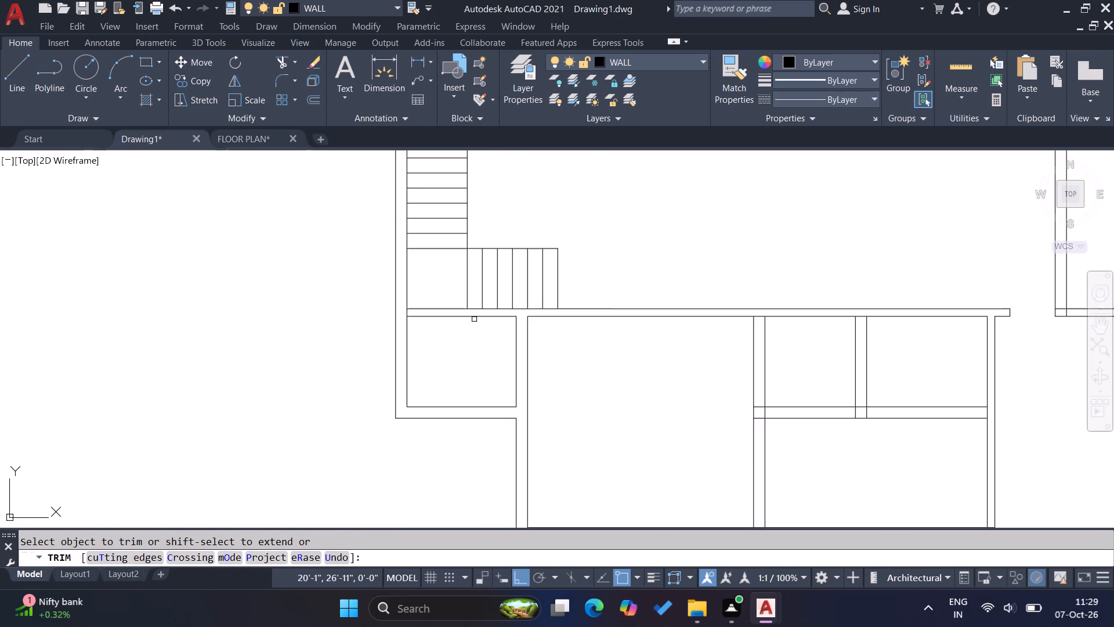
{"action": "scroll", "coordinate": [423, 298], "scroll_direction": "up", "scroll_amount": 3}
{"action": "left_click", "coordinate": [390, 320]}
{"action": "left_click", "coordinate": [422, 327]}
Trim the overlapping lines where the middle vertical wall crosses the rooms' bottom horizontal wall.
{"action": "scroll", "coordinate": [411, 316], "scroll_direction": "down", "scroll_amount": 2}
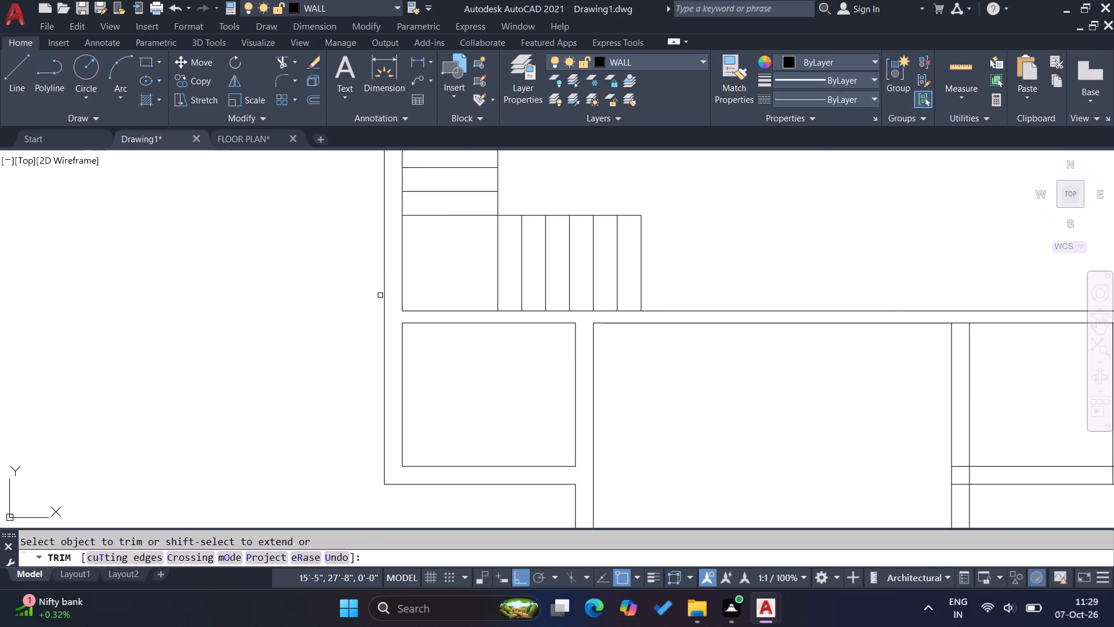
{"action": "scroll", "coordinate": [377, 291], "scroll_direction": "down", "scroll_amount": 2}
{"action": "scroll", "coordinate": [484, 358], "scroll_direction": "down", "scroll_amount": 2}
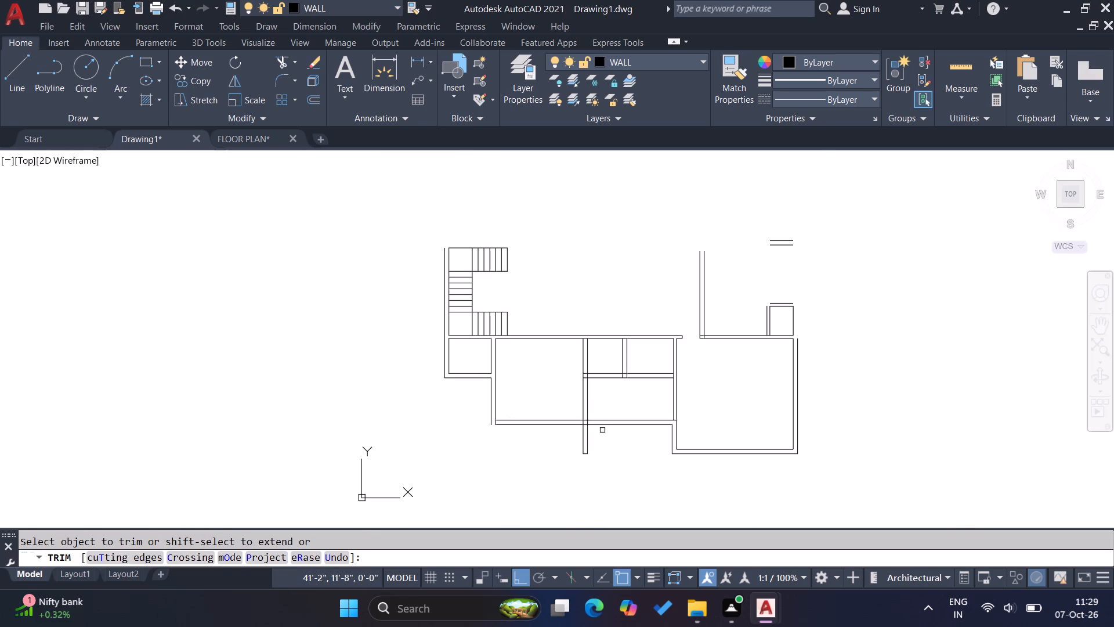
{"action": "scroll", "coordinate": [584, 429], "scroll_direction": "up", "scroll_amount": 4}
{"action": "left_click", "coordinate": [585, 428]}
{"action": "left_click", "coordinate": [581, 369]}
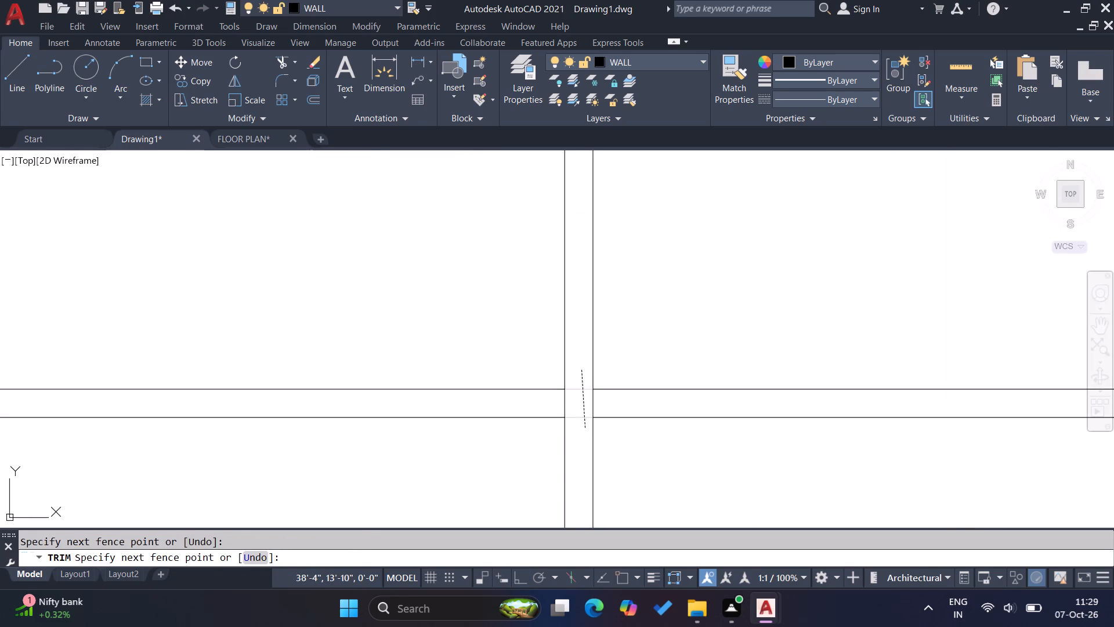
{"action": "left_click", "coordinate": [605, 399]}
{"action": "left_click", "coordinate": [536, 399]}
Trim the overlapping lines where the horizontal partition meets the middle vertical wall and the short vertical partition.
{"action": "scroll", "coordinate": [545, 399], "scroll_direction": "down", "scroll_amount": 2}
{"action": "scroll", "coordinate": [552, 256], "scroll_direction": "up", "scroll_amount": 1}
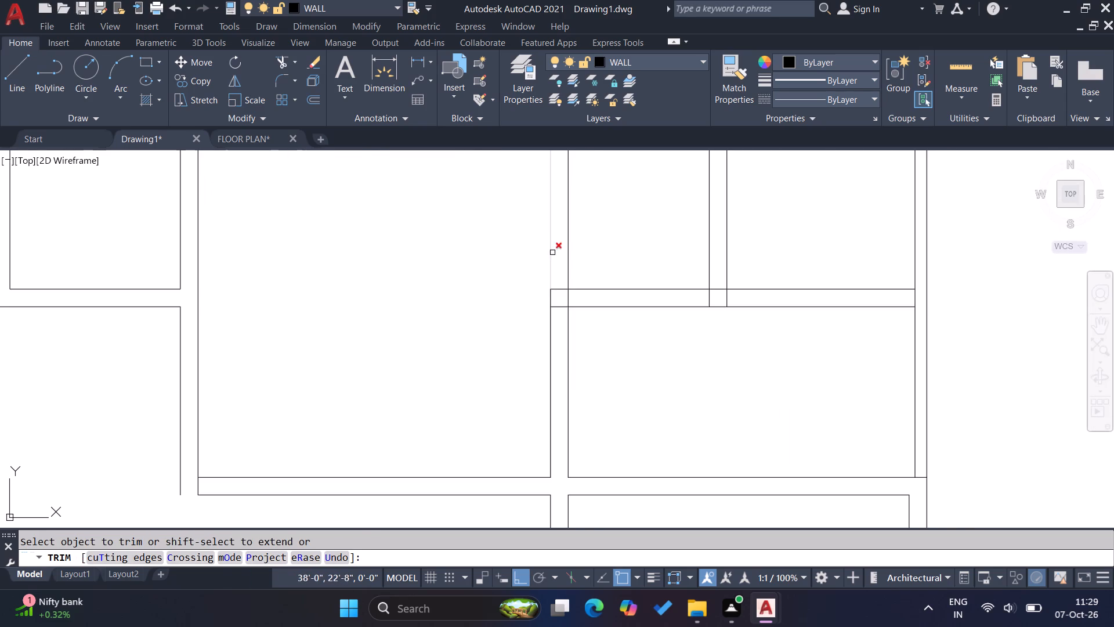
{"action": "left_click", "coordinate": [556, 265]}
{"action": "left_click", "coordinate": [560, 329]}
{"action": "left_click", "coordinate": [566, 296]}
{"action": "left_click", "coordinate": [598, 296]}
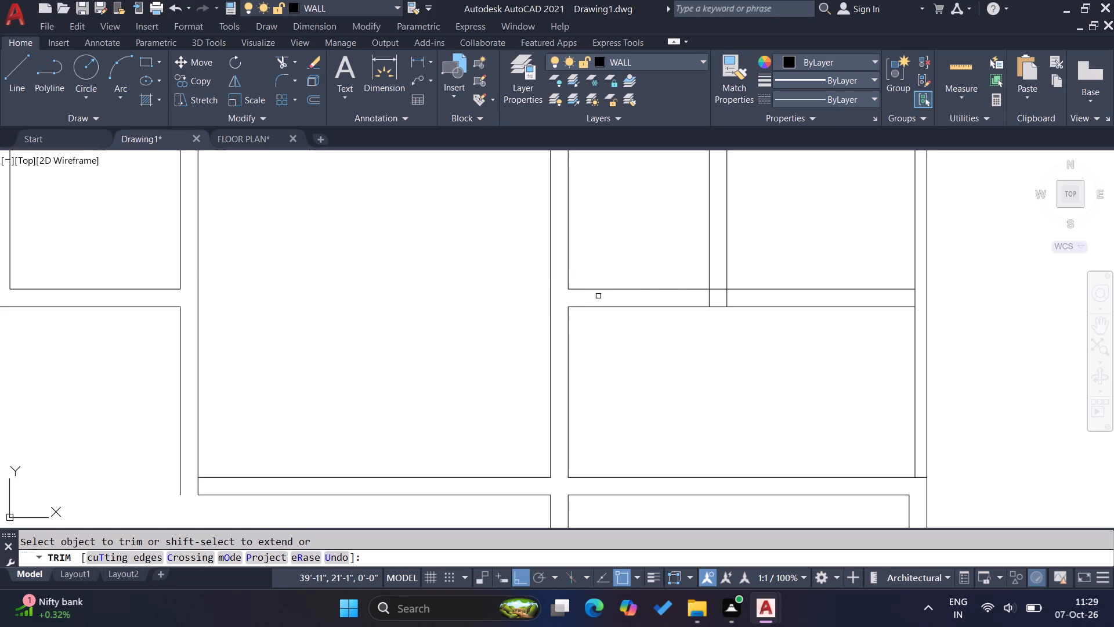
{"action": "left_click", "coordinate": [732, 300]}
{"action": "left_click", "coordinate": [683, 297]}
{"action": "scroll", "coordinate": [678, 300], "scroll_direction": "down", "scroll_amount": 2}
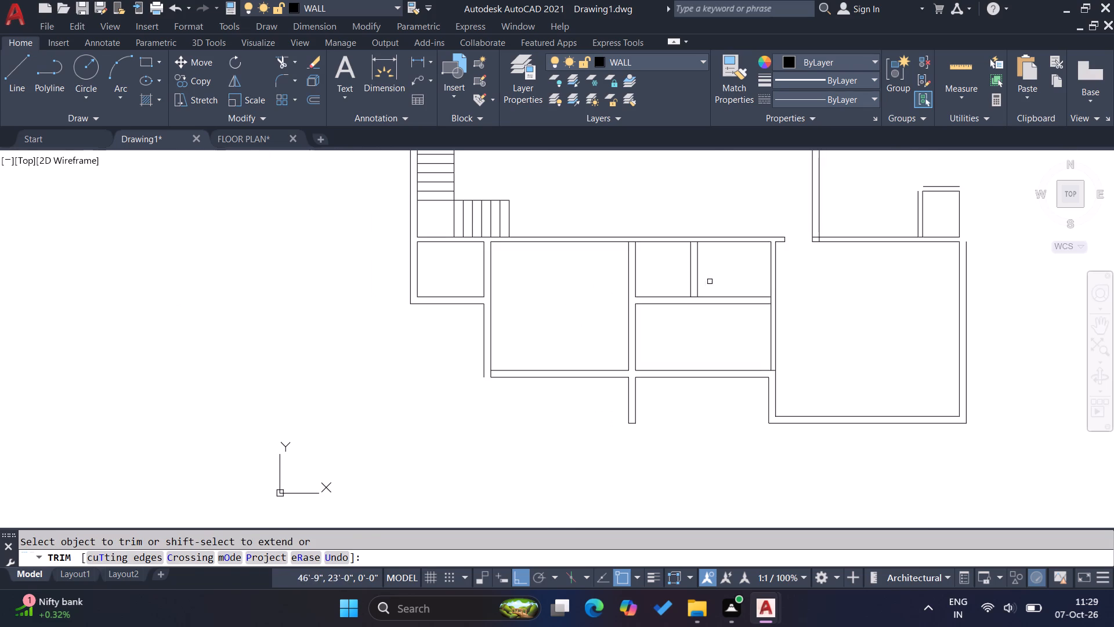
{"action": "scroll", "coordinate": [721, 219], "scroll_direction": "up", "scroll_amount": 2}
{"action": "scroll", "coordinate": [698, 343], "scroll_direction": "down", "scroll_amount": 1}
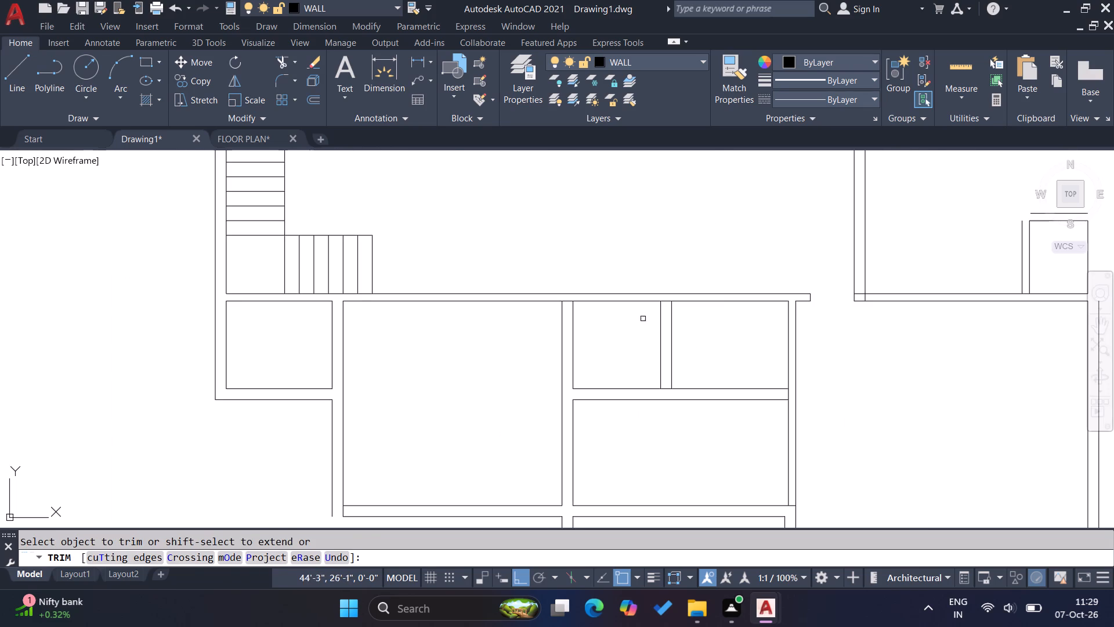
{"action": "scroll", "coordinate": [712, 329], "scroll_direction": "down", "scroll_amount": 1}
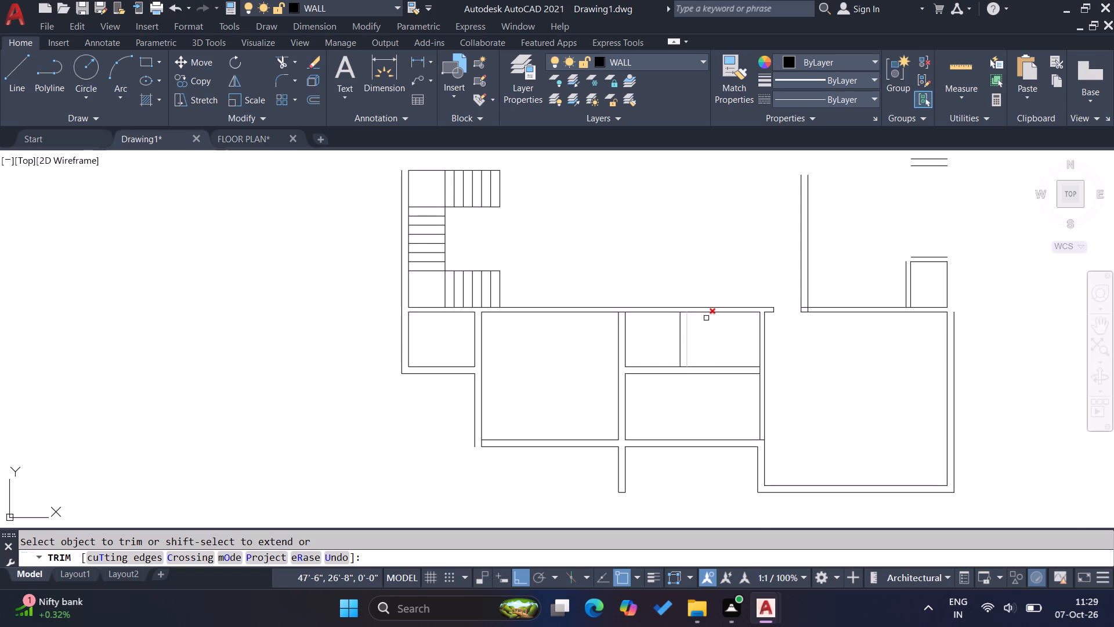
Trim the overlapping lines where the middle vertical wall, short vertical partition and horizontal partition meet their adjoining walls.
{"action": "scroll", "coordinate": [746, 307], "scroll_direction": "up", "scroll_amount": 2}
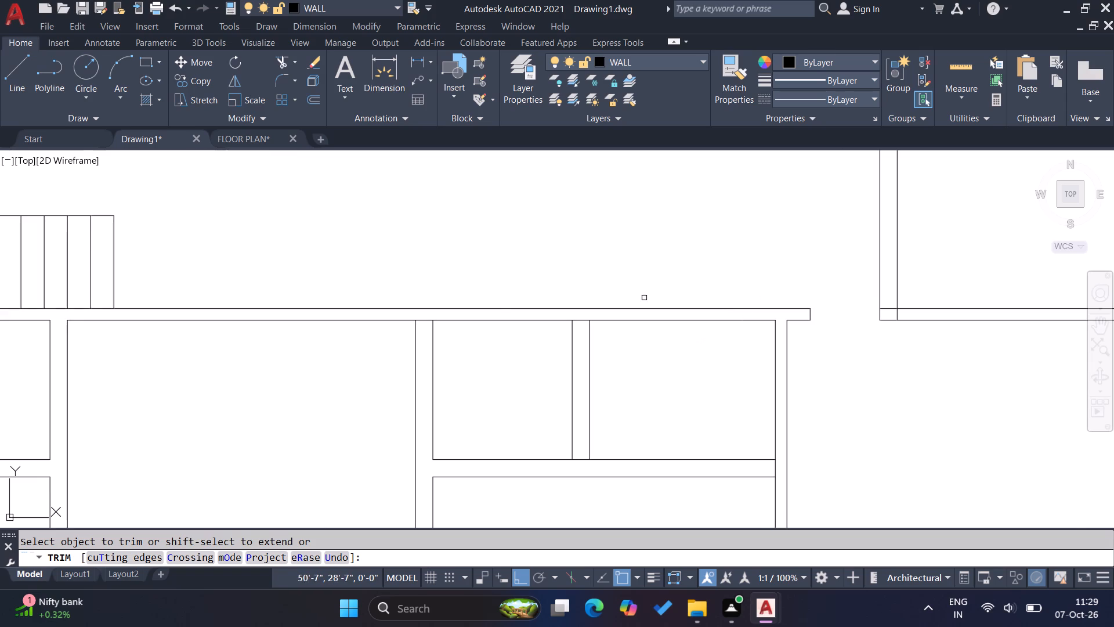
{"action": "key", "text": "Escape"}
{"action": "key", "text": "Escape"}
{"action": "key", "text": "Escape"}
{"action": "key", "text": "t"}
{"action": "key", "text": "r"}
{"action": "key", "text": "Return"}
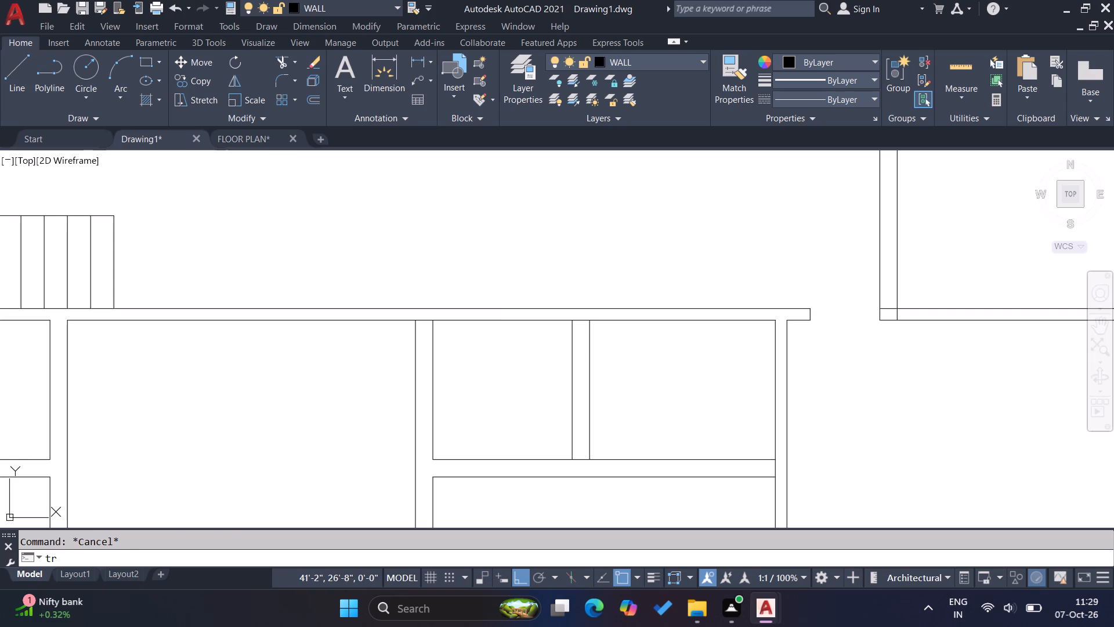
{"action": "left_click", "coordinate": [422, 321]}
{"action": "left_click", "coordinate": [588, 318]}
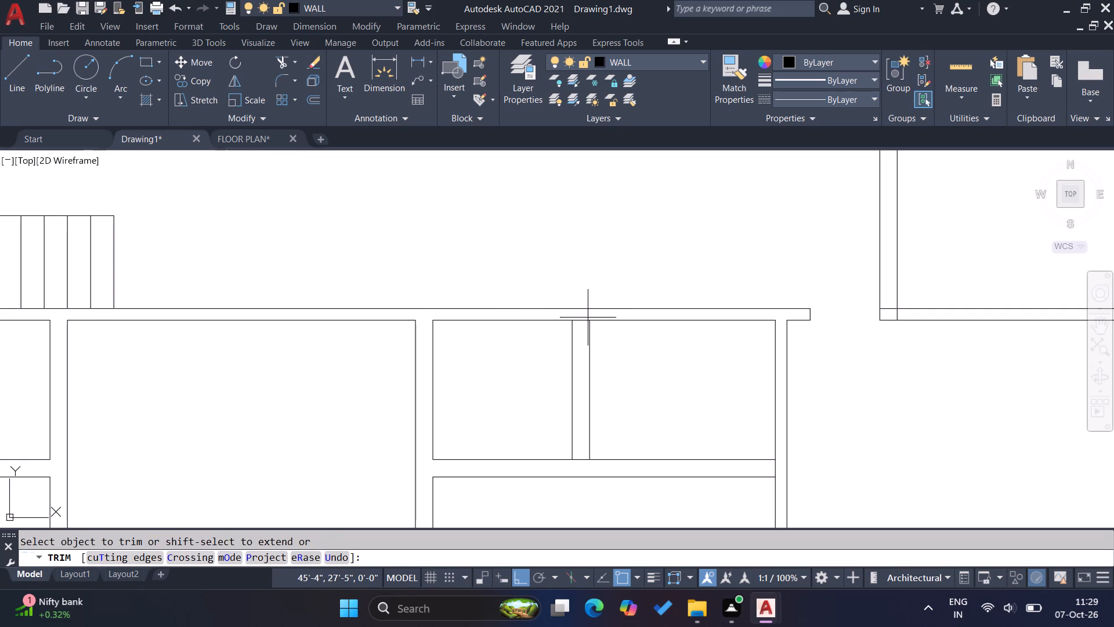
{"action": "left_click", "coordinate": [583, 326]}
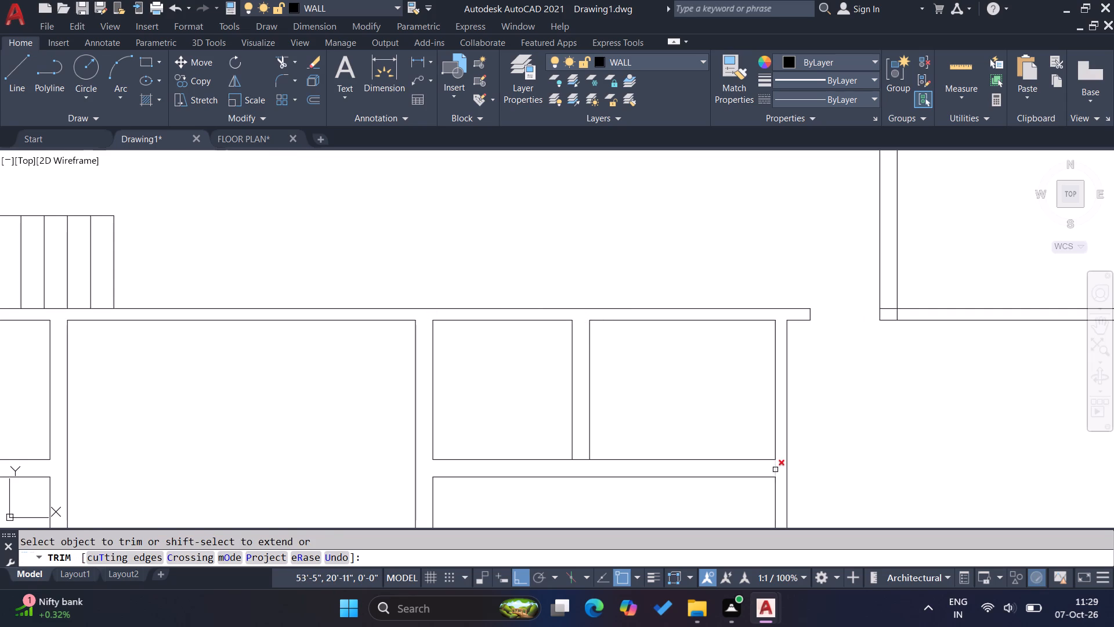
{"action": "left_click", "coordinate": [776, 470]}
{"action": "left_click", "coordinate": [576, 463]}
{"action": "left_click", "coordinate": [578, 450]}
Trim the overlapping lines at the corner of the vertical and horizontal walls on the right side of the opening.
{"action": "left_click", "coordinate": [888, 313]}
{"action": "left_click", "coordinate": [900, 315]}
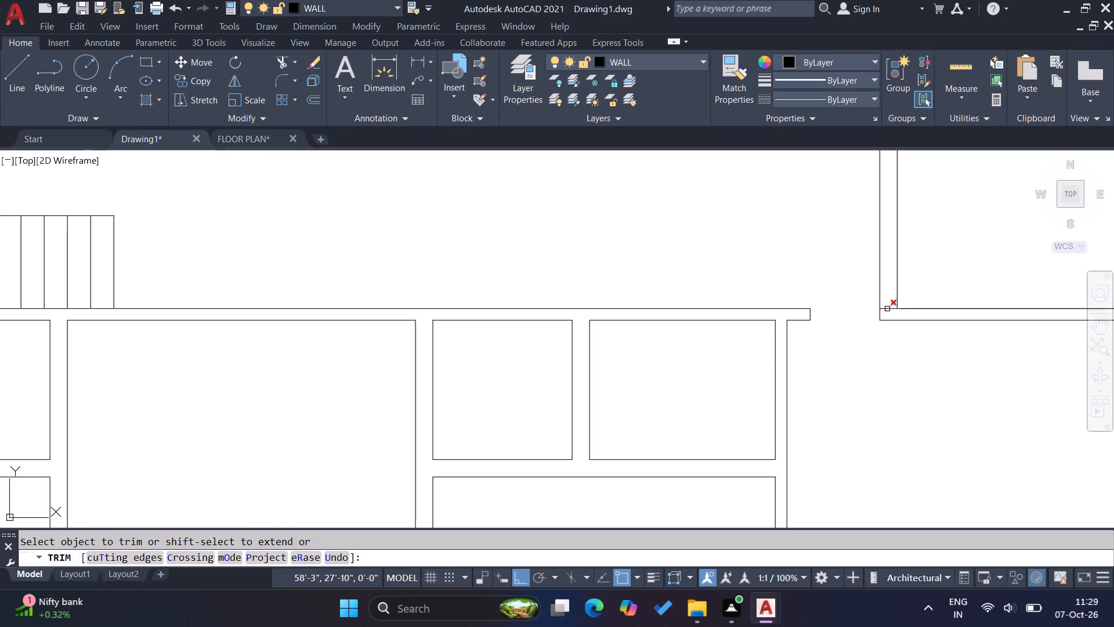
{"action": "left_click", "coordinate": [887, 309]}
{"action": "key", "text": "Escape"}
{"action": "key", "text": "Escape"}
{"action": "key", "text": "Escape"}
{"action": "key", "text": "Escape"}
Stretch the top edge of the small room beside the middle vertical wall downward by 3".
{"action": "scroll", "coordinate": [521, 323], "scroll_direction": "up", "scroll_amount": 2}
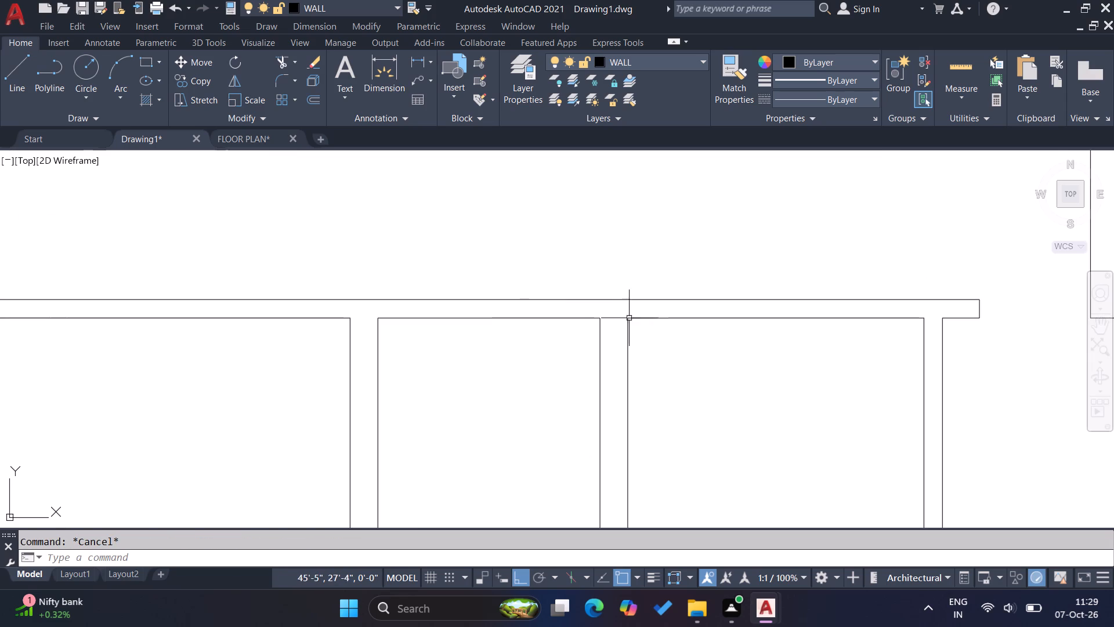
{"action": "left_click", "coordinate": [615, 333]}
{"action": "left_click", "coordinate": [369, 310]}
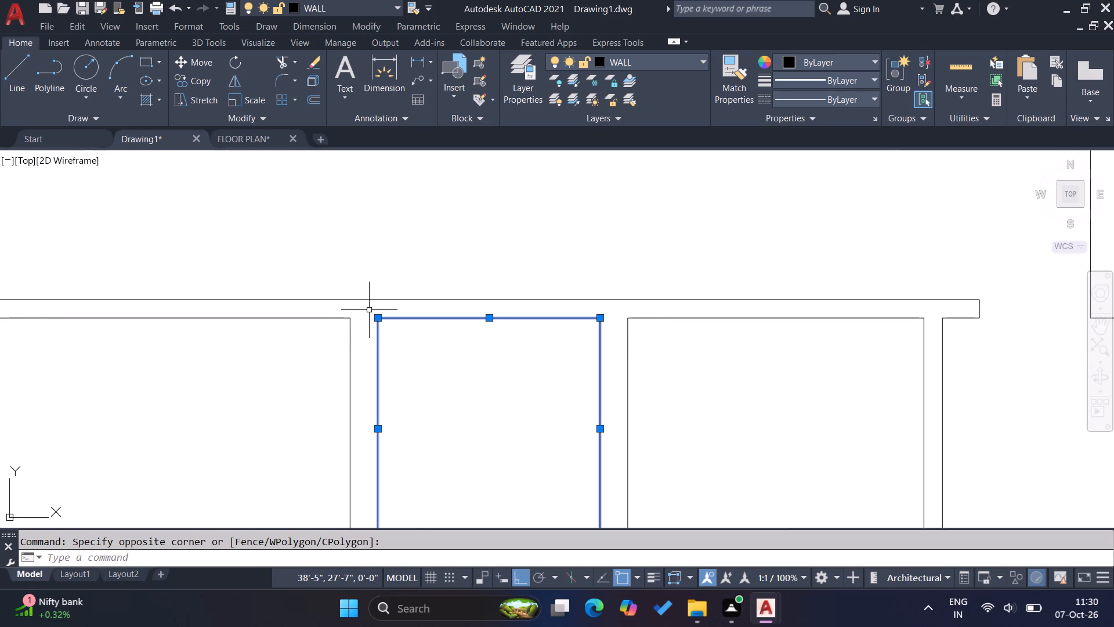
{"action": "key", "text": "s"}
{"action": "key", "text": "Return"}
{"action": "left_click", "coordinate": [489, 341]}
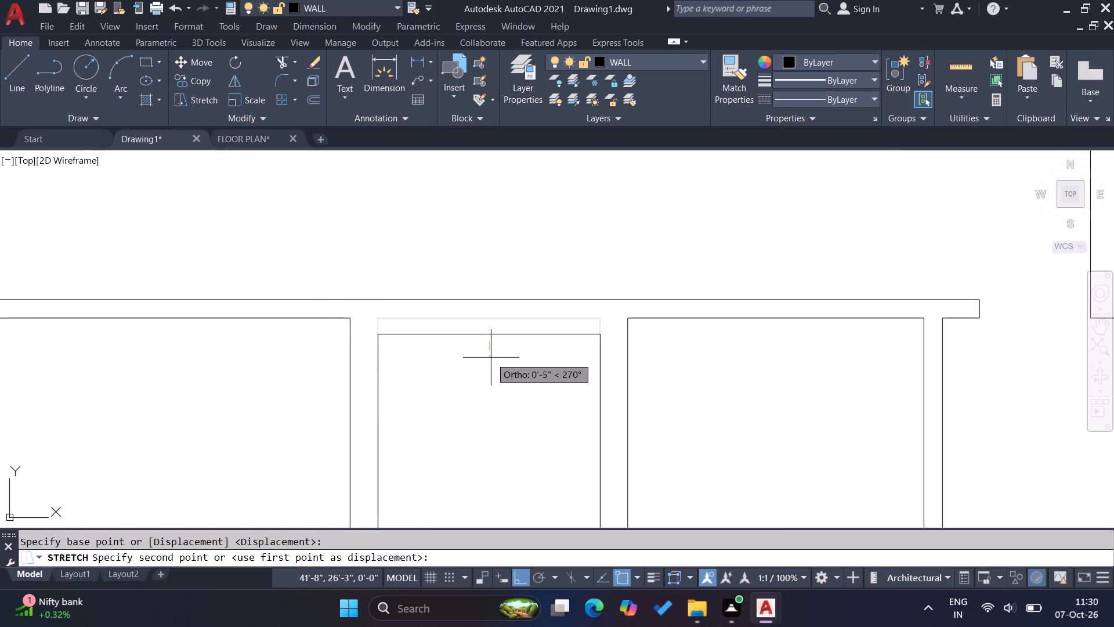
{"action": "key", "text": "3"}
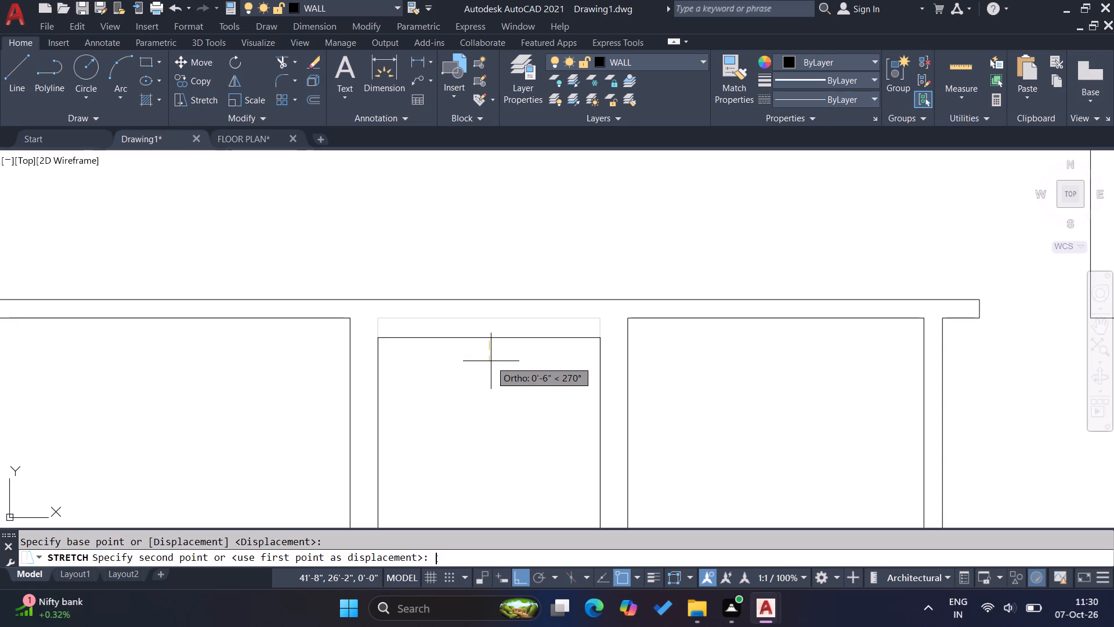
{"action": "key", "text": "Return"}
{"action": "key", "text": "Escape"}
{"action": "key", "text": "Escape"}
{"action": "key", "text": "Escape"}
{"action": "key", "text": "Escape"}
Fillet the inner and outer wall line pairs at the large left room's bottom-left corner into square corners.
{"action": "scroll", "coordinate": [506, 339], "scroll_direction": "down", "scroll_amount": 4}
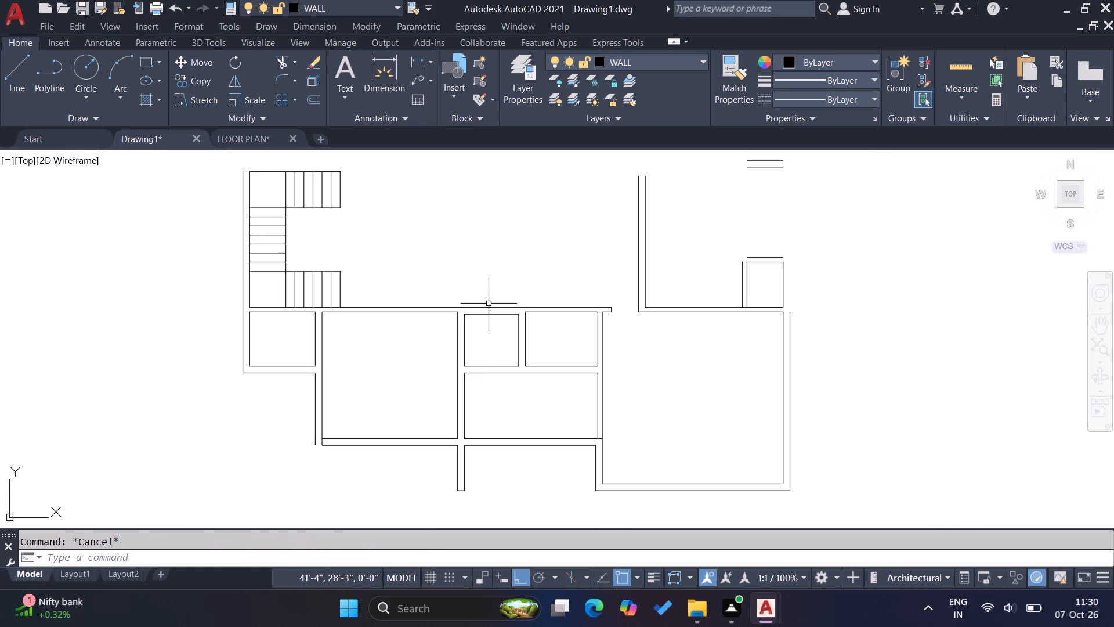
{"action": "scroll", "coordinate": [491, 316], "scroll_direction": "down", "scroll_amount": 1}
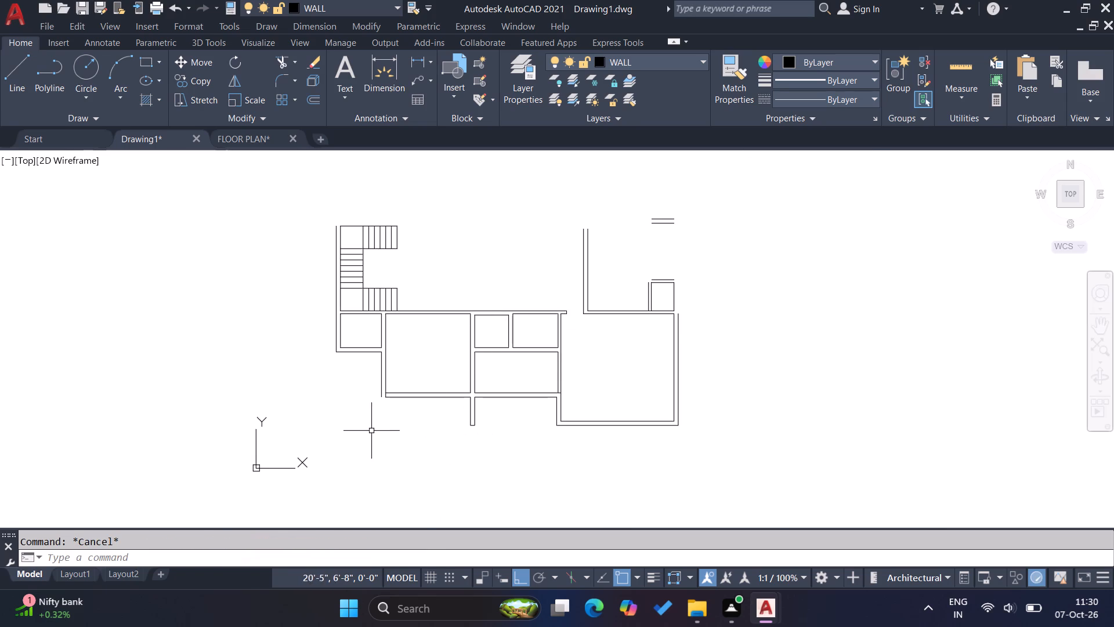
{"action": "key", "text": "f"}
{"action": "key", "text": "Return"}
{"action": "scroll", "coordinate": [406, 378], "scroll_direction": "up", "scroll_amount": 1}
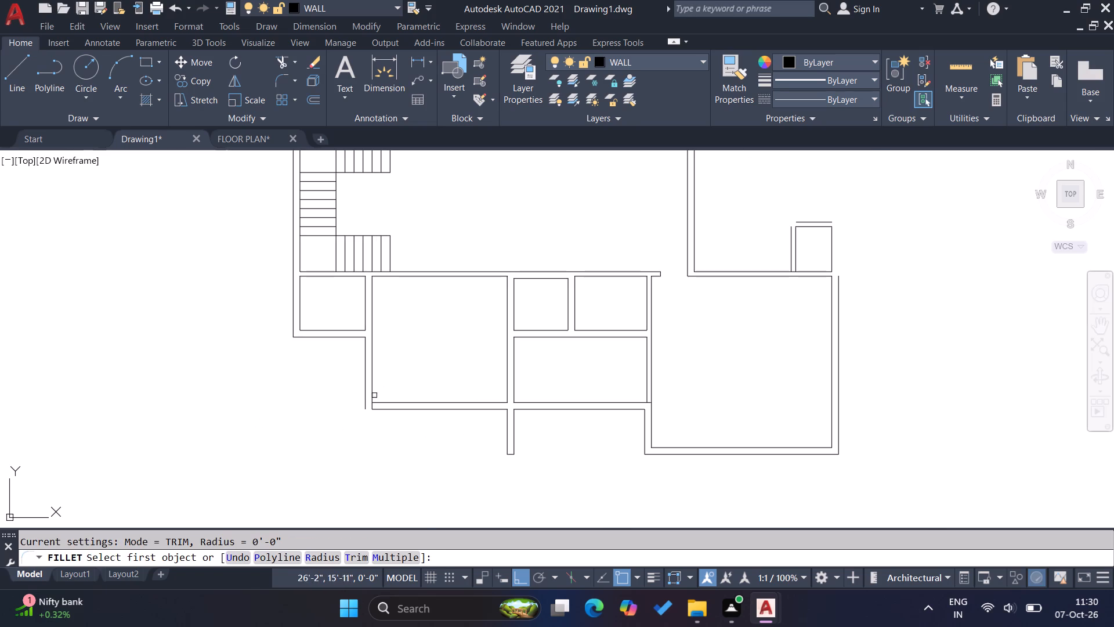
{"action": "left_click", "coordinate": [374, 398]}
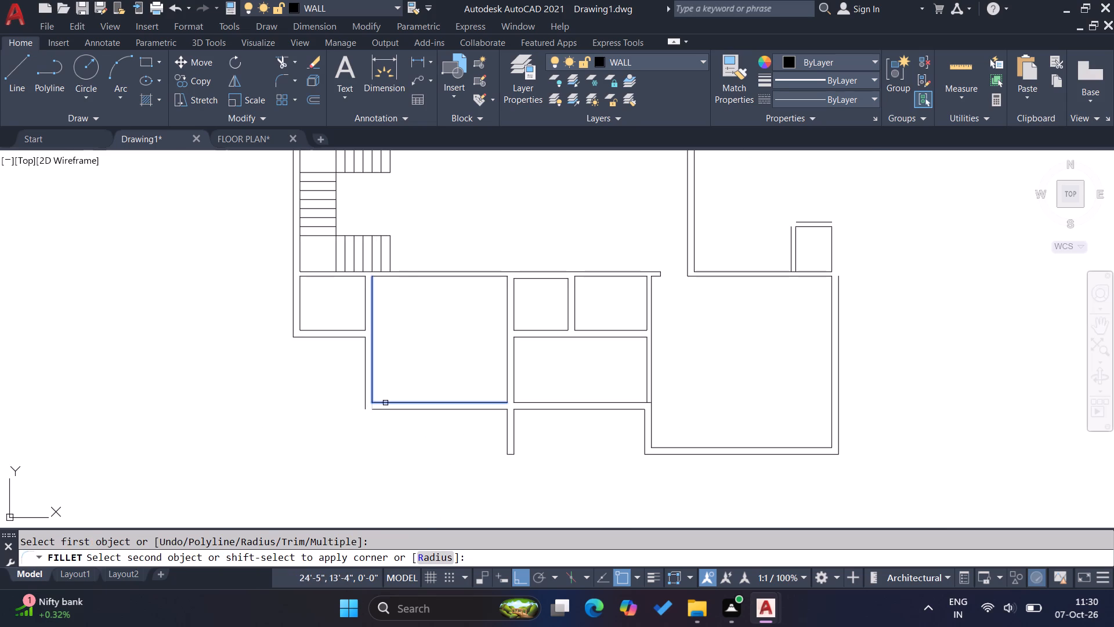
{"action": "left_click", "coordinate": [385, 402]}
{"action": "key", "text": "Return"}
{"action": "left_click", "coordinate": [363, 399]}
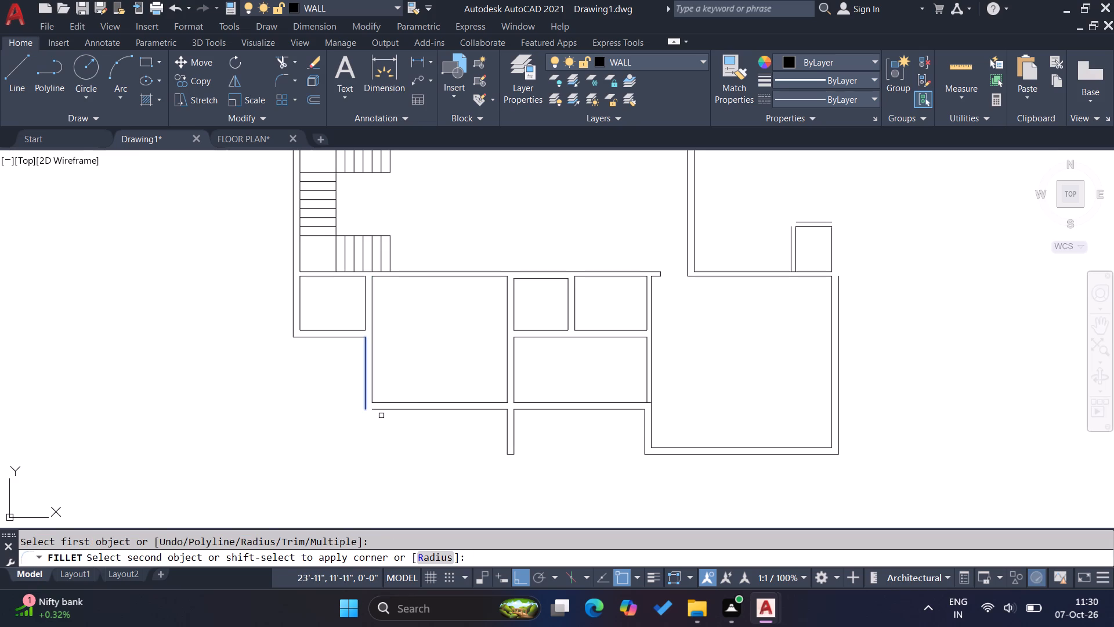
{"action": "left_click", "coordinate": [382, 412]}
{"action": "left_click", "coordinate": [382, 410]}
{"action": "key", "text": "Escape"}
{"action": "key", "text": "Escape"}
{"action": "key", "text": "Escape"}
{"action": "key", "text": "Escape"}
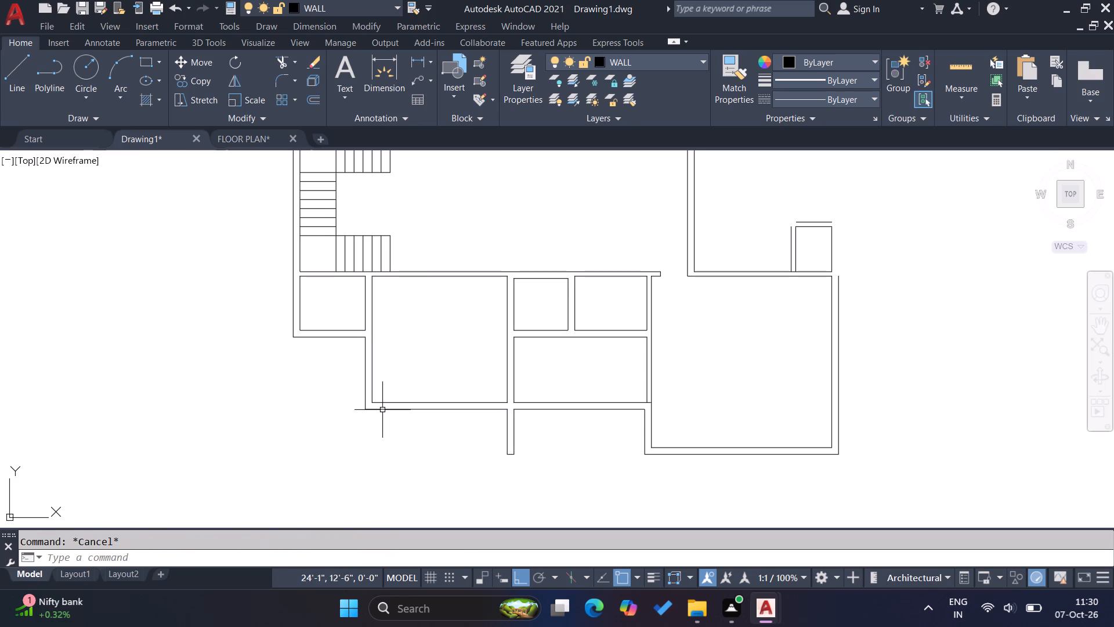
{"action": "key", "text": "Escape"}
{"action": "key", "text": "Escape"}
{"action": "key", "text": "Escape"}
Extend the bottom wall line of the small room below the stair to the large left room's inner wall face.
{"action": "scroll", "coordinate": [385, 344], "scroll_direction": "up", "scroll_amount": 1}
{"action": "type", "text": "ex"}
{"action": "key", "text": "Return"}
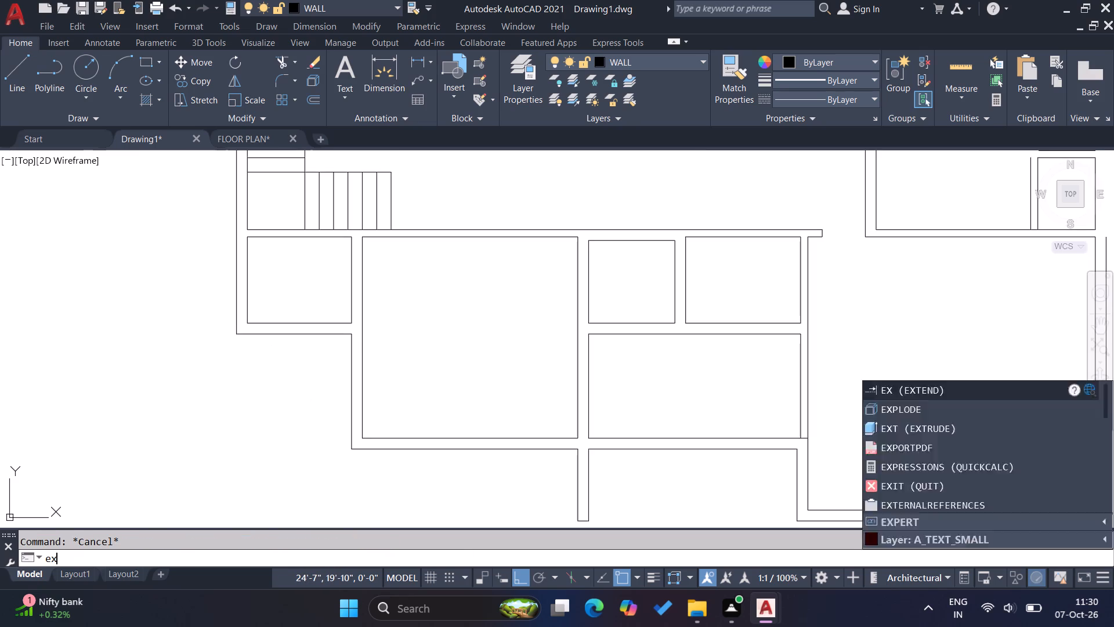
{"action": "left_click", "coordinate": [343, 338]}
{"action": "left_click", "coordinate": [342, 329]}
{"action": "key", "text": "Escape"}
{"action": "key", "text": "Escape"}
{"action": "key", "text": "Escape"}
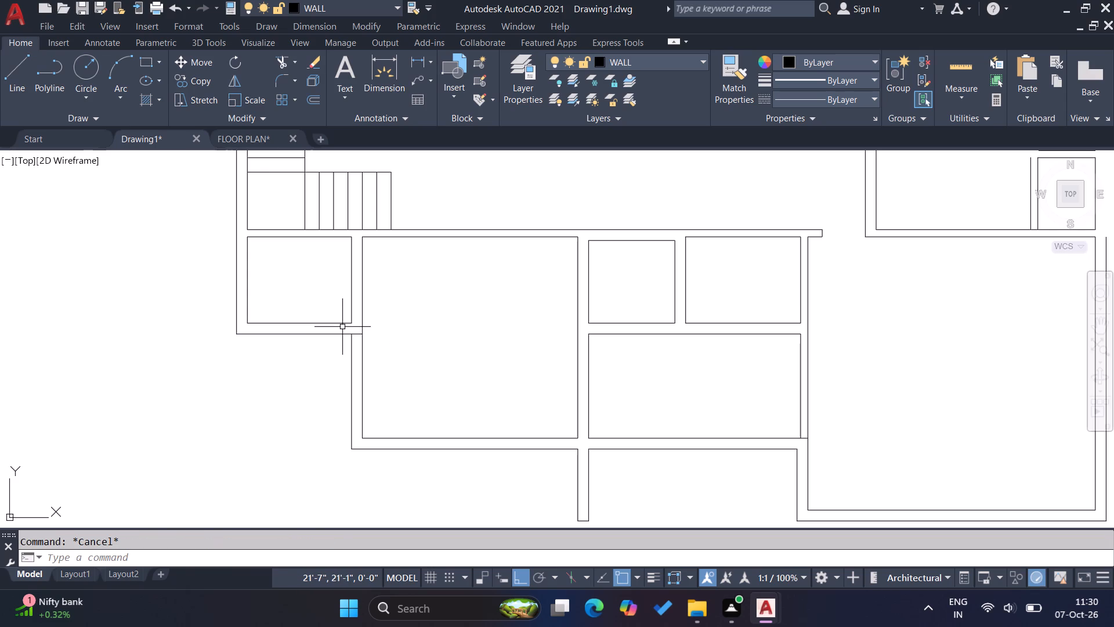
Offset the extended bottom wall line of the small room below the stair 3' downward.
{"action": "key", "text": "o"}
{"action": "key", "text": "Return"}
{"action": "type", "text": "3'"}
{"action": "key", "text": "Return"}
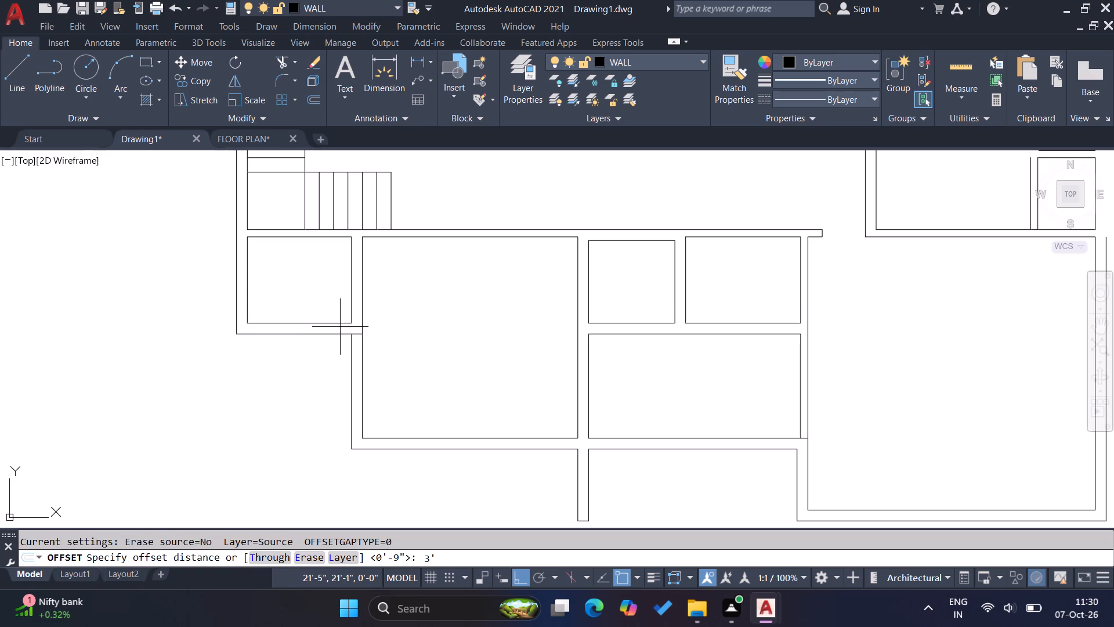
{"action": "left_click", "coordinate": [316, 336]}
{"action": "left_click", "coordinate": [317, 365]}
{"action": "key", "text": "Escape"}
{"action": "key", "text": "Escape"}
Trim the wall lines between the two horizontal lines and the leftover stub, cutting a 3' opening in the large left room's wall.
{"action": "type", "text": "tr"}
{"action": "key", "text": "Return"}
{"action": "left_click", "coordinate": [346, 354]}
{"action": "left_click", "coordinate": [420, 357]}
{"action": "left_click", "coordinate": [325, 354]}
{"action": "left_click", "coordinate": [308, 381]}
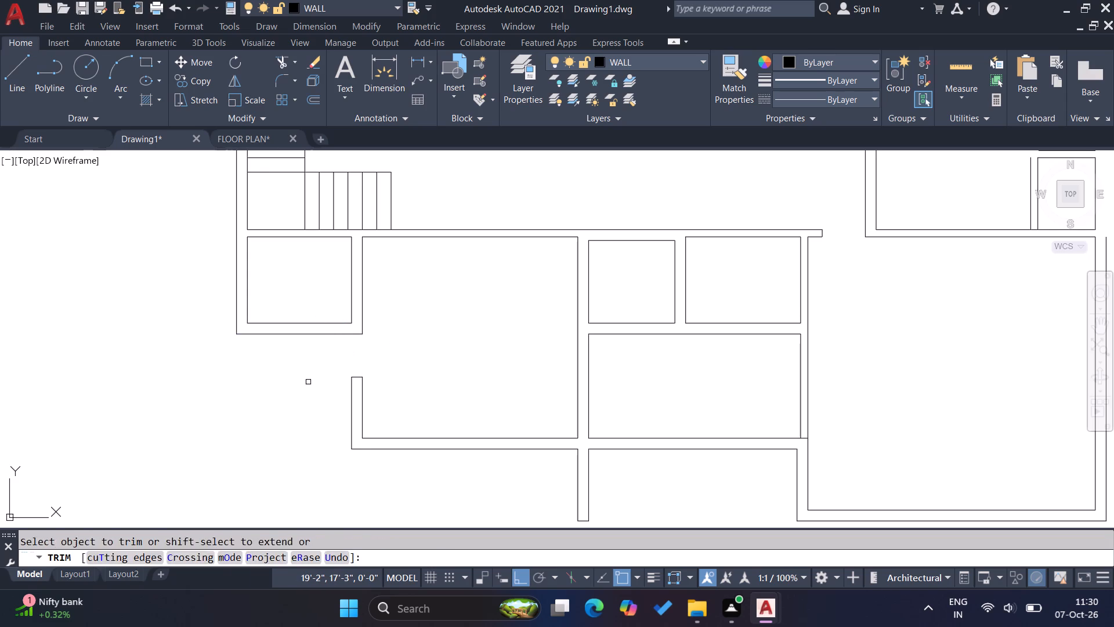
{"action": "key", "text": "Escape"}
{"action": "key", "text": "Escape"}
{"action": "key", "text": "Escape"}
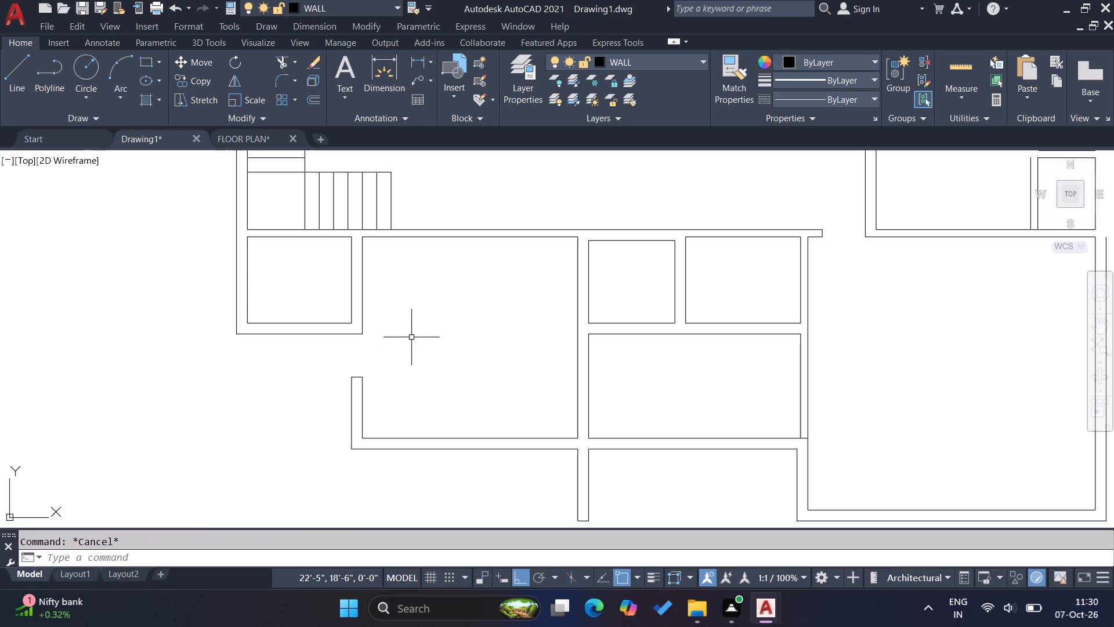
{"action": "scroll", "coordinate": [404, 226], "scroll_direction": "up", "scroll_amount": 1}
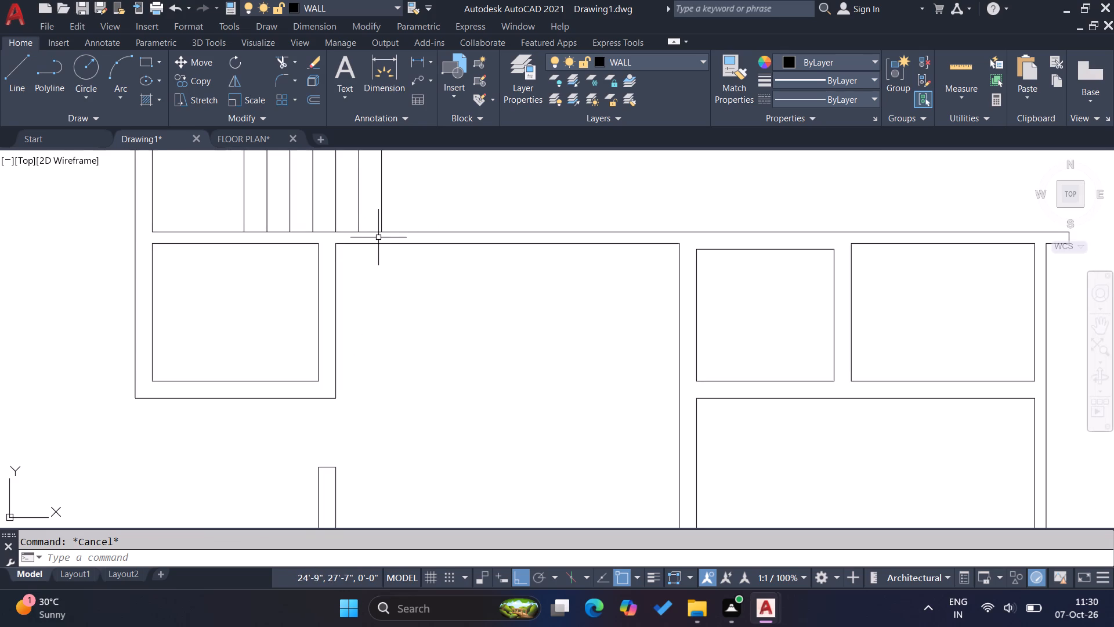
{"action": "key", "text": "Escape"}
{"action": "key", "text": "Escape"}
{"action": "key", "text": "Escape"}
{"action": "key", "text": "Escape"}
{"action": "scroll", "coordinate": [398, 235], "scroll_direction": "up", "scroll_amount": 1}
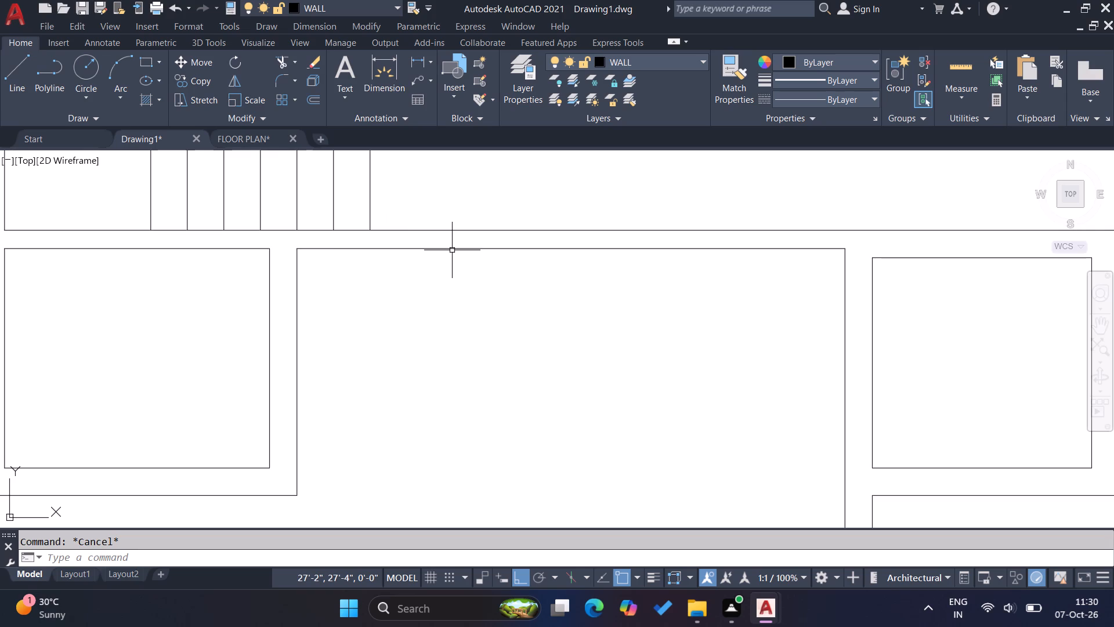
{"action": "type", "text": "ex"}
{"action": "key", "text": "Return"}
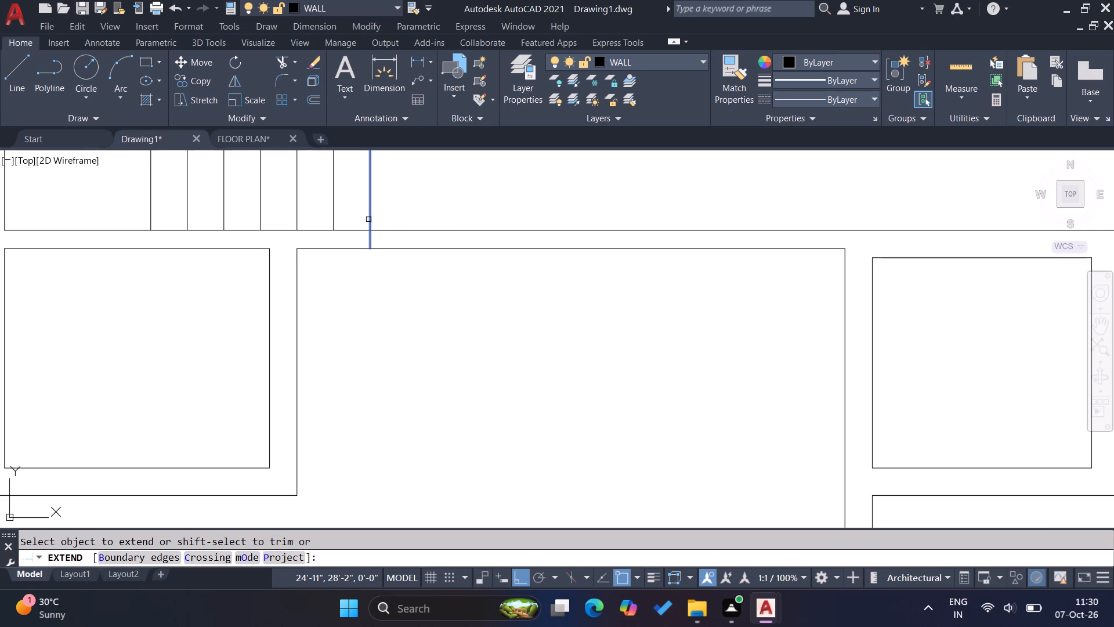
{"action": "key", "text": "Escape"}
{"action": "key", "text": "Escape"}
Measure the inner width of the small room below the stair with a linear dimension.
{"action": "scroll", "coordinate": [406, 92], "scroll_direction": "down", "scroll_amount": 1}
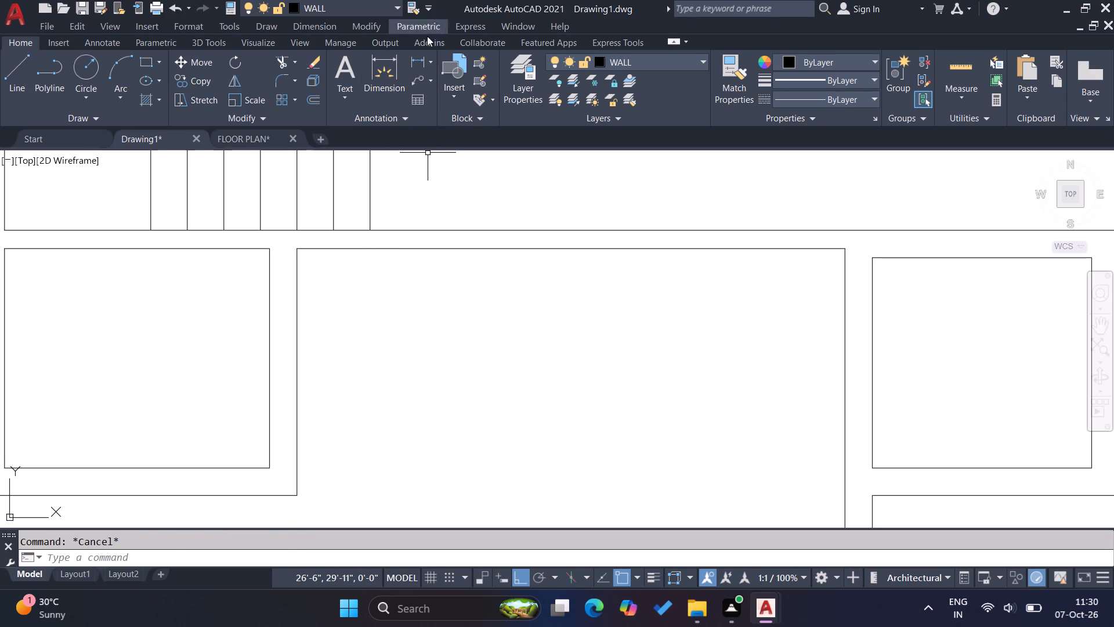
{"action": "left_click", "coordinate": [417, 61]}
{"action": "scroll", "coordinate": [498, 269], "scroll_direction": "down", "scroll_amount": 3}
{"action": "left_click", "coordinate": [375, 292]}
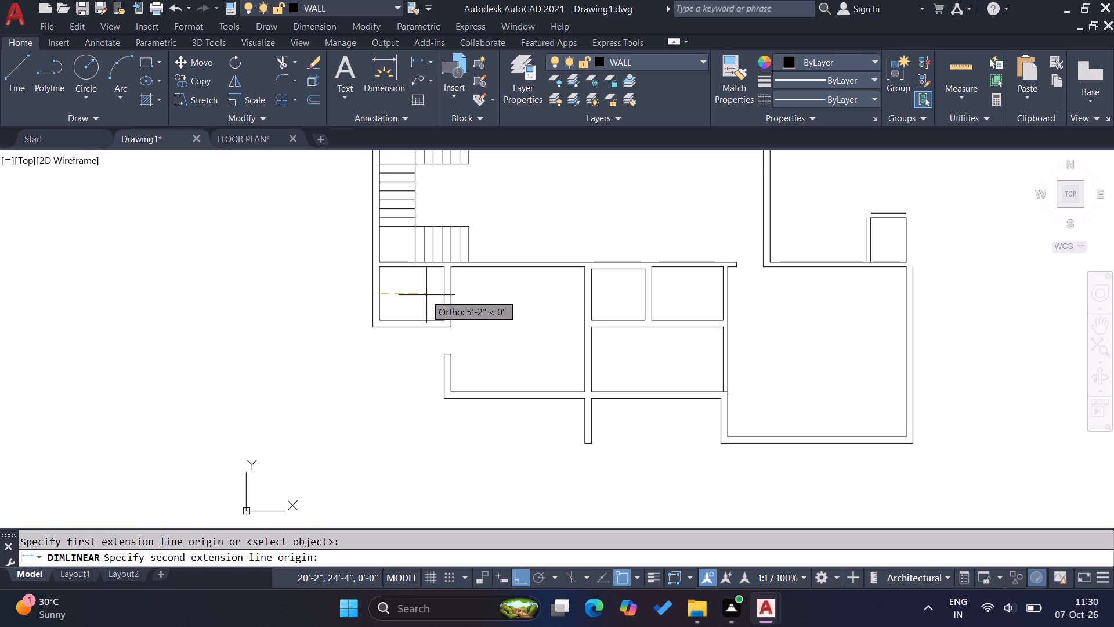
{"action": "left_click", "coordinate": [444, 294]}
{"action": "scroll", "coordinate": [424, 294], "scroll_direction": "up", "scroll_amount": 2}
{"action": "key", "text": "Escape"}
{"action": "key", "text": "Escape"}
Move all the U-shaped stair's tread and edge lines 9" to the right, away from the outer wall.
{"action": "scroll", "coordinate": [433, 340], "scroll_direction": "down", "scroll_amount": 2}
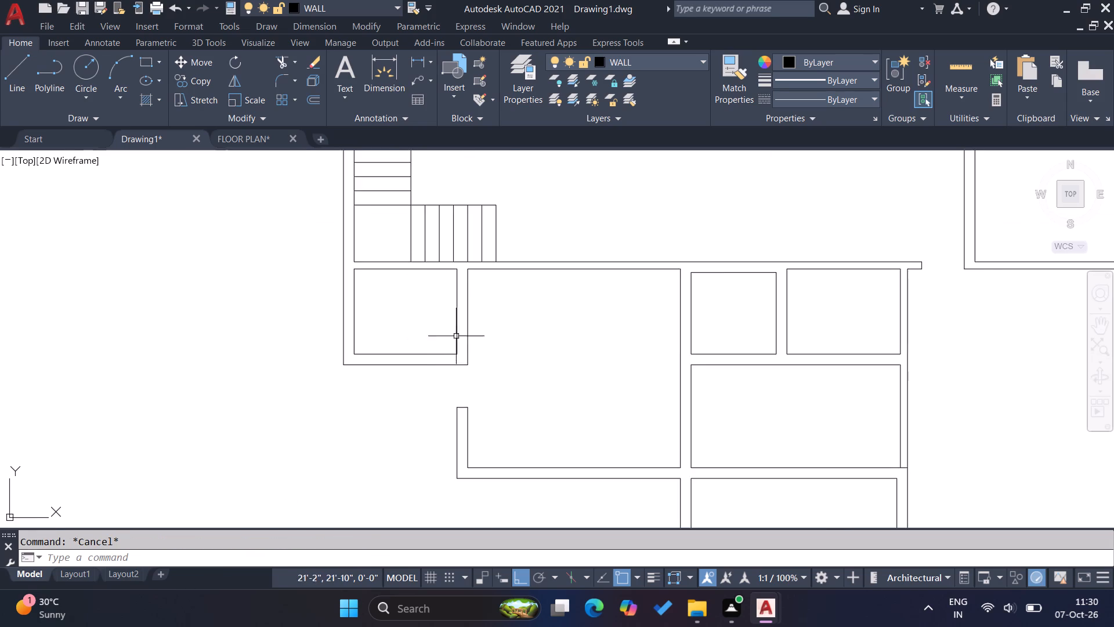
{"action": "scroll", "coordinate": [464, 323], "scroll_direction": "down", "scroll_amount": 2}
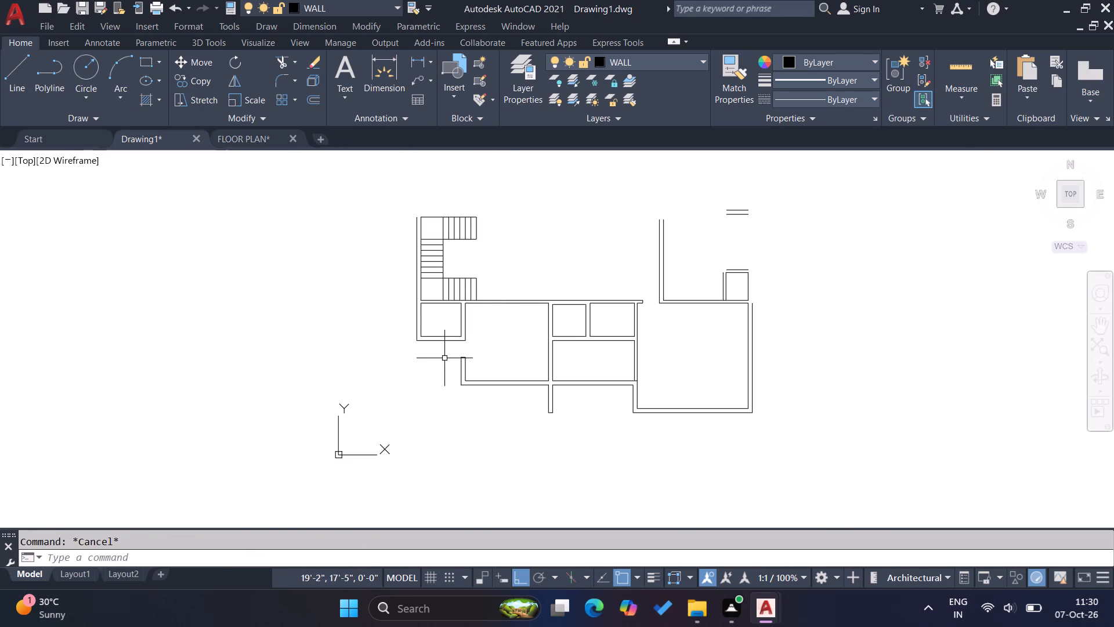
{"action": "left_click", "coordinate": [506, 286]}
{"action": "left_click", "coordinate": [424, 210]}
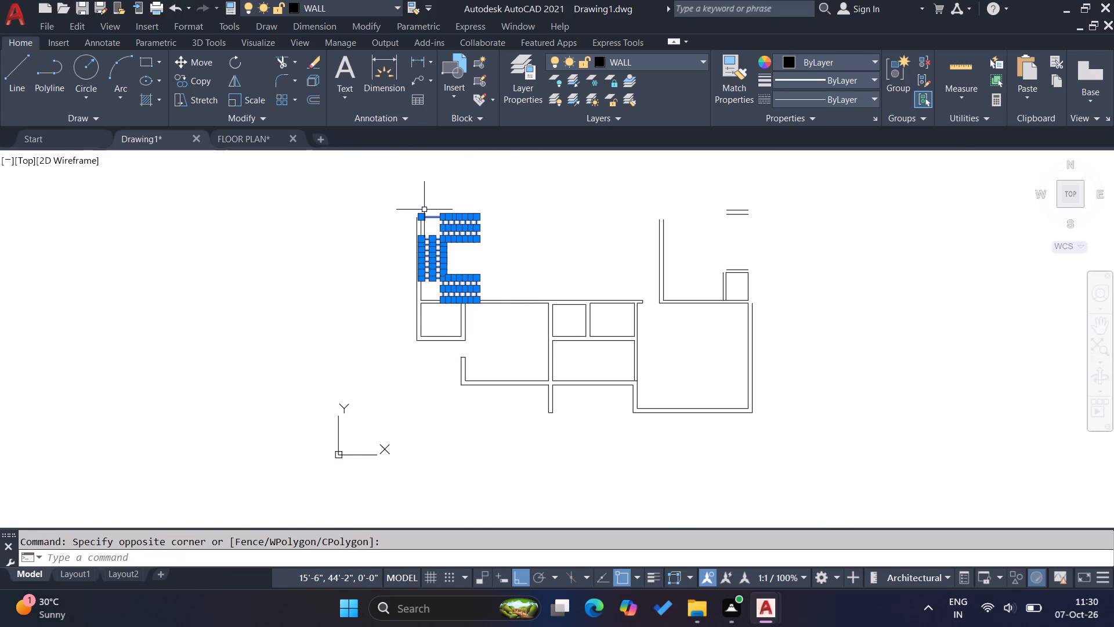
{"action": "key", "text": "m"}
{"action": "key", "text": "Return"}
{"action": "scroll", "coordinate": [493, 296], "scroll_direction": "up", "scroll_amount": 3}
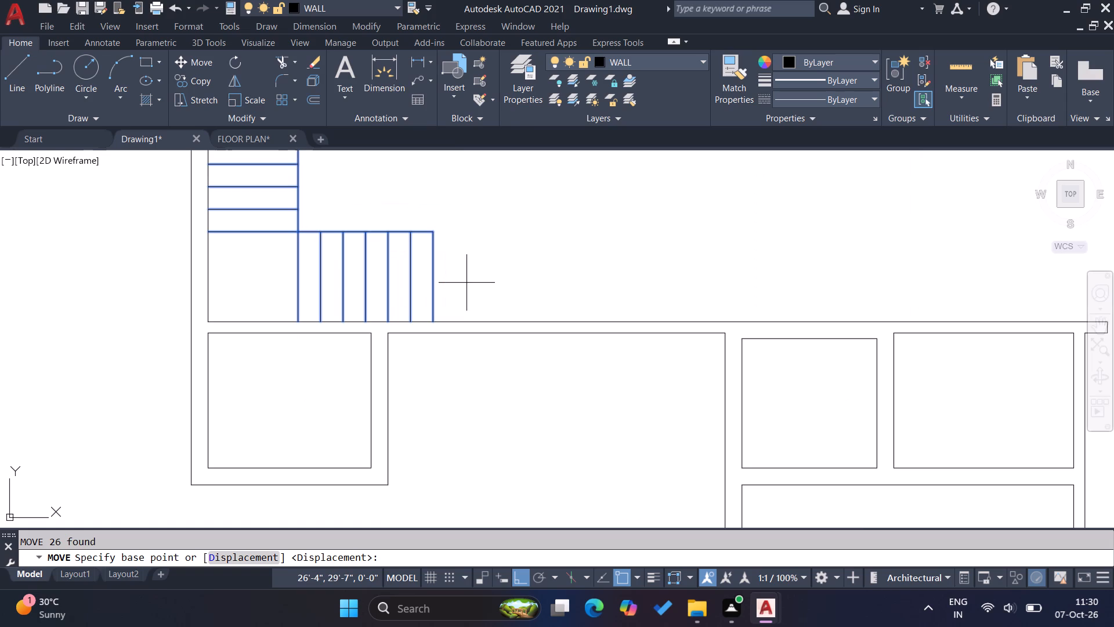
{"action": "left_click", "coordinate": [460, 272]}
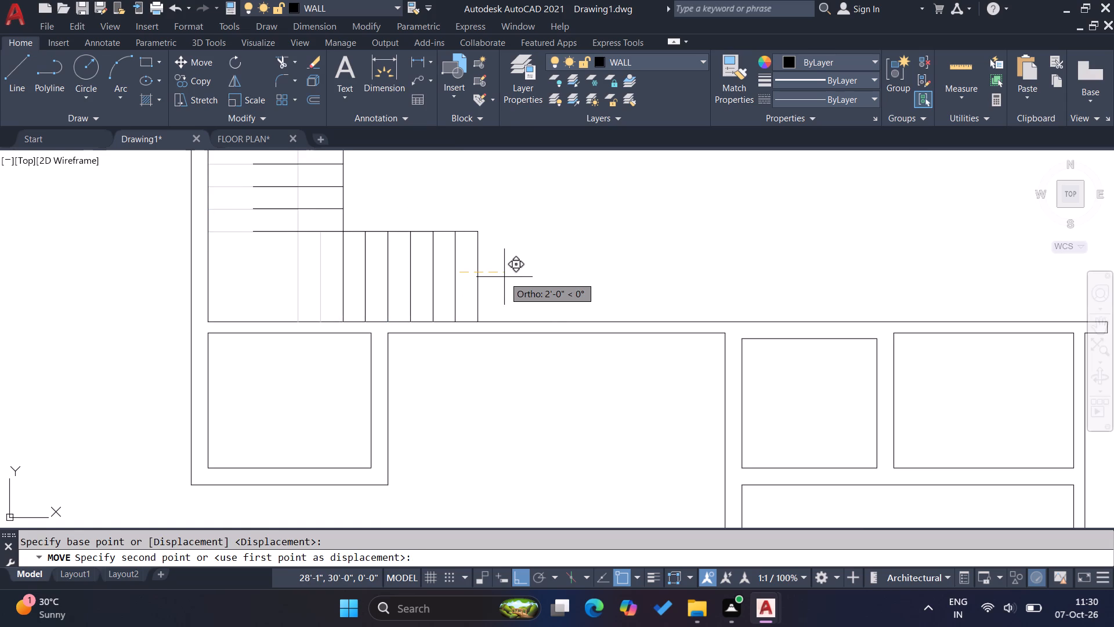
{"action": "key", "text": "9"}
{"action": "key", "text": "Return"}
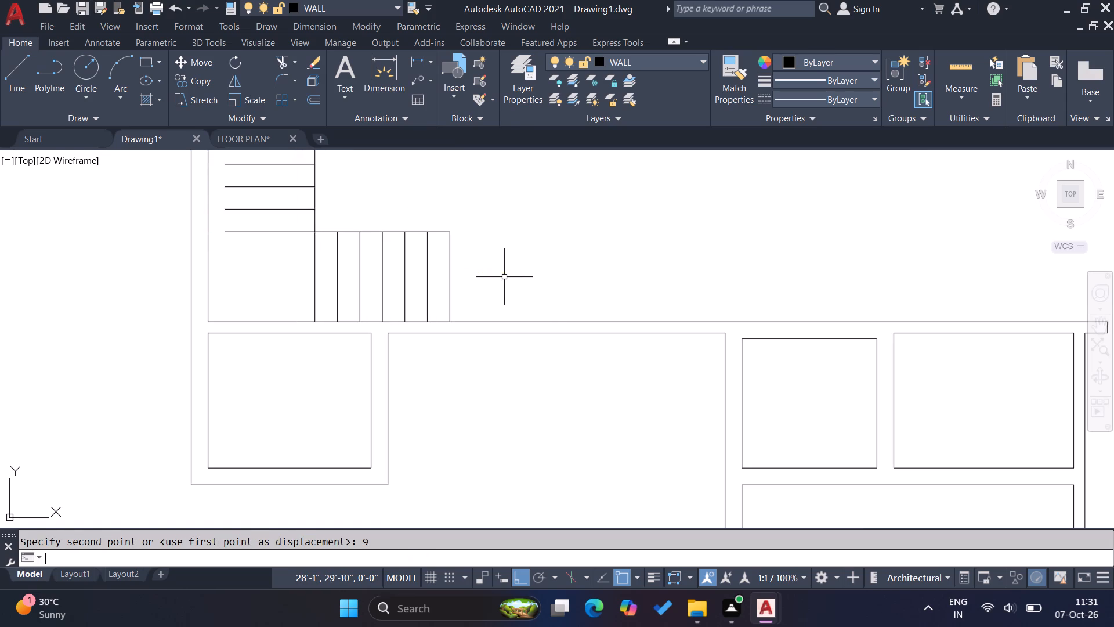
Measure the horizontal distance from the stair's outer left edge to the small room's inner right wall line with a linear dimension.
{"action": "left_click", "coordinate": [415, 62]}
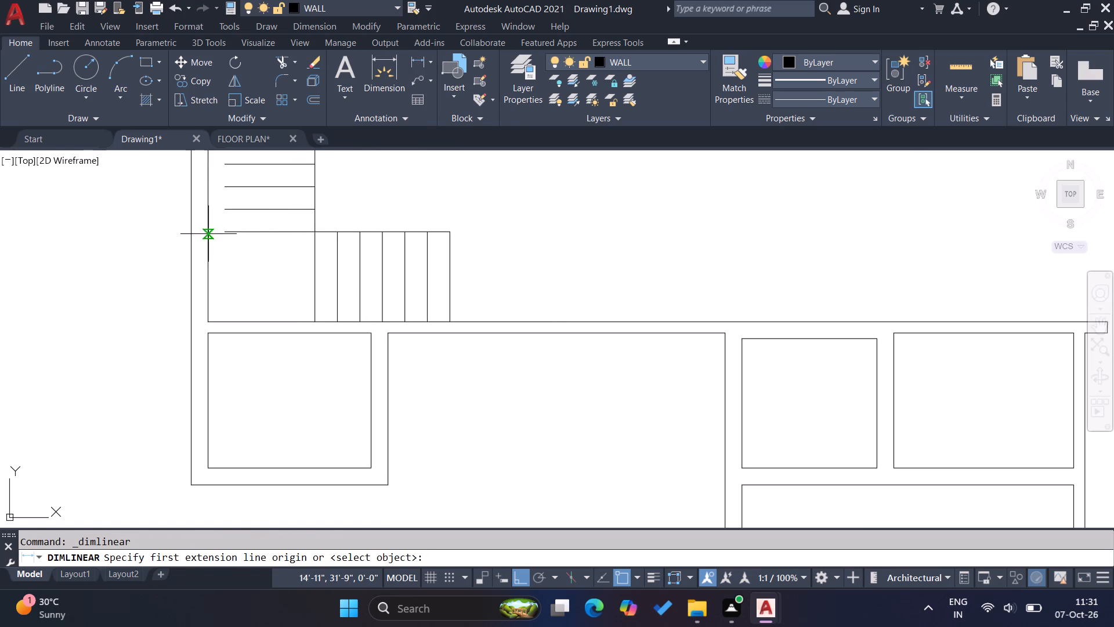
{"action": "left_click", "coordinate": [221, 232]}
{"action": "left_click", "coordinate": [369, 334]}
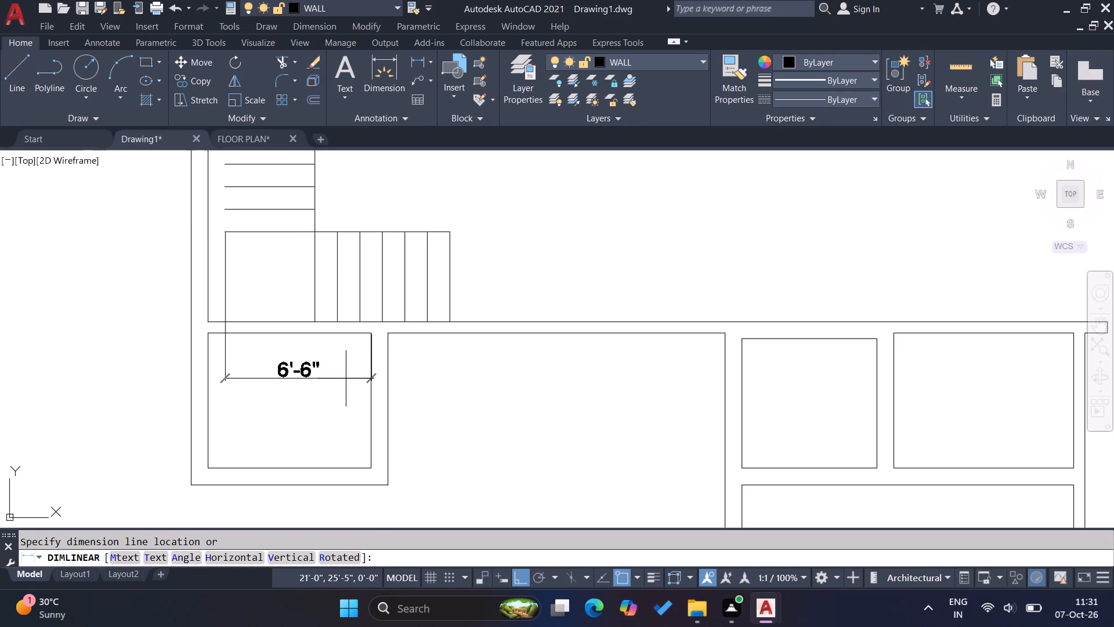
{"action": "key", "text": "Escape"}
{"action": "key", "text": "Escape"}
{"action": "key", "text": "Escape"}
Stretch the left outer wall, including the small room's left side, rightward until its inner line meets the stair's left edge.
{"action": "scroll", "coordinate": [478, 377], "scroll_direction": "down", "scroll_amount": 1}
{"action": "scroll", "coordinate": [392, 394], "scroll_direction": "down", "scroll_amount": 1}
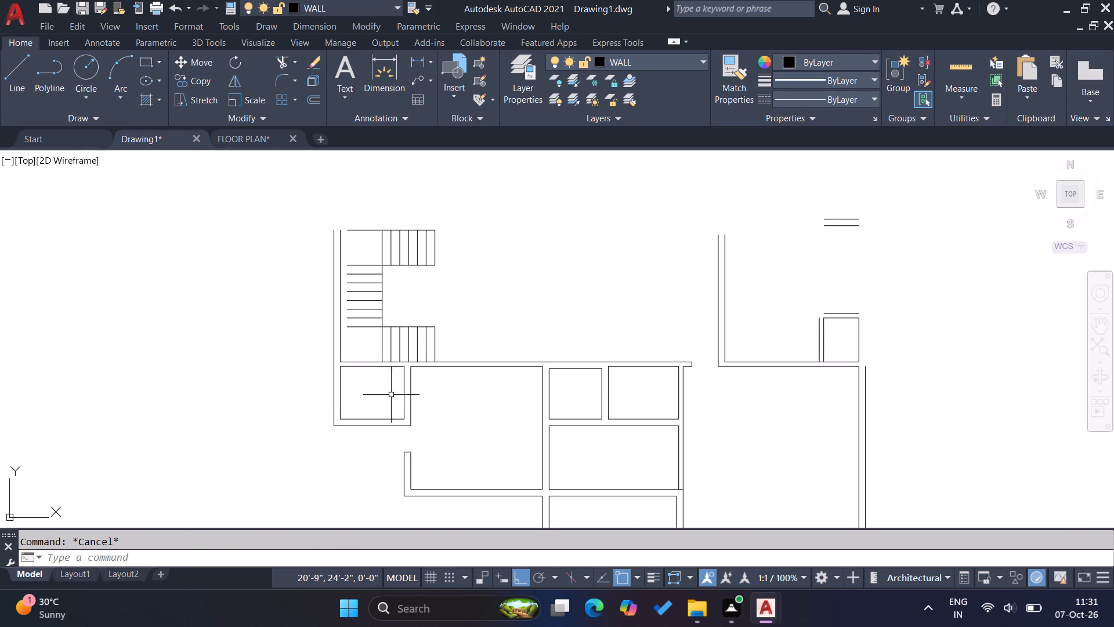
{"action": "left_click", "coordinate": [342, 445]}
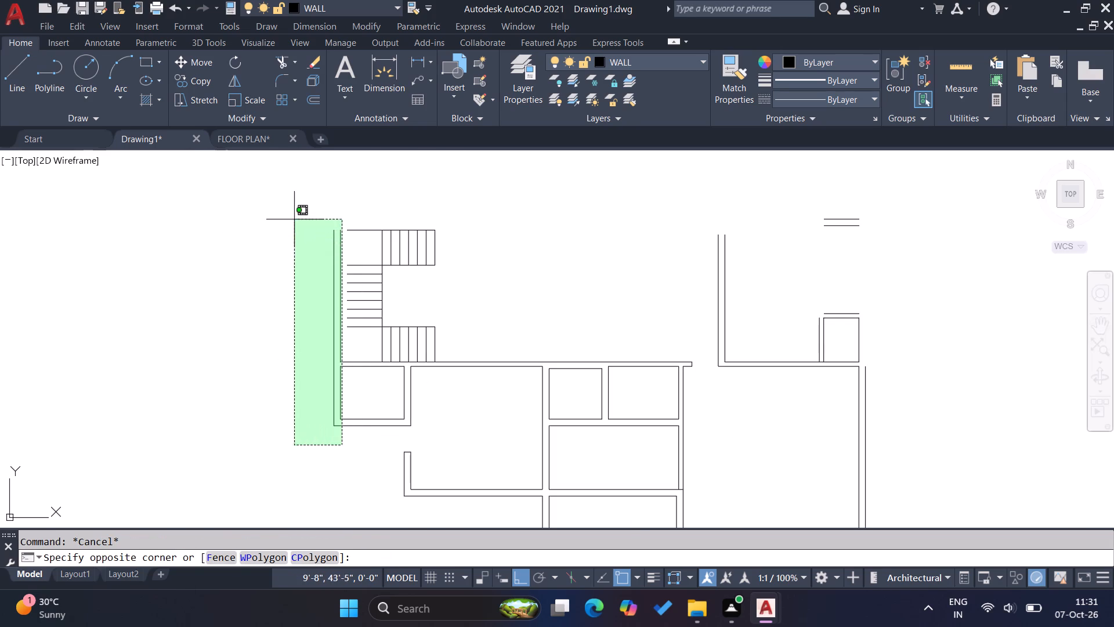
{"action": "left_click", "coordinate": [294, 211]}
{"action": "key", "text": "s"}
{"action": "key", "text": "Return"}
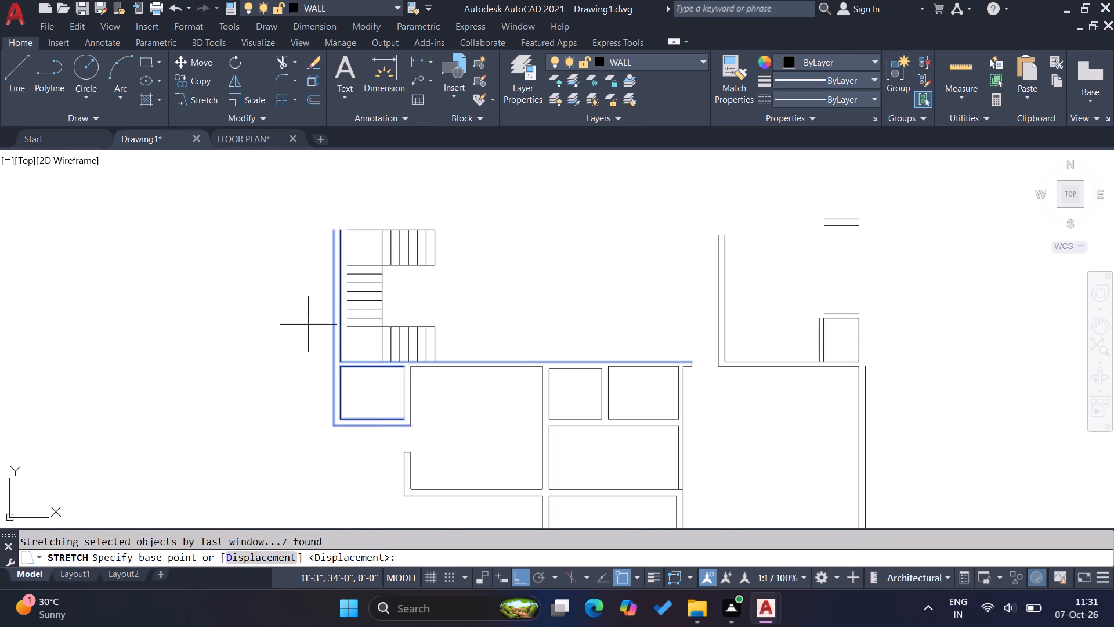
{"action": "scroll", "coordinate": [349, 225], "scroll_direction": "up", "scroll_amount": 4}
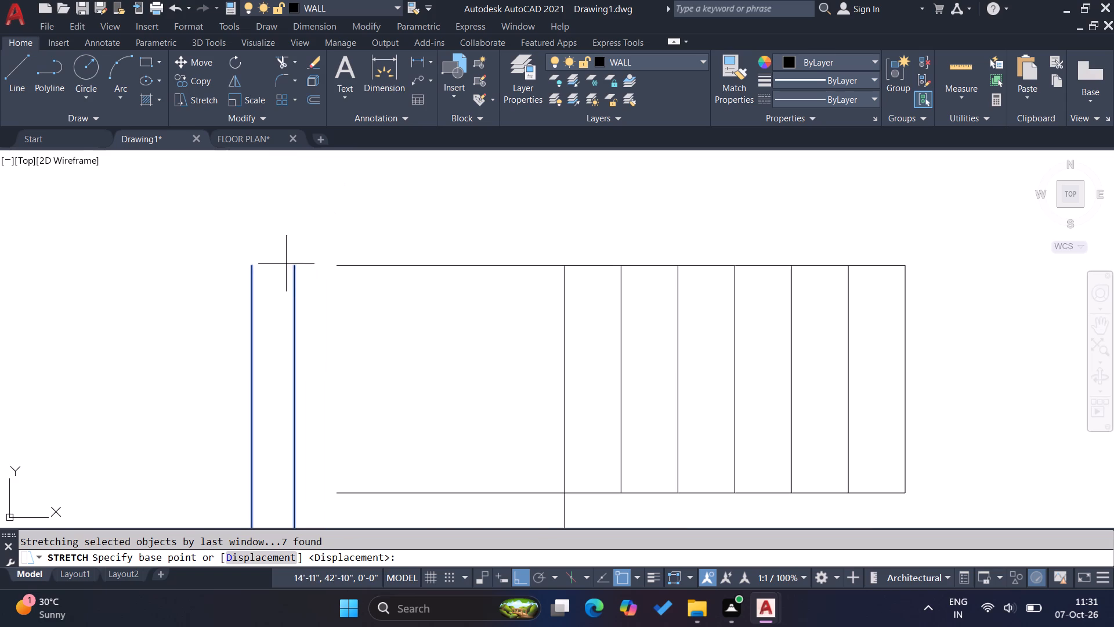
{"action": "left_click", "coordinate": [290, 266]}
{"action": "left_click", "coordinate": [335, 265]}
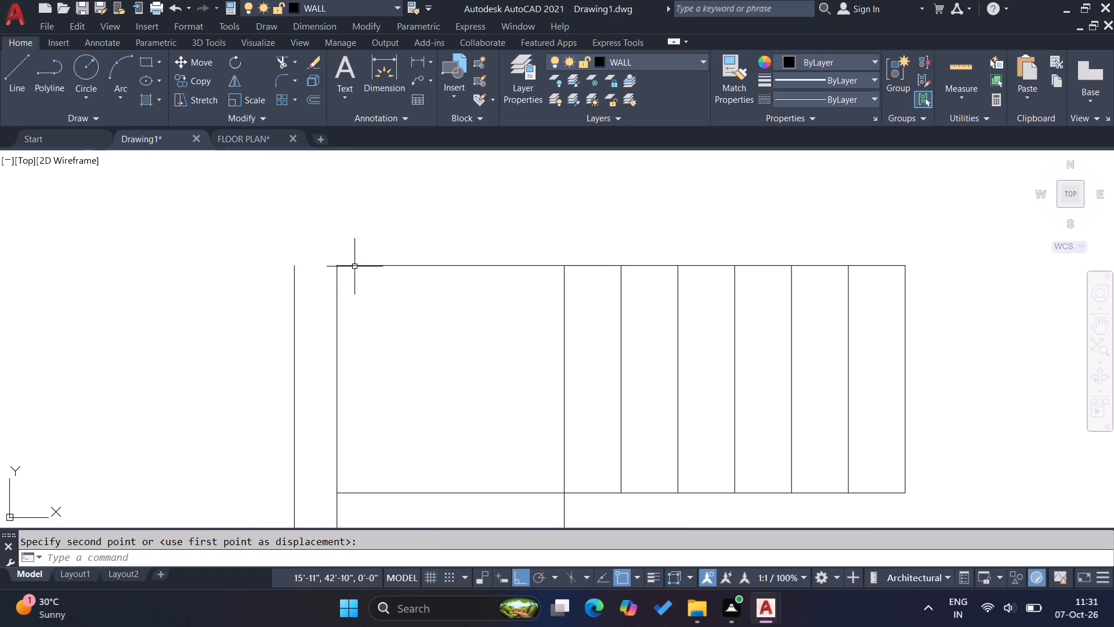
{"action": "key", "text": "Escape"}
{"action": "scroll", "coordinate": [397, 226], "scroll_direction": "down", "scroll_amount": 4}
{"action": "key", "text": "Escape"}
{"action": "key", "text": "Escape"}
Extend the end line of the stair's lower flight down to the lower line of the wall beneath it.
{"action": "scroll", "coordinate": [479, 372], "scroll_direction": "up", "scroll_amount": 2}
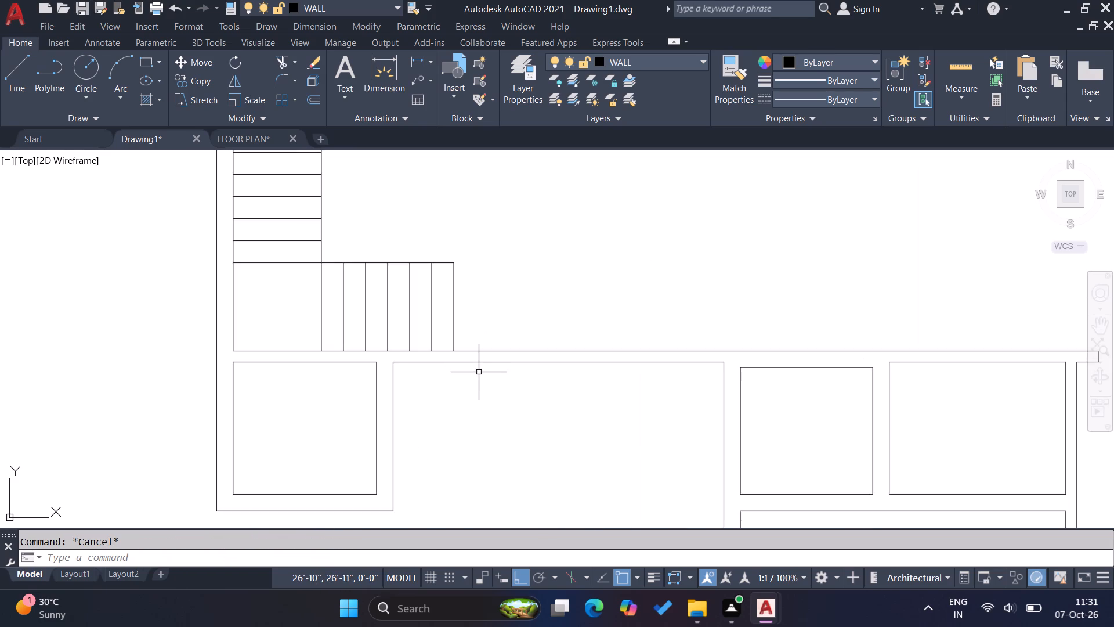
{"action": "scroll", "coordinate": [479, 377], "scroll_direction": "up", "scroll_amount": 1}
{"action": "type", "text": "ex"}
{"action": "key", "text": "Return"}
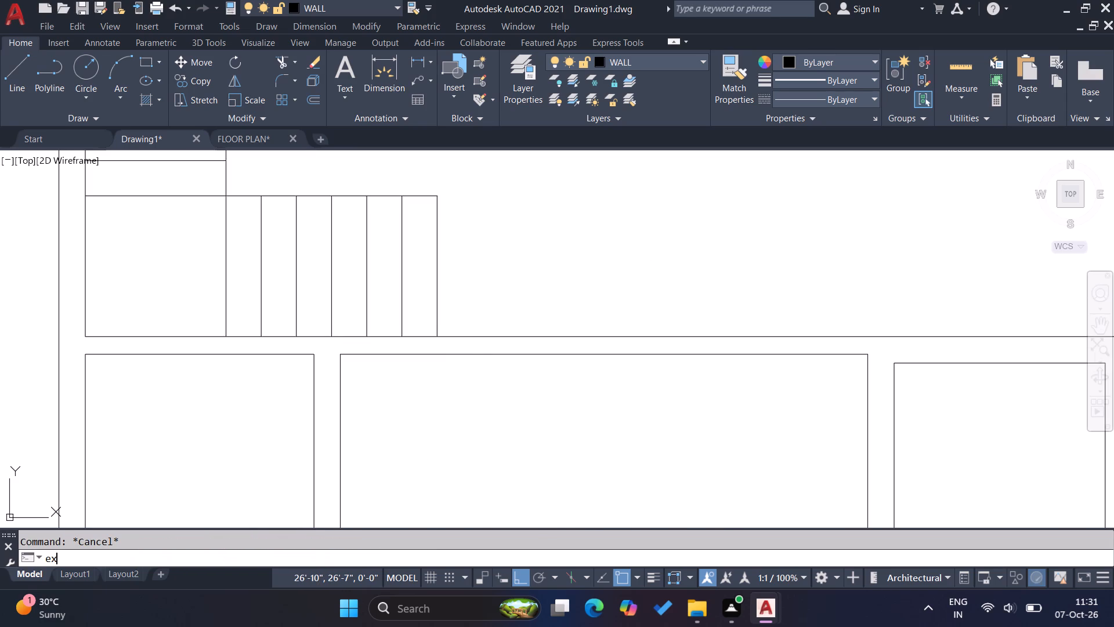
{"action": "left_click", "coordinate": [445, 323]}
{"action": "left_click", "coordinate": [436, 318]}
{"action": "key", "text": "Escape"}
{"action": "key", "text": "Escape"}
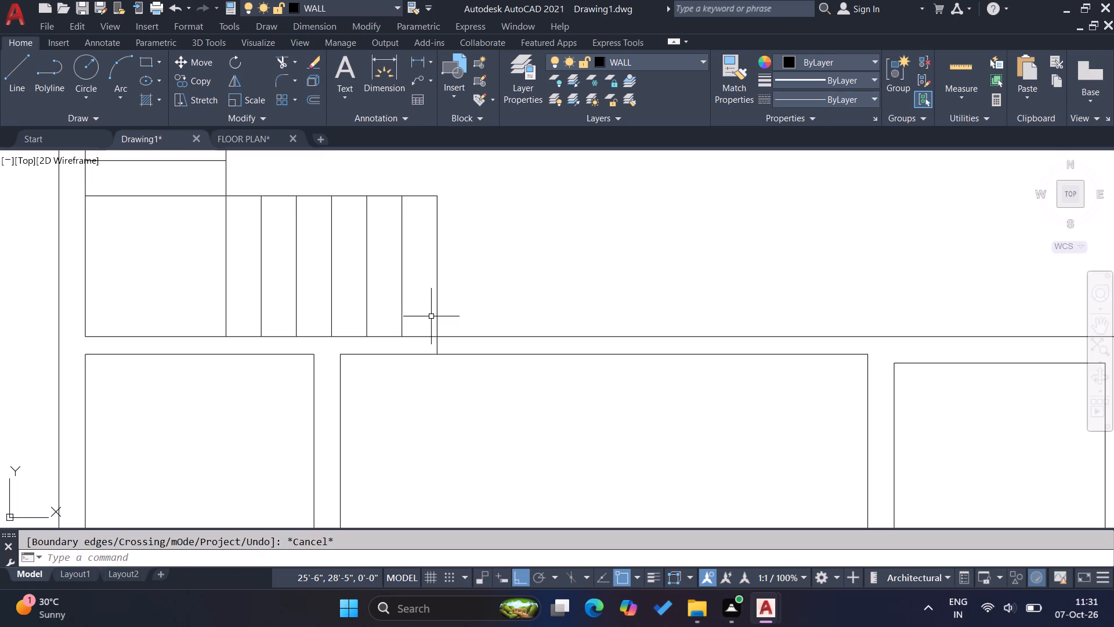
{"action": "key", "text": "Escape"}
{"action": "key", "text": "Escape"}
{"action": "key", "text": "Escape"}
Offset the extended end line of the stair's lower flight 4' to the right.
{"action": "key", "text": "o"}
{"action": "key", "text": "Return"}
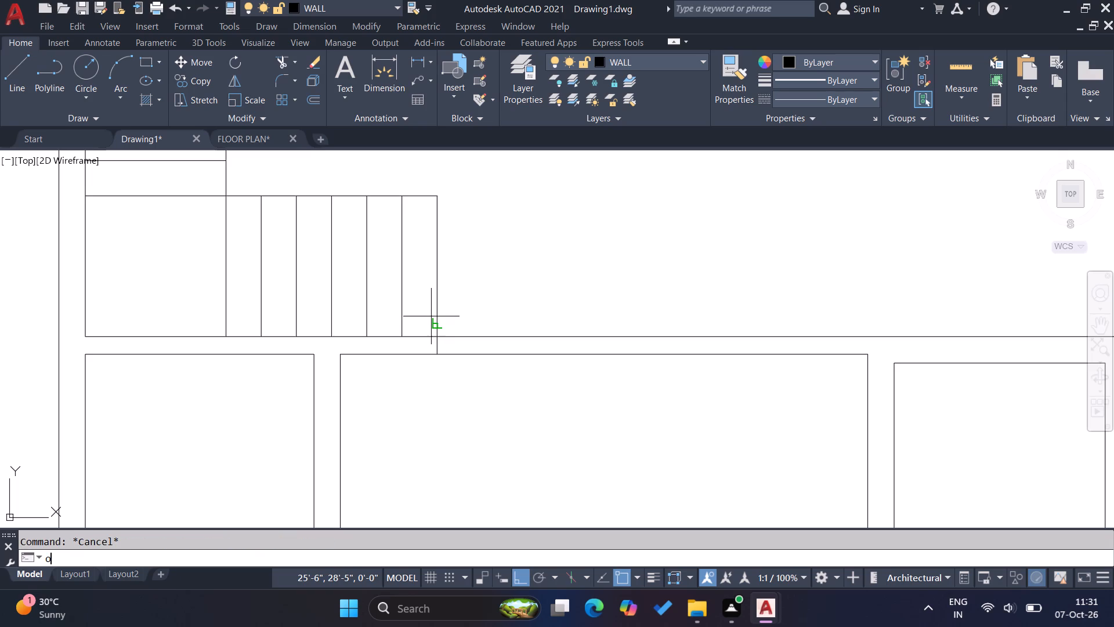
{"action": "type", "text": "4'"}
{"action": "key", "text": "Return"}
{"action": "left_click", "coordinate": [438, 319]}
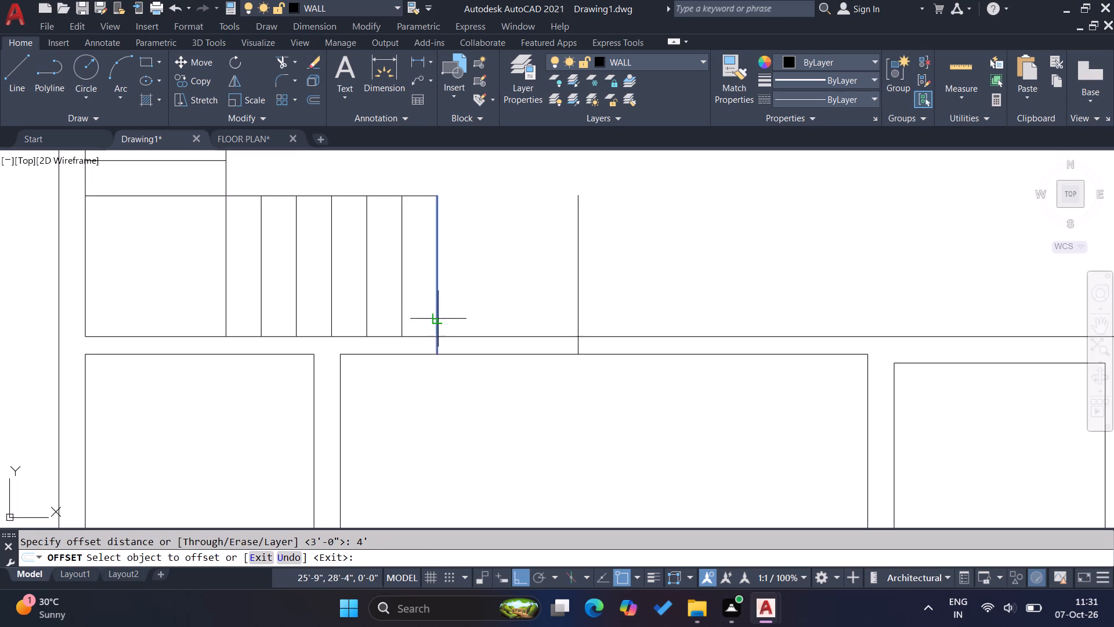
{"action": "left_click", "coordinate": [495, 312]}
{"action": "key", "text": "Escape"}
{"action": "key", "text": "Escape"}
Trim both wall lines between the stair's end line and its offset copy, plus the copy's excess above the wall, forming a 4' opening.
{"action": "key", "text": "t"}
{"action": "key", "text": "r"}
{"action": "key", "text": "Return"}
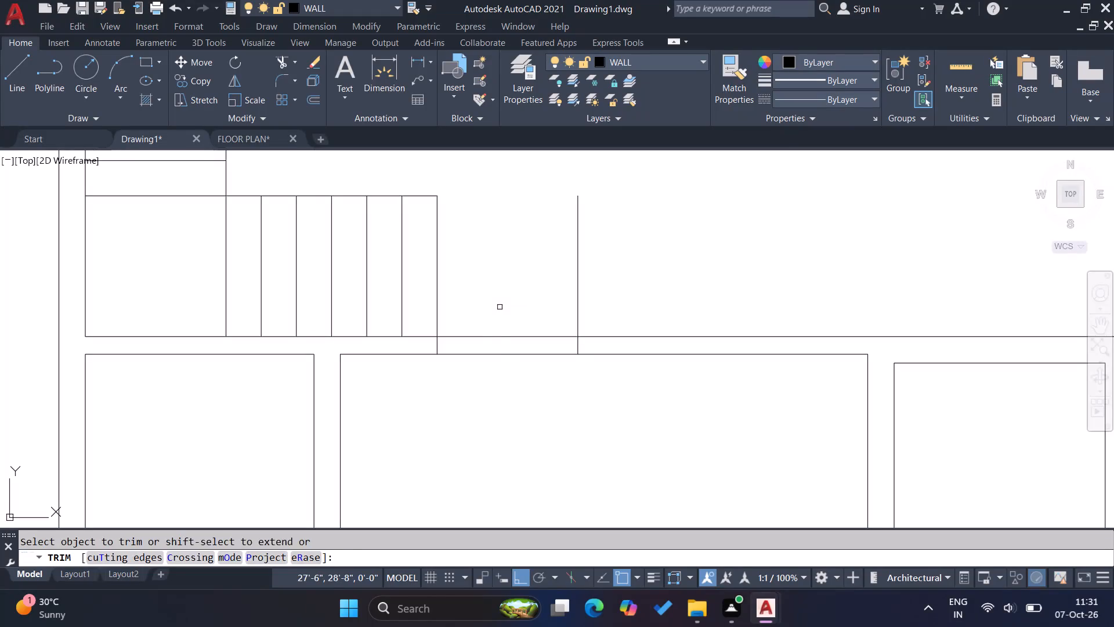
{"action": "left_click", "coordinate": [500, 307]}
{"action": "left_click", "coordinate": [501, 369]}
{"action": "left_click", "coordinate": [548, 293]}
{"action": "left_click", "coordinate": [628, 257]}
{"action": "key", "text": "Escape"}
{"action": "scroll", "coordinate": [508, 353], "scroll_direction": "down", "scroll_amount": 1}
{"action": "key", "text": "Escape"}
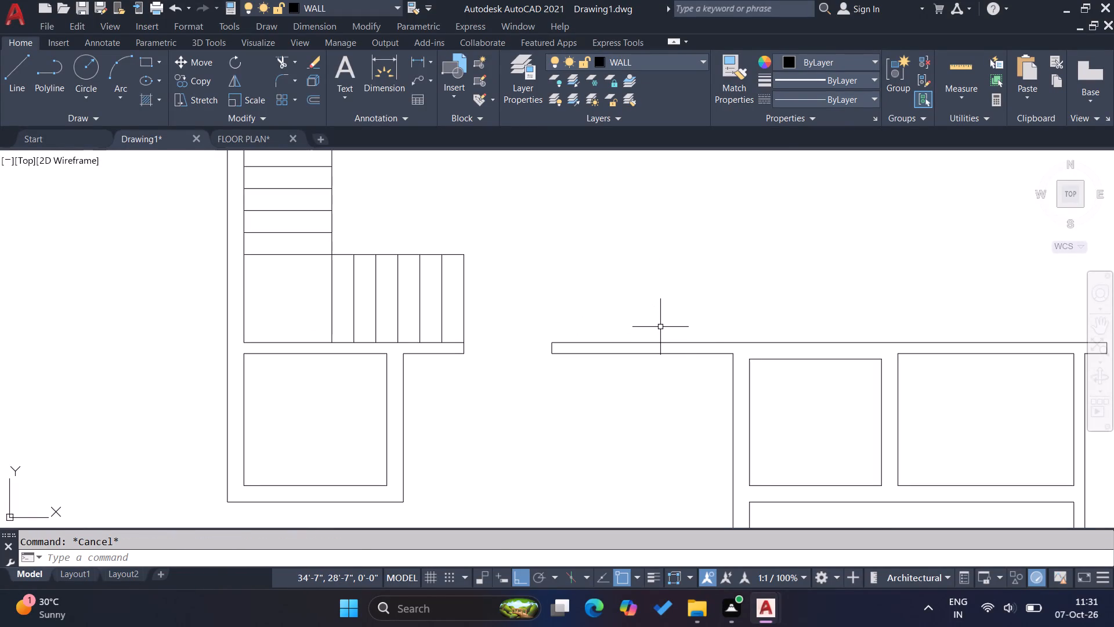
Fillet the upper horizontal wall line with the left outer wall line of the two adjoining small rooms to form a corner.
{"action": "key", "text": "f"}
{"action": "key", "text": "Return"}
{"action": "left_click", "coordinate": [757, 346]}
{"action": "left_click", "coordinate": [757, 343]}
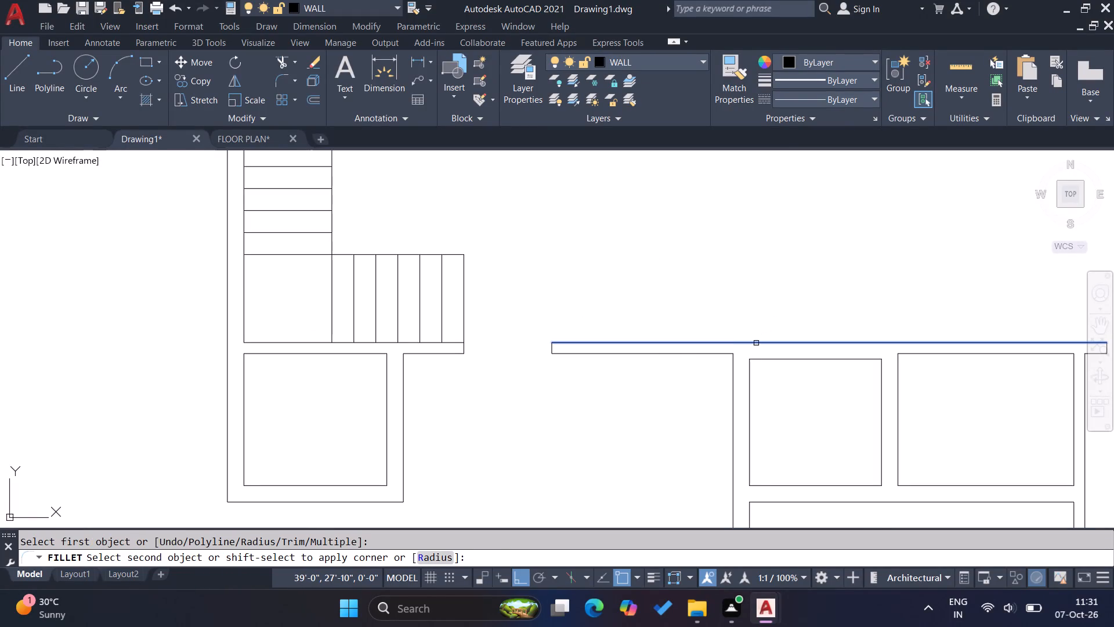
{"action": "left_click", "coordinate": [732, 380]}
{"action": "key", "text": "Escape"}
{"action": "key", "text": "Escape"}
Erase the leftover lower wall line and short end line between the stair opening and the two small rooms.
{"action": "left_click", "coordinate": [646, 377]}
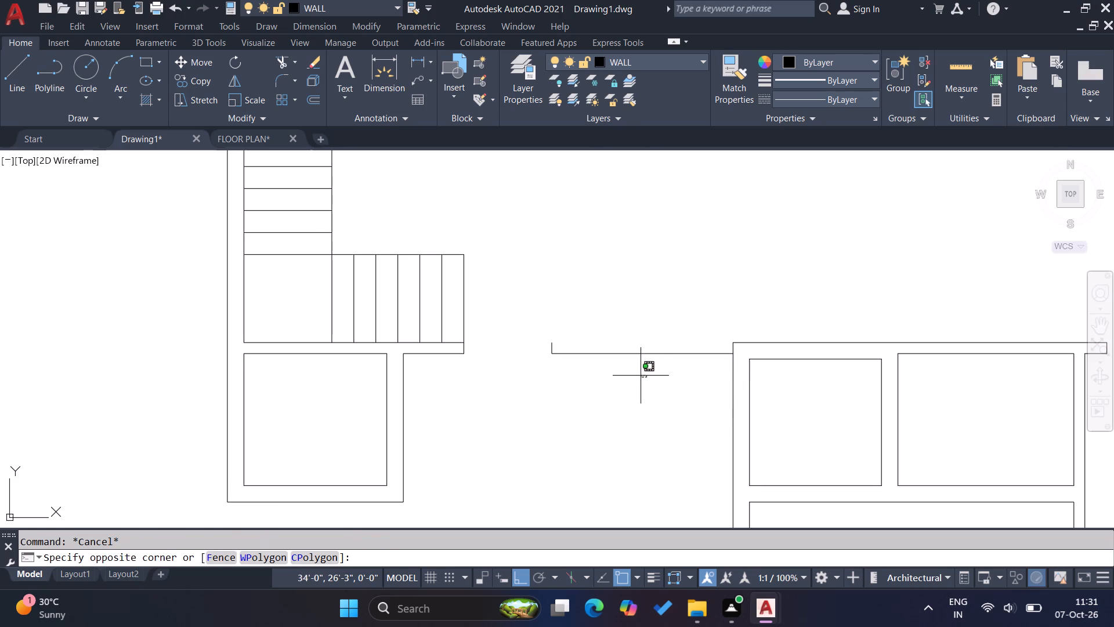
{"action": "left_click", "coordinate": [516, 310]}
{"action": "key", "text": "Delete"}
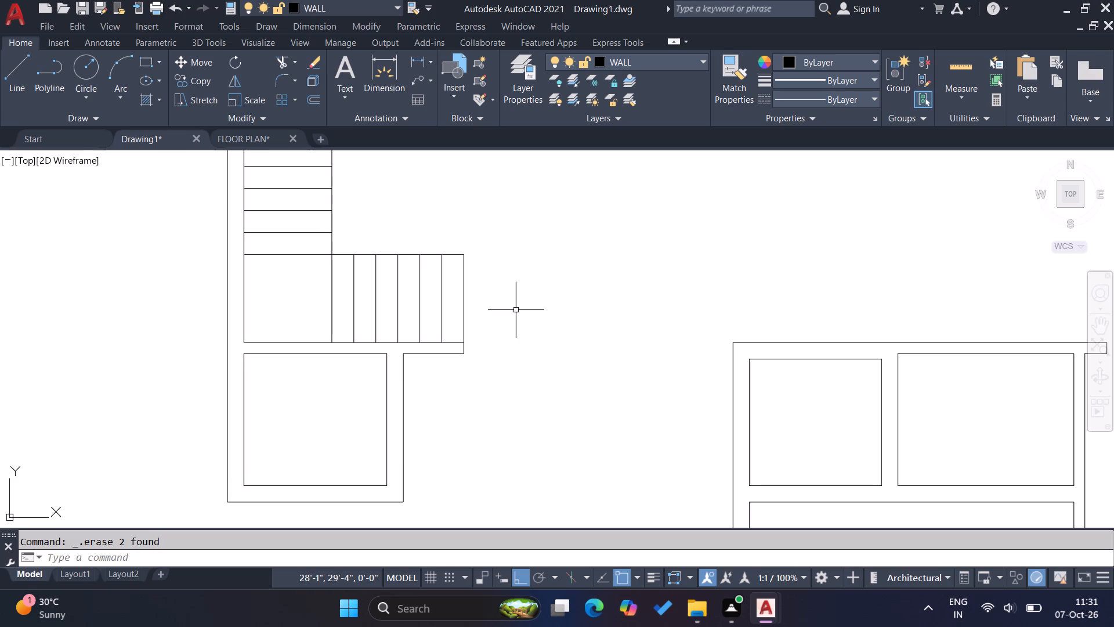
{"action": "key", "text": "Escape"}
{"action": "key", "text": "Escape"}
{"action": "key", "text": "Escape"}
Draw a short vertical line upward from the midpoint of the inner top wall line of the right-hand small room.
{"action": "scroll", "coordinate": [363, 337], "scroll_direction": "down", "scroll_amount": 3}
{"action": "scroll", "coordinate": [431, 352], "scroll_direction": "up", "scroll_amount": 2}
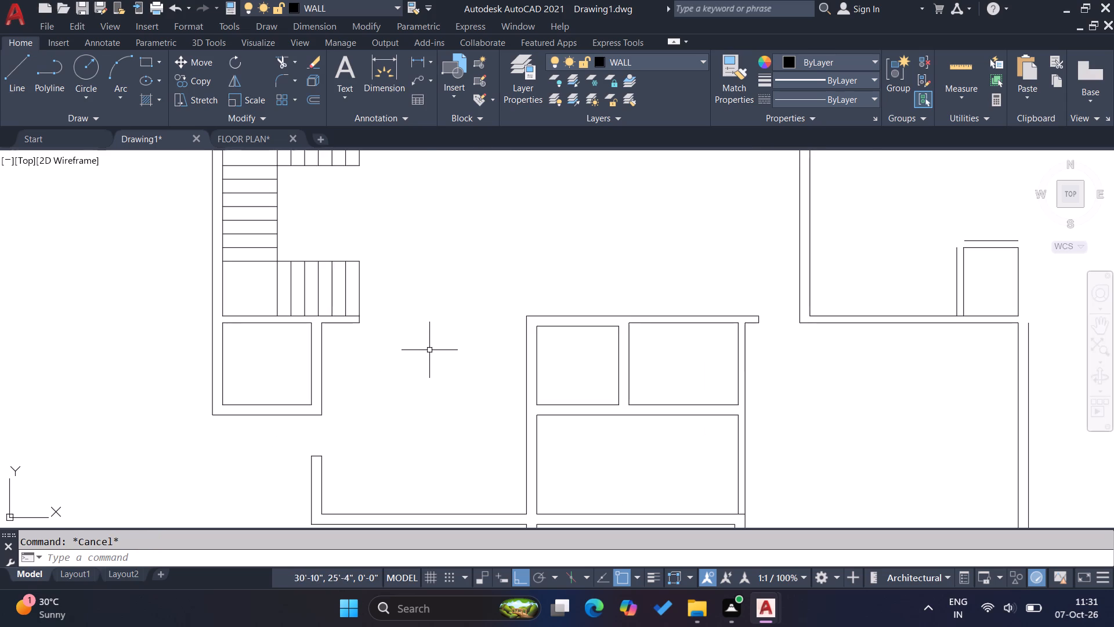
{"action": "scroll", "coordinate": [488, 338], "scroll_direction": "down", "scroll_amount": 2}
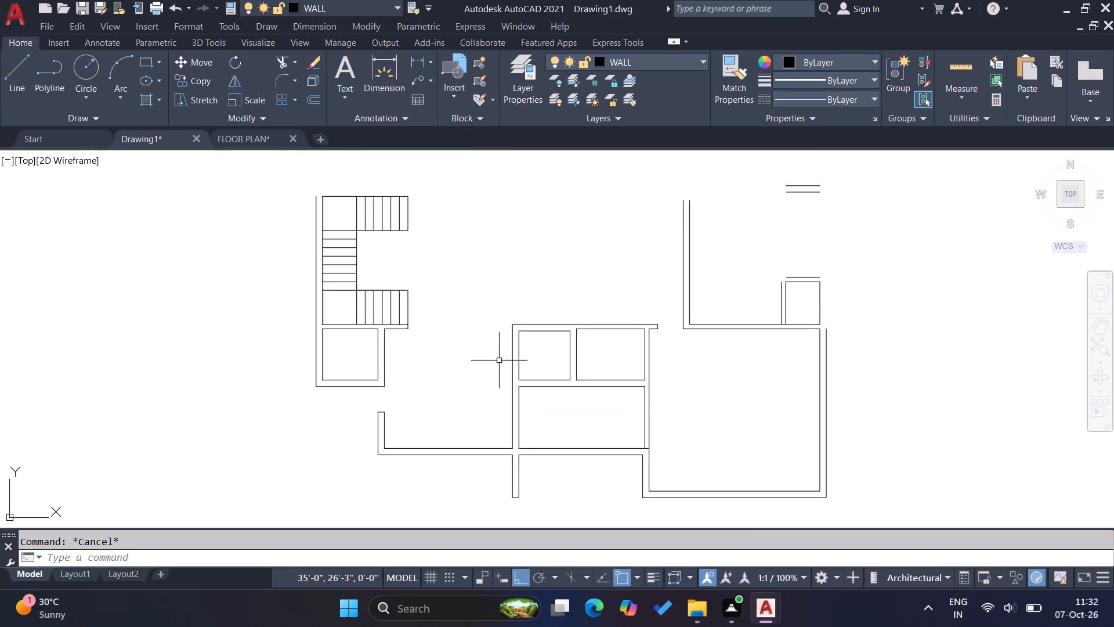
{"action": "scroll", "coordinate": [570, 358], "scroll_direction": "up", "scroll_amount": 3}
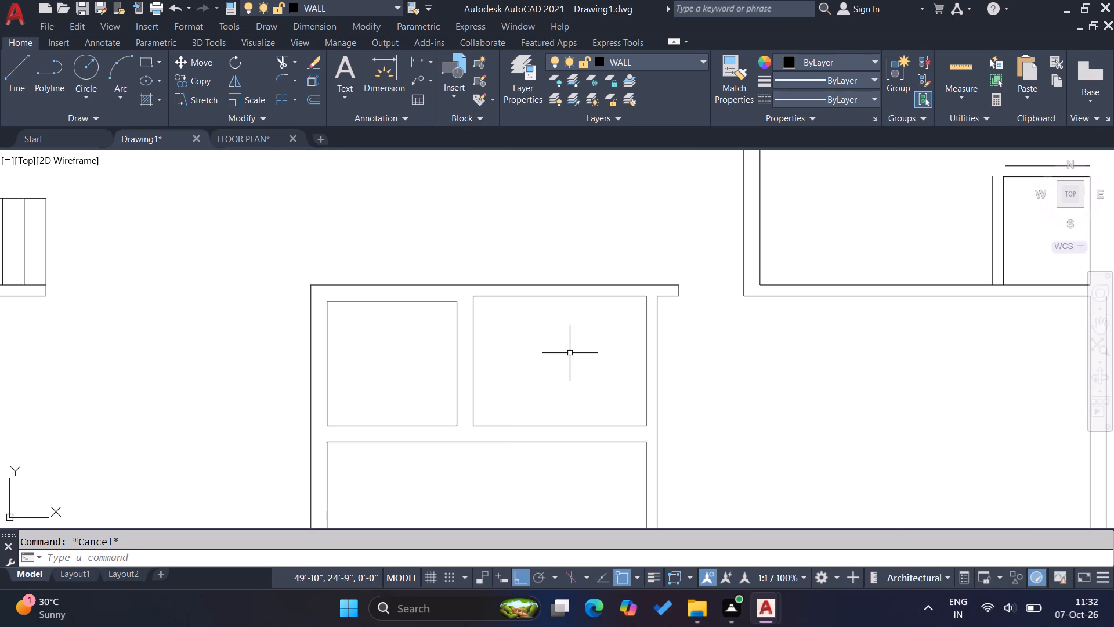
{"action": "key", "text": "l"}
{"action": "key", "text": "Return"}
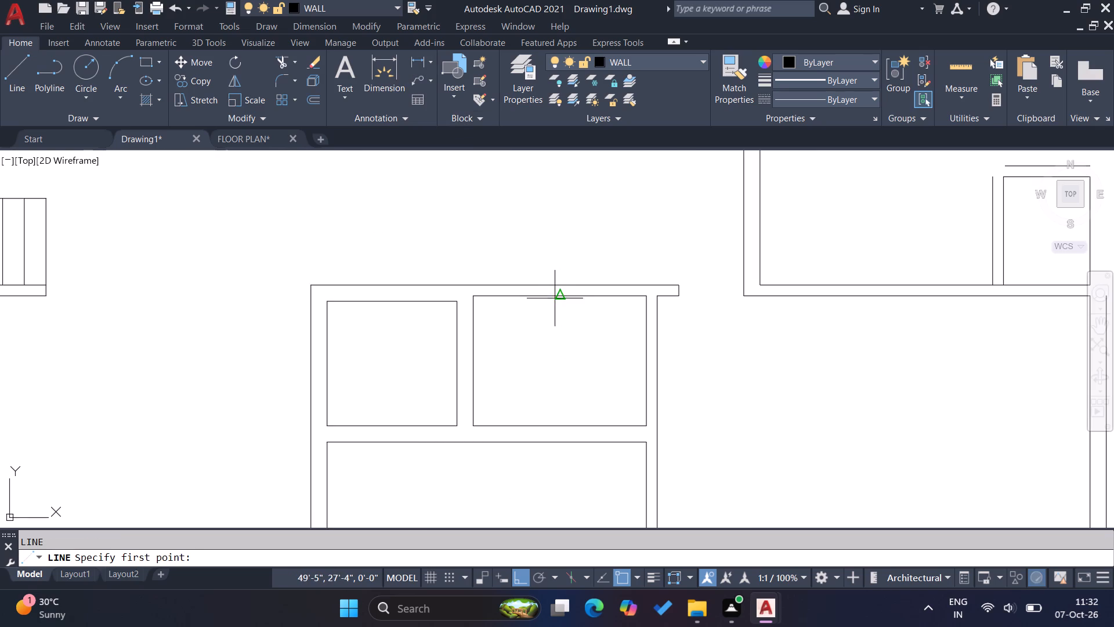
{"action": "left_click", "coordinate": [555, 298]}
{"action": "left_click", "coordinate": [561, 258]}
{"action": "key", "text": "Escape"}
{"action": "key", "text": "Escape"}
{"action": "key", "text": "Escape"}
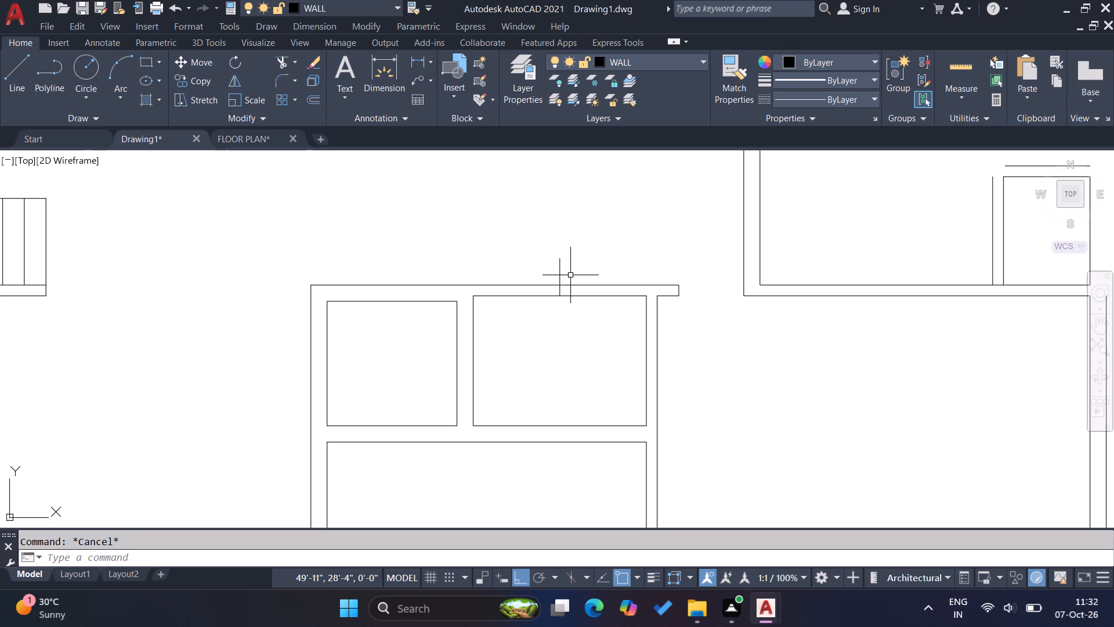
Save the drawing as Drawing1.dwg in the villa folder inside SYMBOLISIS SOLUTION on drive G.
{"action": "key", "text": "ctrl+s"}
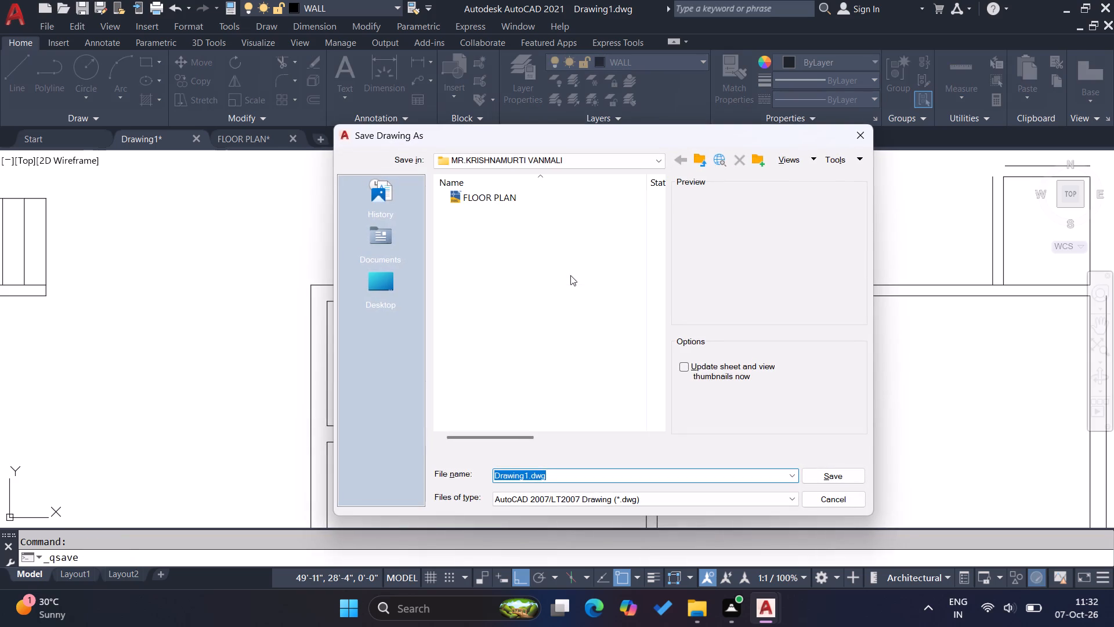
{"action": "left_click", "coordinate": [595, 161]}
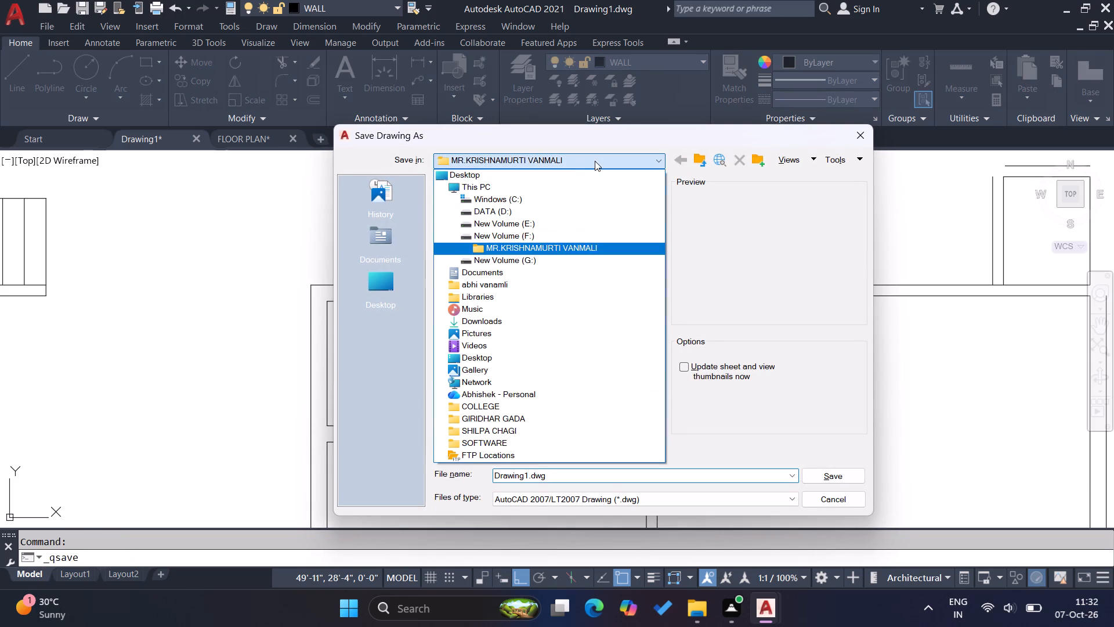
{"action": "left_click", "coordinate": [540, 259]}
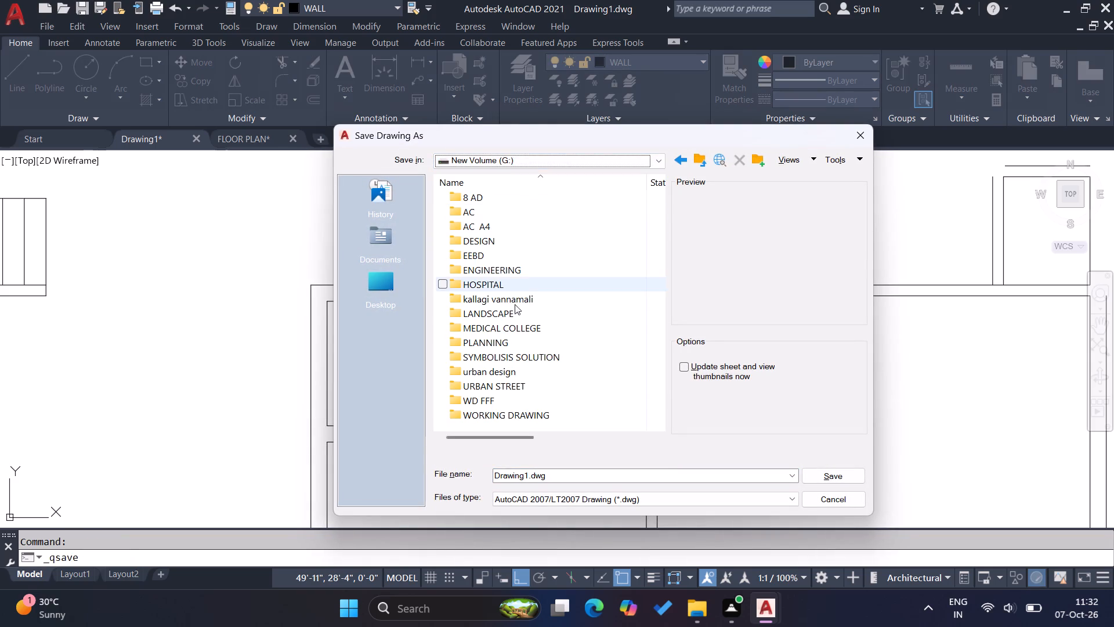
{"action": "double_click", "coordinate": [519, 361]}
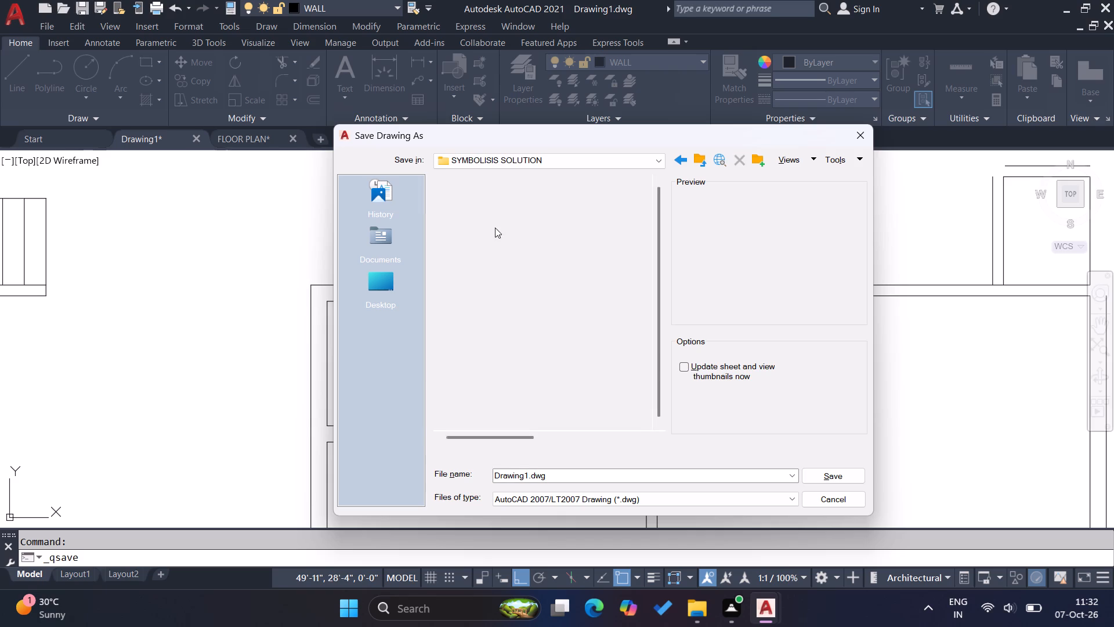
{"action": "double_click", "coordinate": [492, 212]}
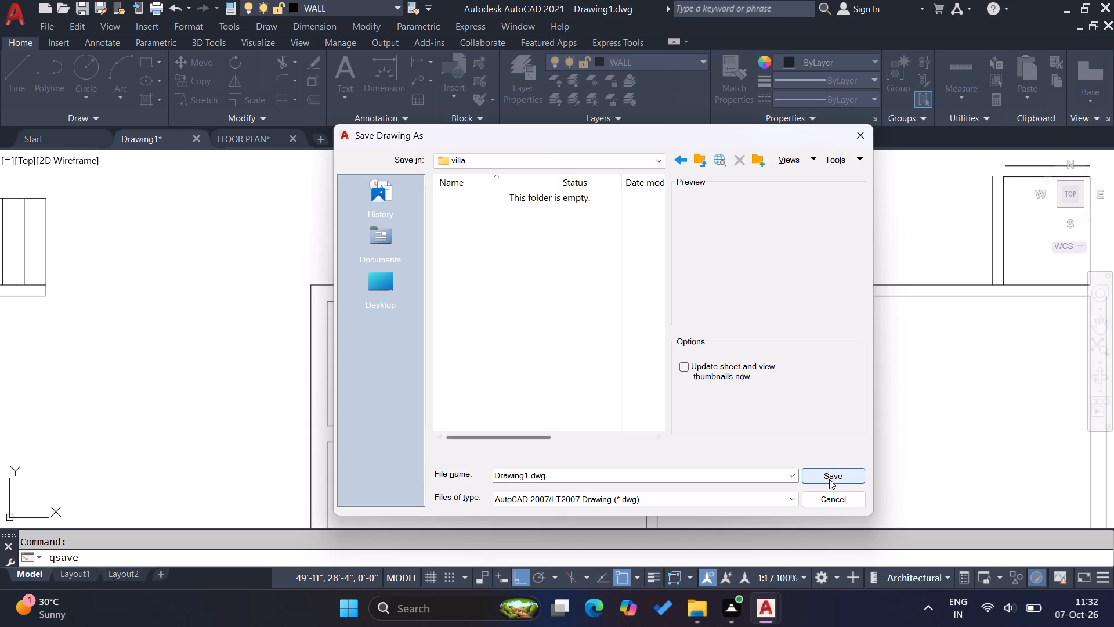
{"action": "left_click", "coordinate": [829, 477]}
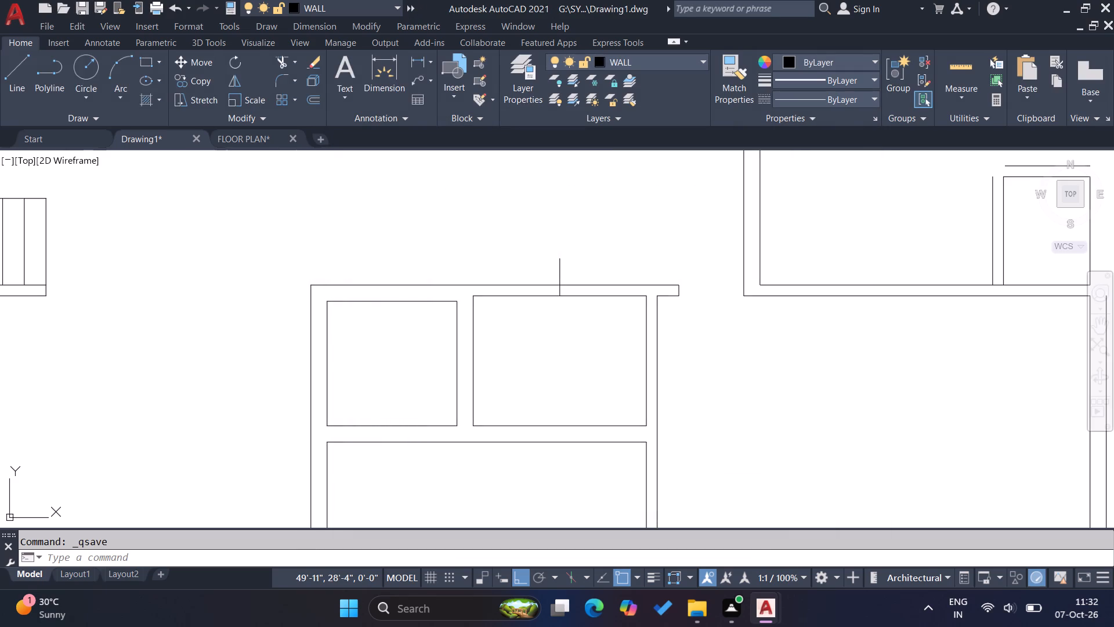
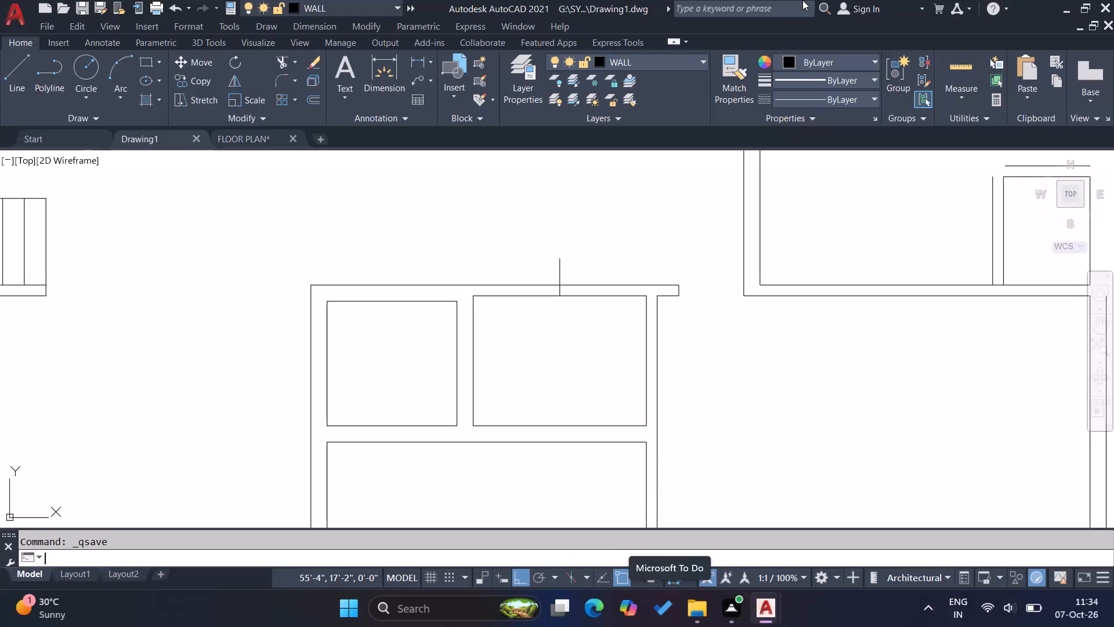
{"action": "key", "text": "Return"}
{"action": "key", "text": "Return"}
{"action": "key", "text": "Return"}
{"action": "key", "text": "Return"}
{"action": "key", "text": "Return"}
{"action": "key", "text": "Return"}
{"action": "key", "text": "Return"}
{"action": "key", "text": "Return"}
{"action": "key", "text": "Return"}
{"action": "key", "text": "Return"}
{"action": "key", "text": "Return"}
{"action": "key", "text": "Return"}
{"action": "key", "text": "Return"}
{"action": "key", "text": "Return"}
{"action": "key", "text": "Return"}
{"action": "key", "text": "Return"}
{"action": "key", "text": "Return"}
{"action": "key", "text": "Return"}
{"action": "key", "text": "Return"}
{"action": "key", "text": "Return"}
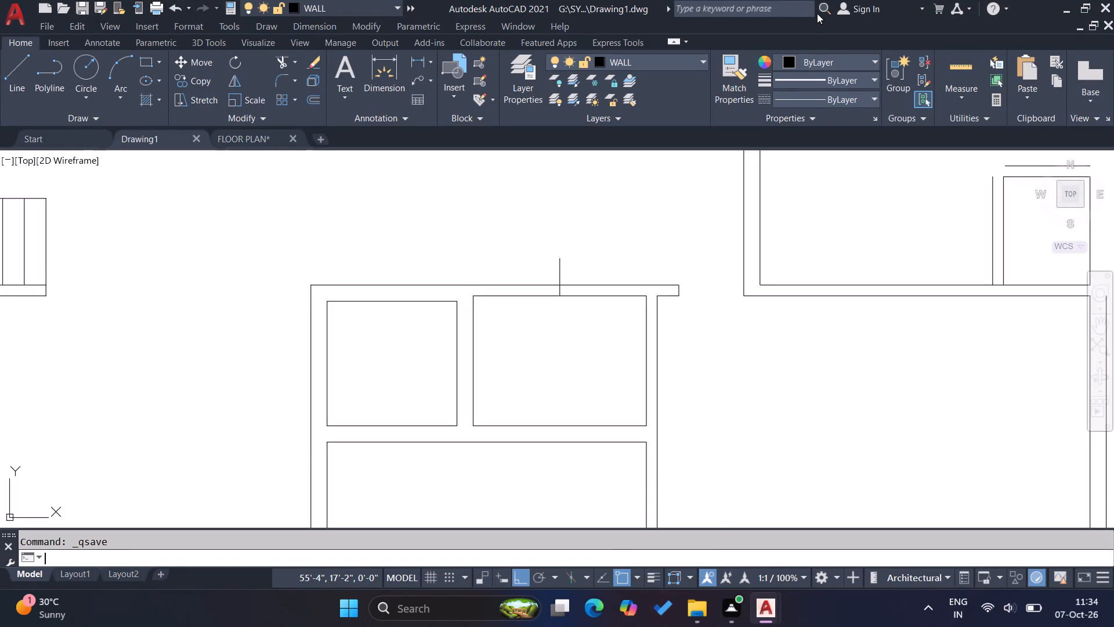
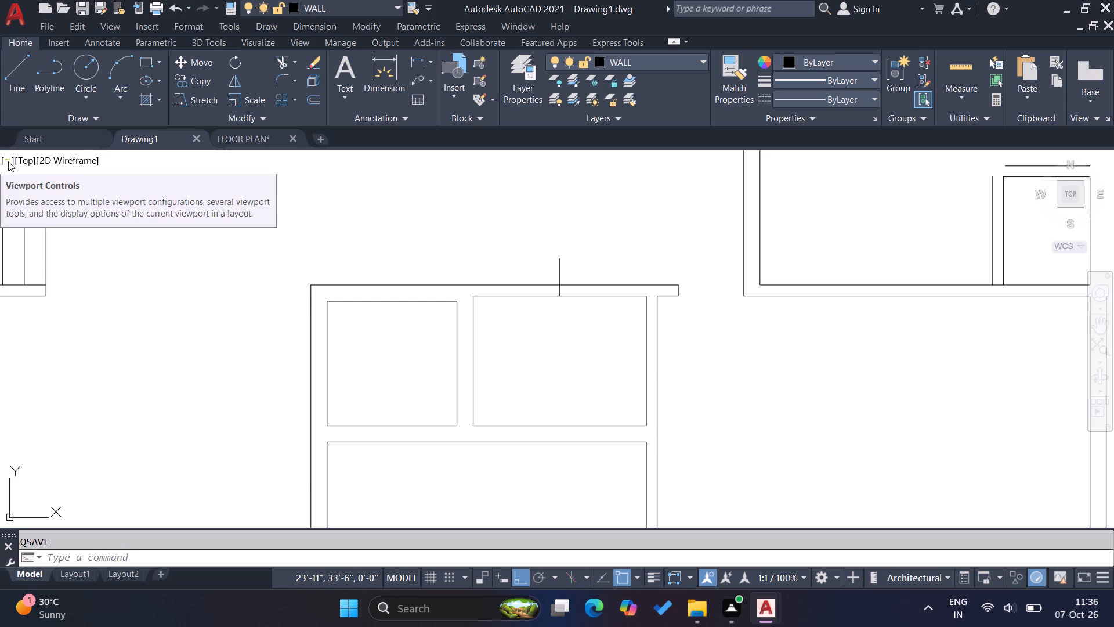
Offset the short vertical guide line on the upper wall of the right-hand small room 2' to both sides.
{"action": "key", "text": "Escape"}
{"action": "key", "text": "Escape"}
{"action": "key", "text": "Escape"}
{"action": "scroll", "coordinate": [406, 284], "scroll_direction": "down", "scroll_amount": 2}
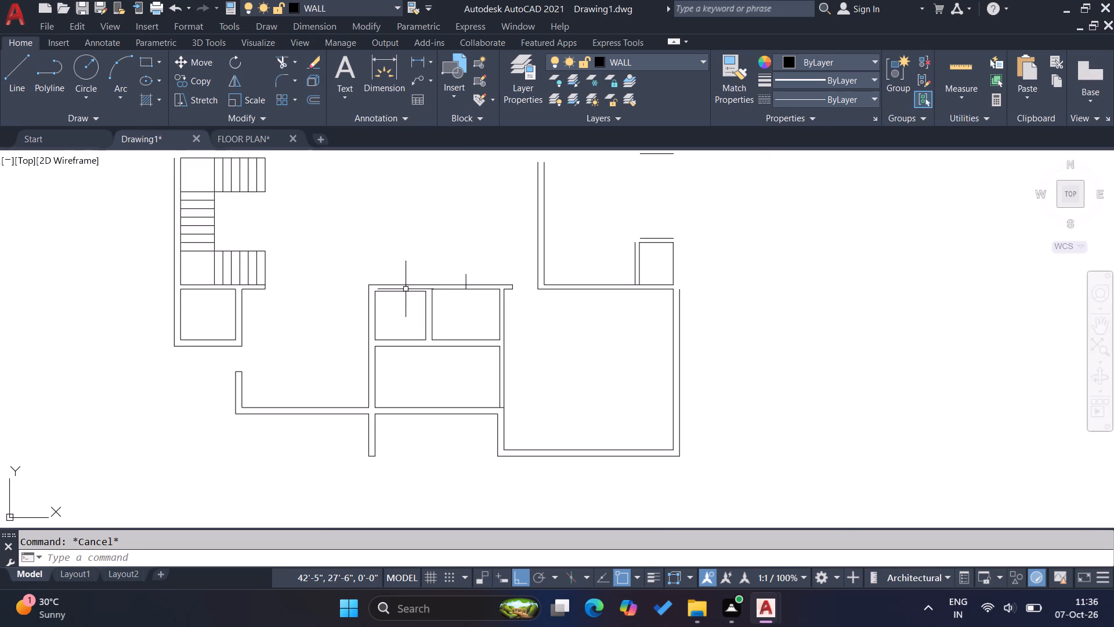
{"action": "scroll", "coordinate": [415, 308], "scroll_direction": "down", "scroll_amount": 1}
{"action": "scroll", "coordinate": [460, 305], "scroll_direction": "up", "scroll_amount": 4}
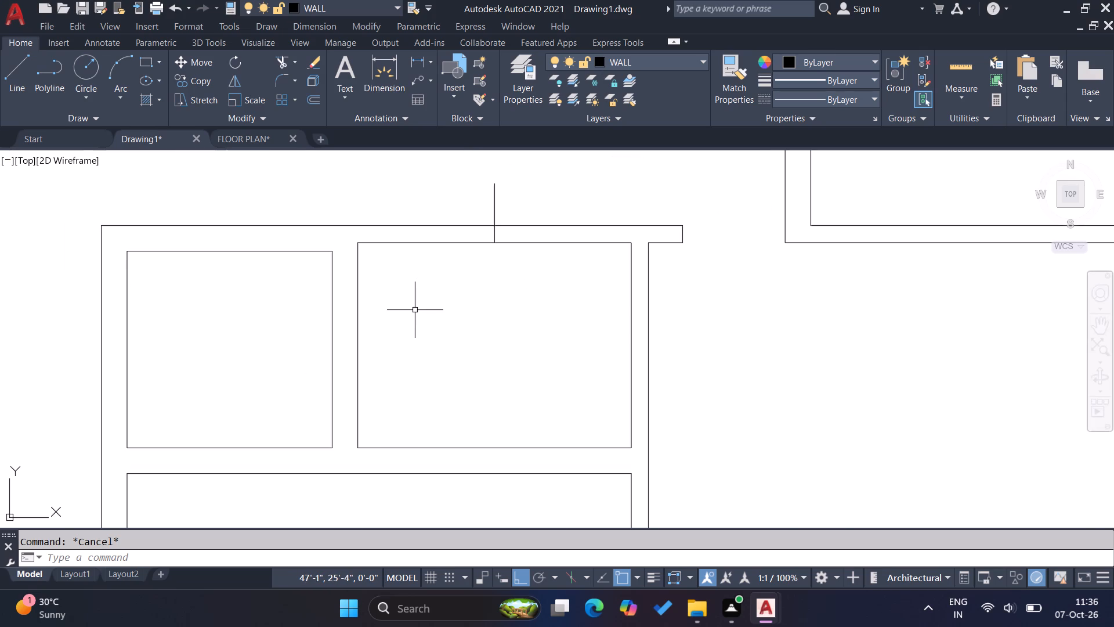
{"action": "key", "text": "o"}
{"action": "key", "text": "Return"}
{"action": "type", "text": "2'"}
{"action": "key", "text": "Return"}
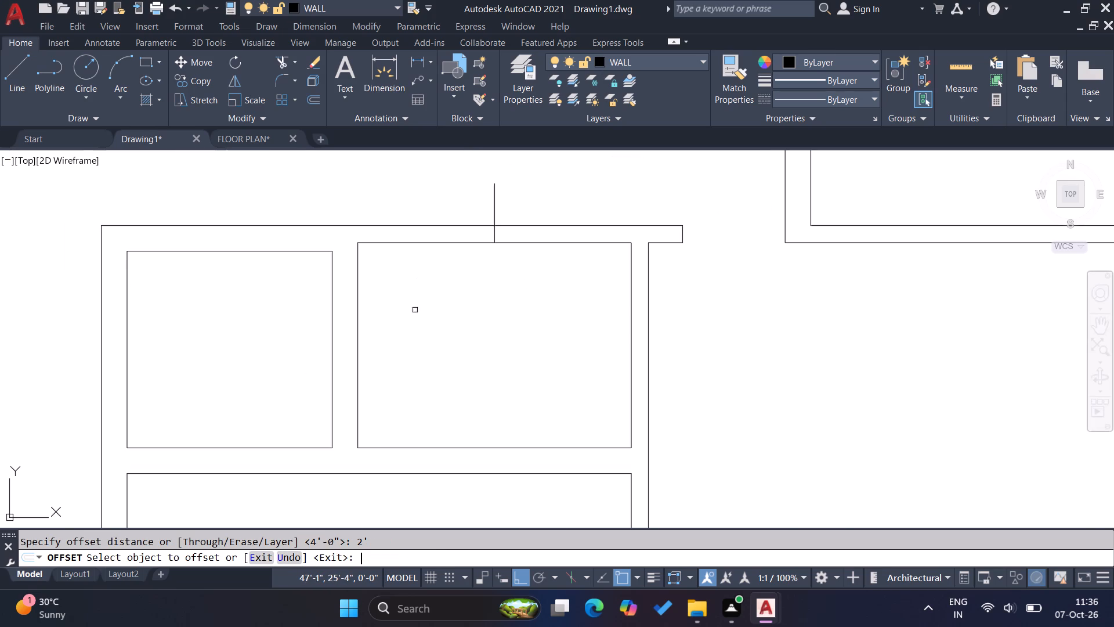
{"action": "left_click", "coordinate": [498, 214]}
{"action": "left_click", "coordinate": [491, 214]}
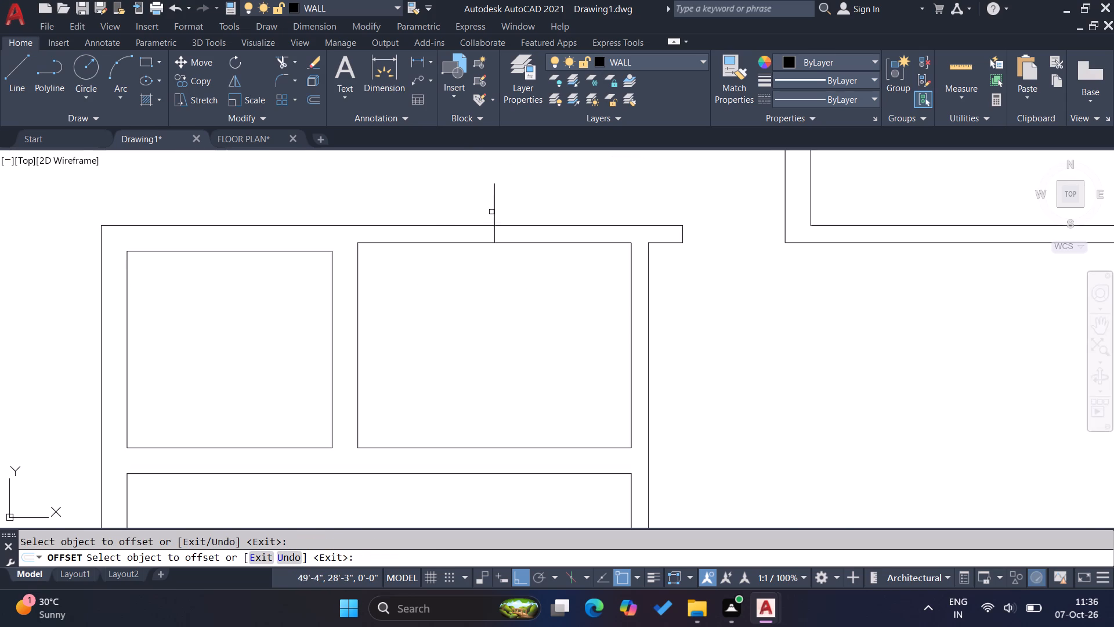
{"action": "left_click", "coordinate": [494, 212]}
{"action": "left_click", "coordinate": [471, 207]}
{"action": "left_click", "coordinate": [494, 215]}
{"action": "left_click", "coordinate": [525, 208]}
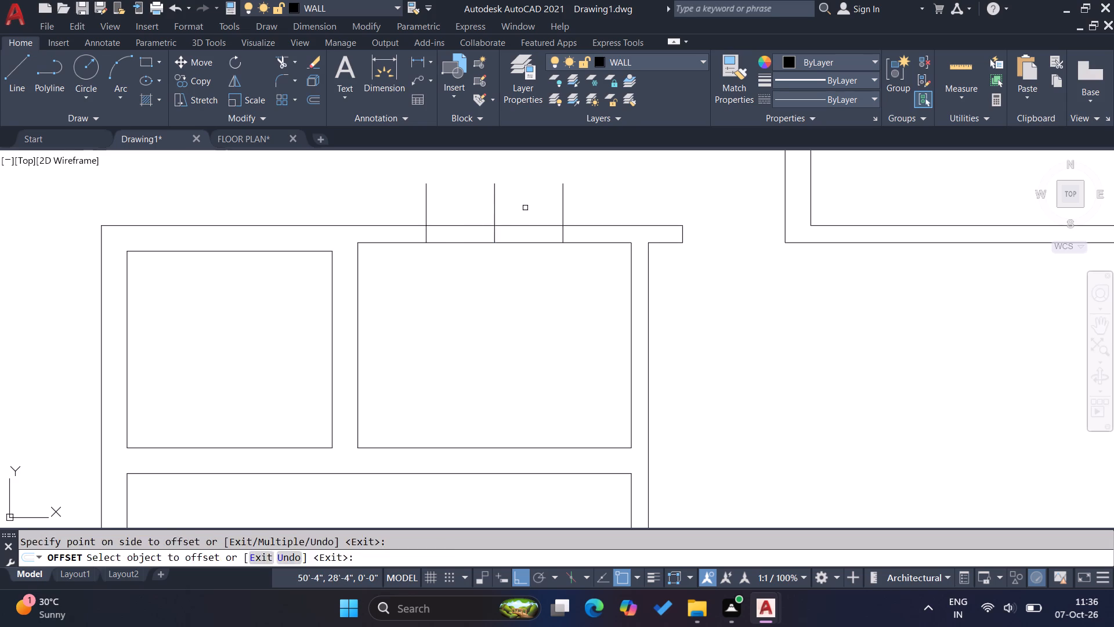
{"action": "key", "text": "Escape"}
{"action": "key", "text": "Escape"}
{"action": "key", "text": "Escape"}
Trim the guide lines and wall lines between them to cut a 4' opening in the right-hand small room's upper wall.
{"action": "key", "text": "t"}
{"action": "key", "text": "r"}
{"action": "key", "text": "Return"}
{"action": "key", "text": "Return"}
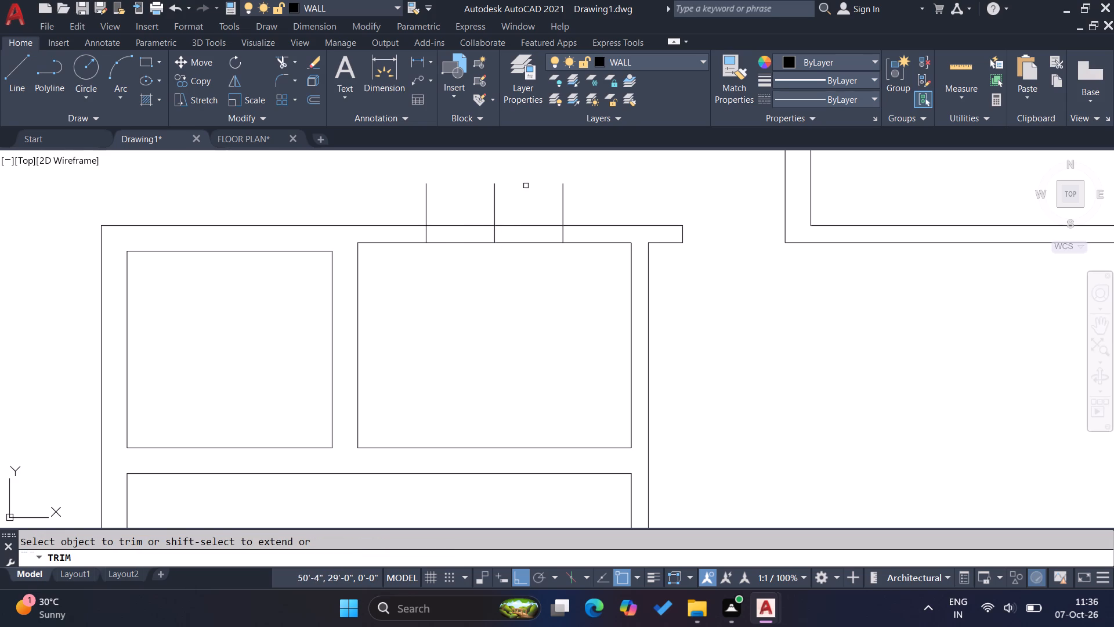
{"action": "left_click_drag", "start_coordinate": [582, 203], "coordinate": [576, 204]}
{"action": "left_click_drag", "start_coordinate": [391, 200], "coordinate": [397, 202]}
{"action": "left_click", "coordinate": [510, 213]}
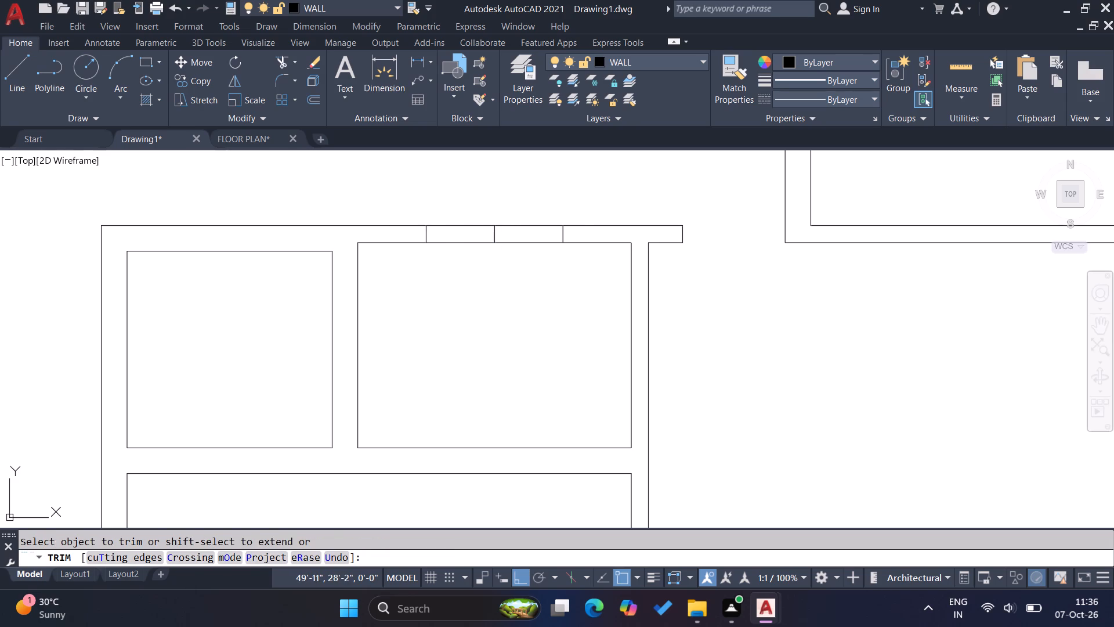
{"action": "left_click", "coordinate": [487, 256]}
{"action": "left_click", "coordinate": [500, 210]}
{"action": "left_click", "coordinate": [488, 239]}
{"action": "key", "text": "Escape"}
{"action": "key", "text": "Escape"}
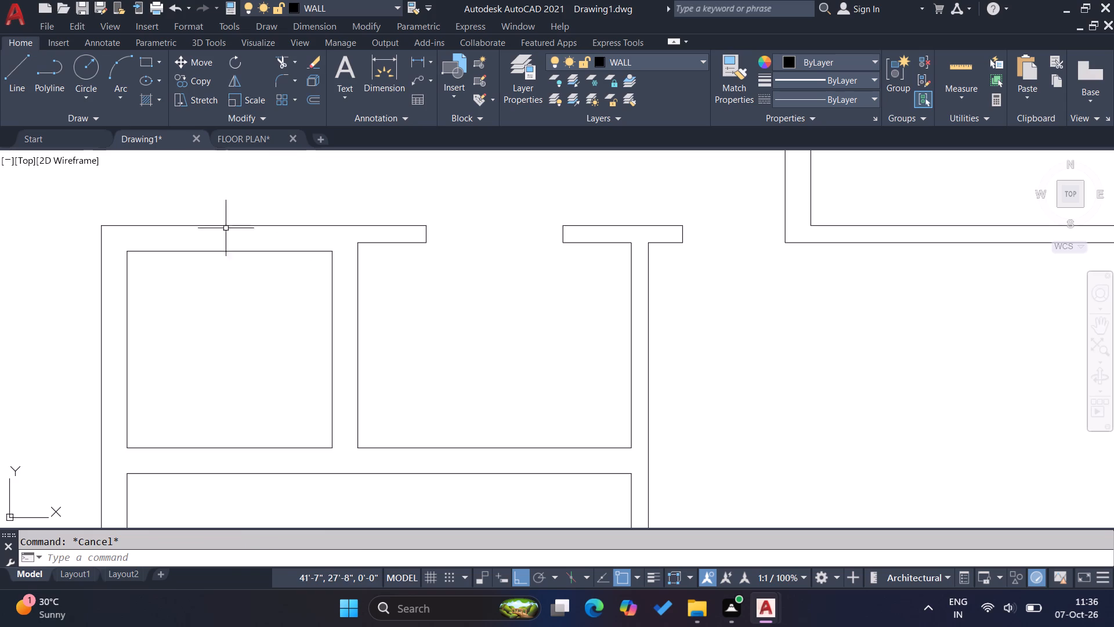
{"action": "key", "text": "Escape"}
{"action": "key", "text": "Escape"}
{"action": "key", "text": "Escape"}
Draw a vertical guide line from the midpoint of the left-hand small room's upper inner wall line up across the wall.
{"action": "key", "text": "l"}
{"action": "key", "text": "Return"}
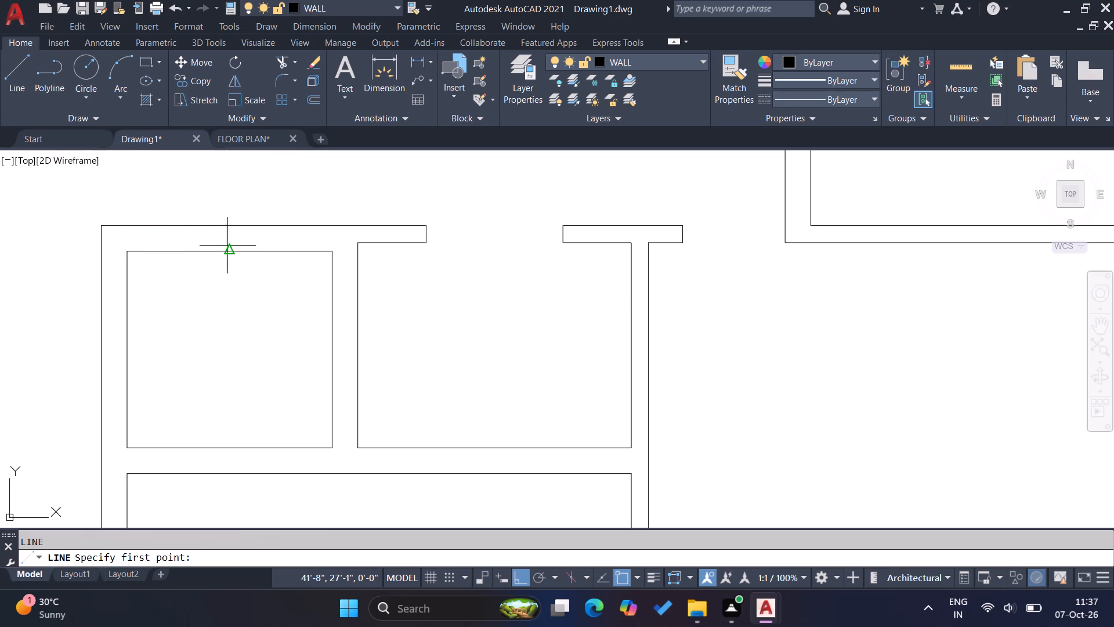
{"action": "left_click", "coordinate": [224, 250]}
{"action": "left_click", "coordinate": [243, 186]}
{"action": "key", "text": "Escape"}
{"action": "key", "text": "Escape"}
{"action": "key", "text": "Escape"}
{"action": "key", "text": "Escape"}
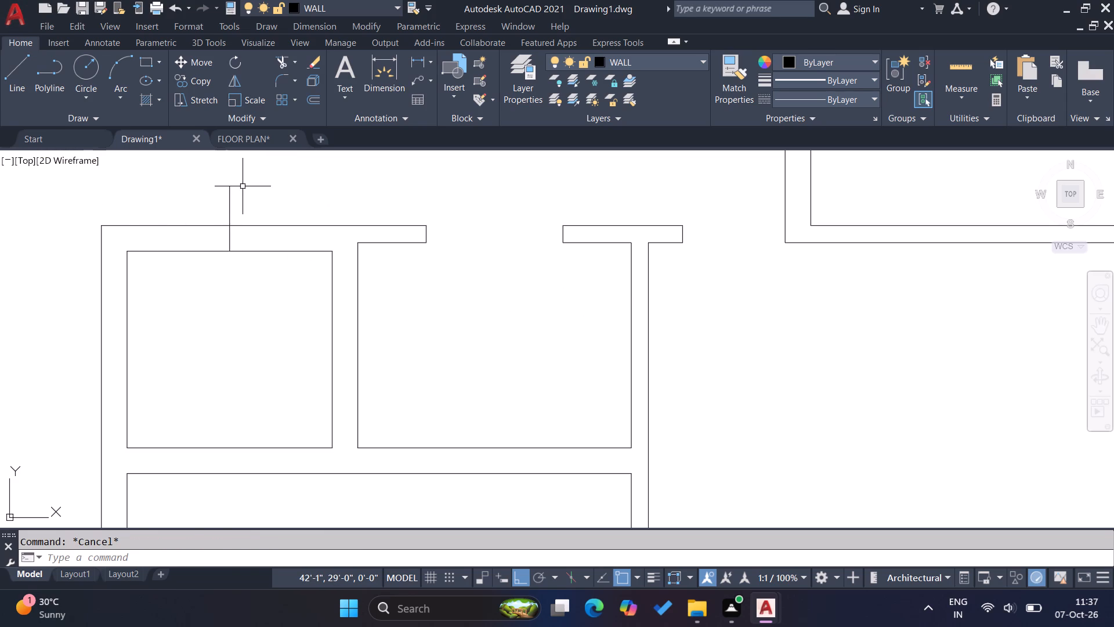
Offset the left-hand small room's vertical guide line 1'6" to both sides.
{"action": "key", "text": "o"}
{"action": "key", "text": "Return"}
{"action": "type", "text": "1'6"}
{"action": "key", "text": "Return"}
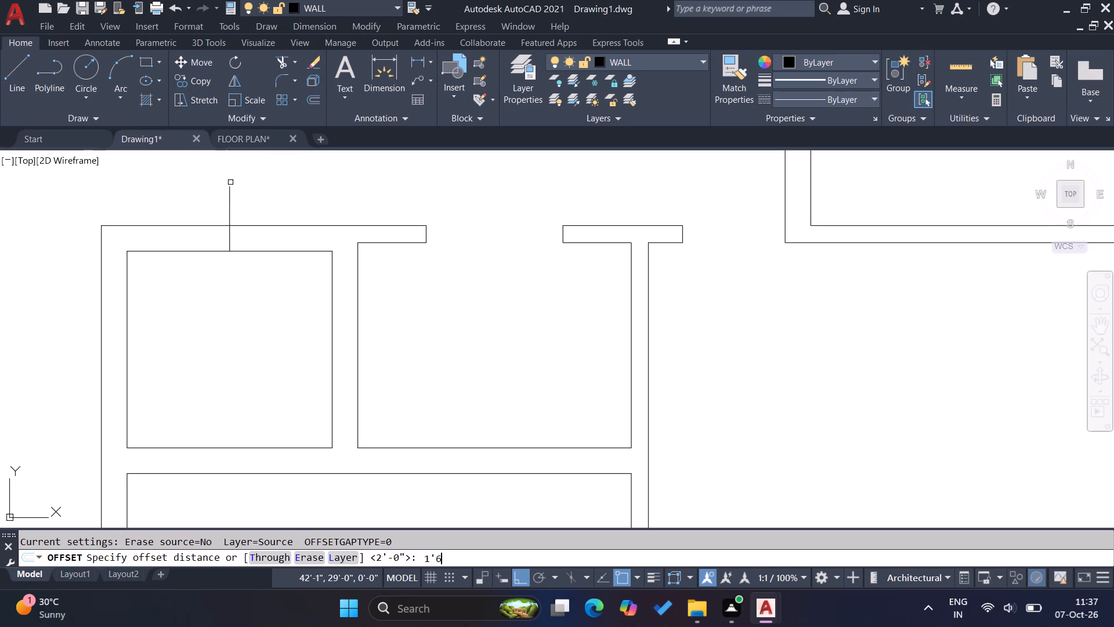
{"action": "left_click", "coordinate": [230, 211]}
{"action": "left_click", "coordinate": [177, 208]}
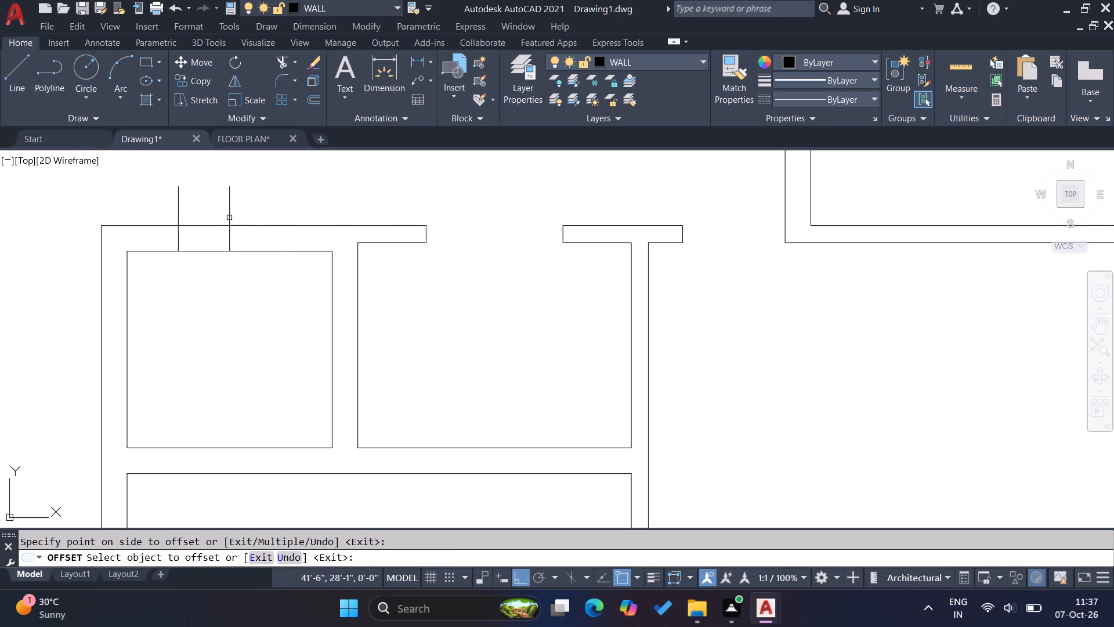
{"action": "left_click_drag", "start_coordinate": [229, 218], "coordinate": [236, 219]}
{"action": "left_click", "coordinate": [297, 219]}
{"action": "key", "text": "Escape"}
{"action": "key", "text": "Escape"}
{"action": "key", "text": "Escape"}
{"action": "key", "text": "Escape"}
Trim the guide lines and wall lines between them to cut a 3' opening in the left-hand small room's upper wall.
{"action": "type", "text": "tr"}
{"action": "key", "text": "Return"}
{"action": "left_click_drag", "start_coordinate": [313, 222], "coordinate": [308, 220]}
{"action": "left_click", "coordinate": [102, 202]}
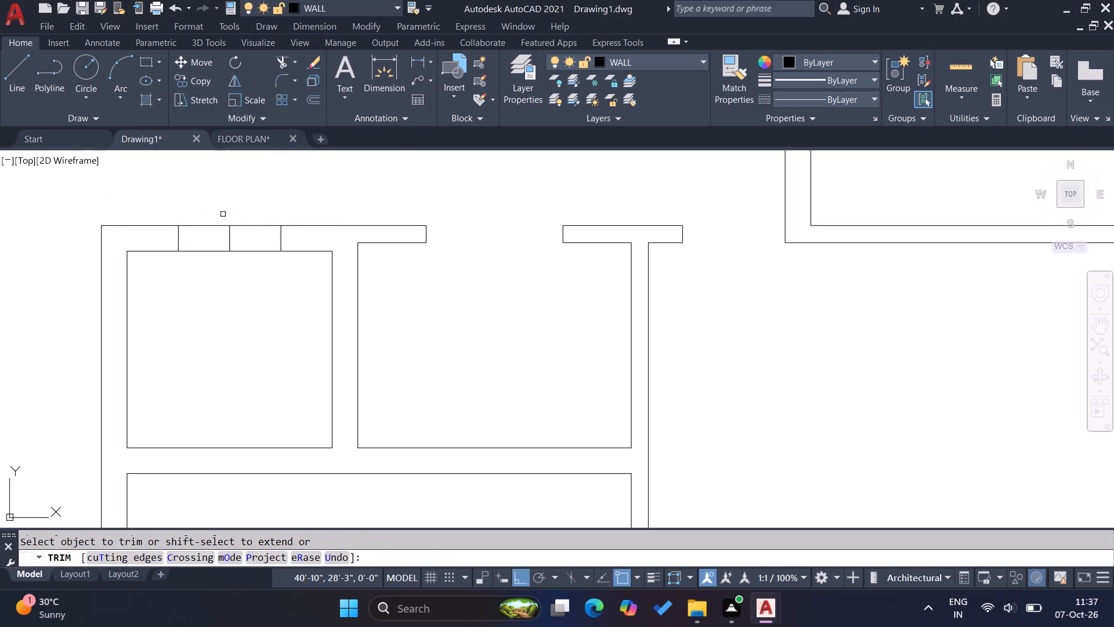
{"action": "left_click_drag", "start_coordinate": [245, 217], "coordinate": [245, 222]}
{"action": "left_click", "coordinate": [202, 265]}
{"action": "left_click", "coordinate": [206, 217]}
{"action": "left_click", "coordinate": [245, 245]}
{"action": "key", "text": "Escape"}
{"action": "key", "text": "Escape"}
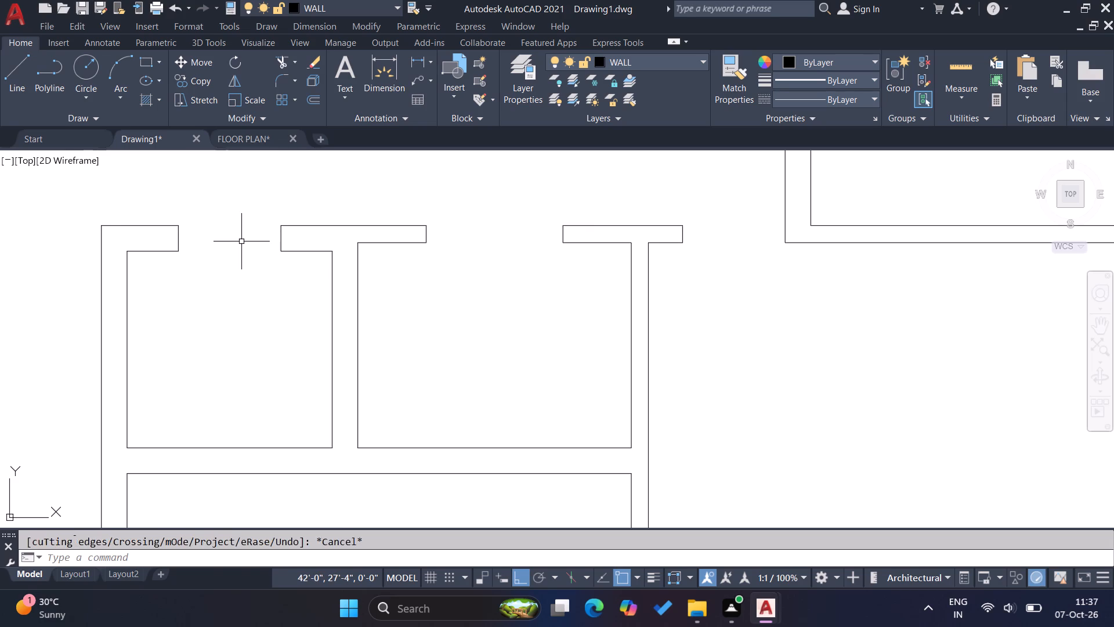
{"action": "key", "text": "Escape"}
{"action": "key", "text": "Escape"}
{"action": "key", "text": "Escape"}
{"action": "key", "text": "Escape"}
{"action": "key", "text": "Escape"}
{"action": "key", "text": "Escape"}
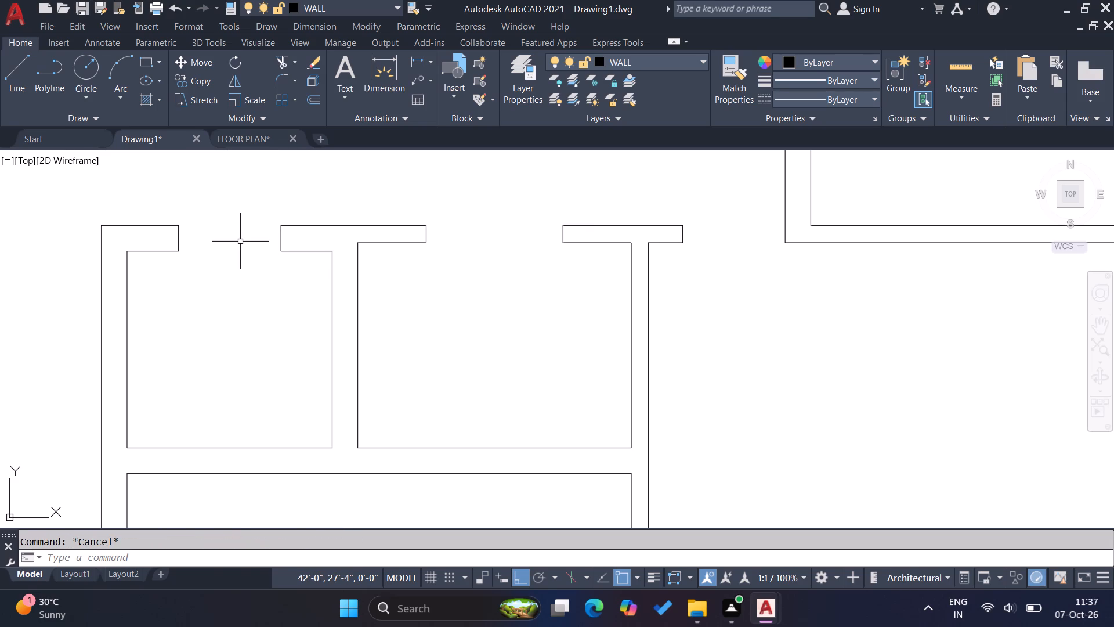
Extend the lower inner wall line of the small room below the staircase to the outer face of its right wall.
{"action": "scroll", "coordinate": [288, 261], "scroll_direction": "down", "scroll_amount": 2}
{"action": "scroll", "coordinate": [463, 293], "scroll_direction": "down", "scroll_amount": 3}
{"action": "scroll", "coordinate": [276, 307], "scroll_direction": "up", "scroll_amount": 1}
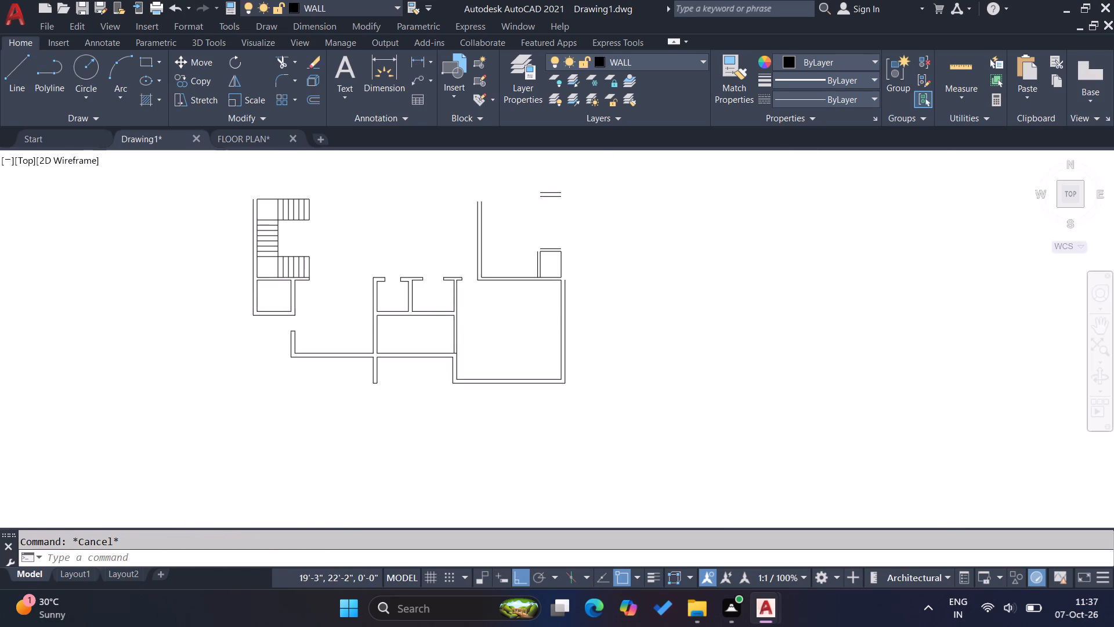
{"action": "key", "text": "Escape"}
{"action": "key", "text": "Escape"}
{"action": "key", "text": "Escape"}
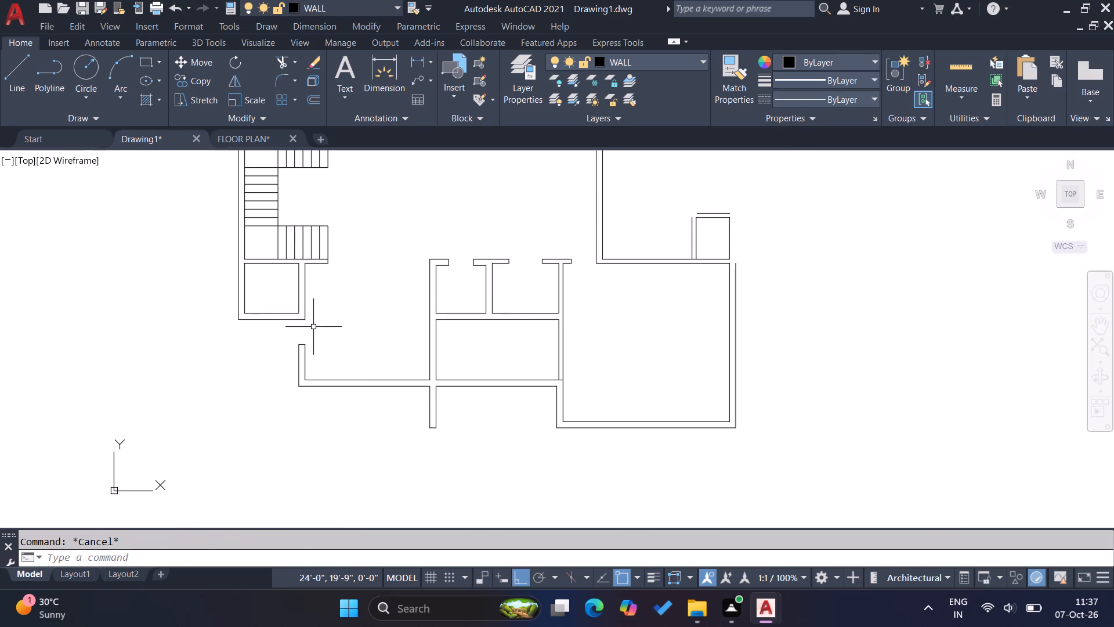
{"action": "scroll", "coordinate": [294, 300], "scroll_direction": "up", "scroll_amount": 1}
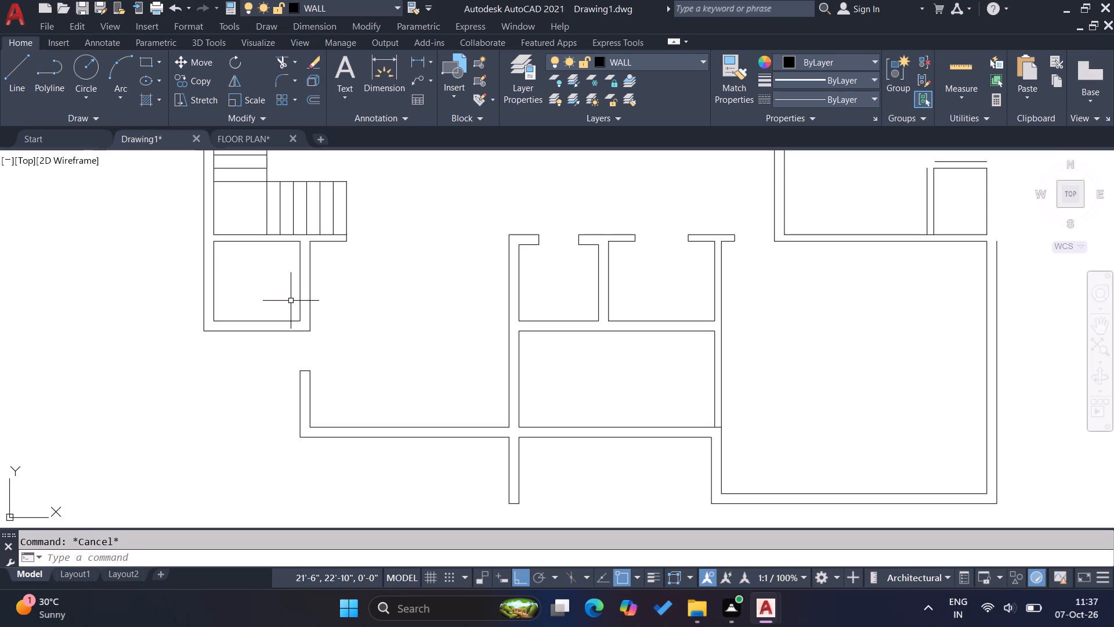
{"action": "type", "text": "ex"}
{"action": "key", "text": "Return"}
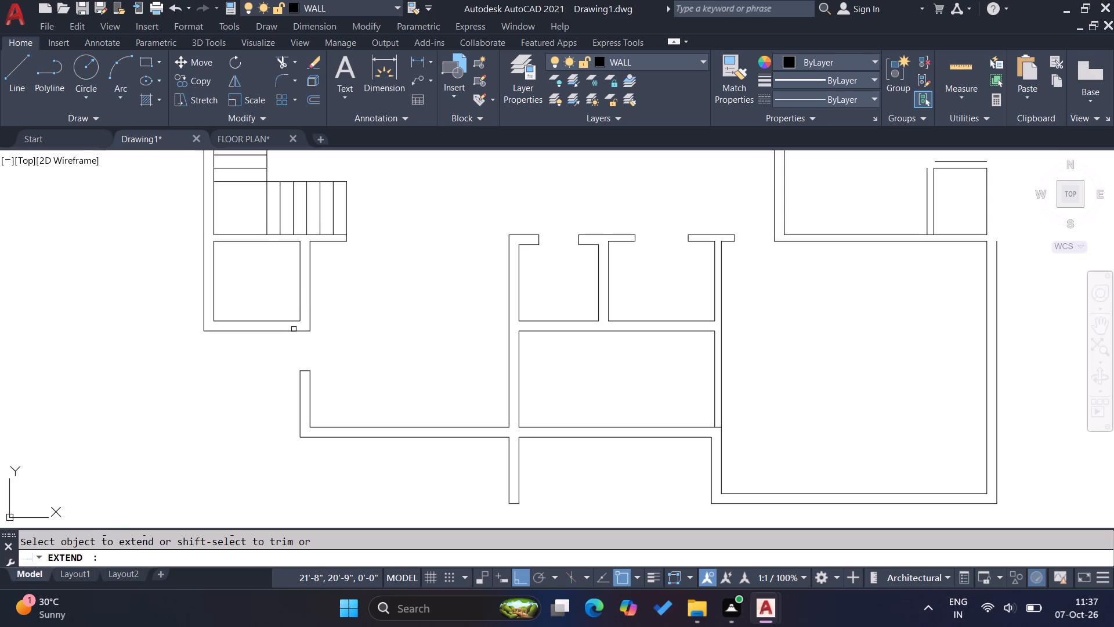
{"action": "left_click", "coordinate": [287, 323]}
{"action": "key", "text": "Escape"}
{"action": "key", "text": "Escape"}
{"action": "key", "text": "Escape"}
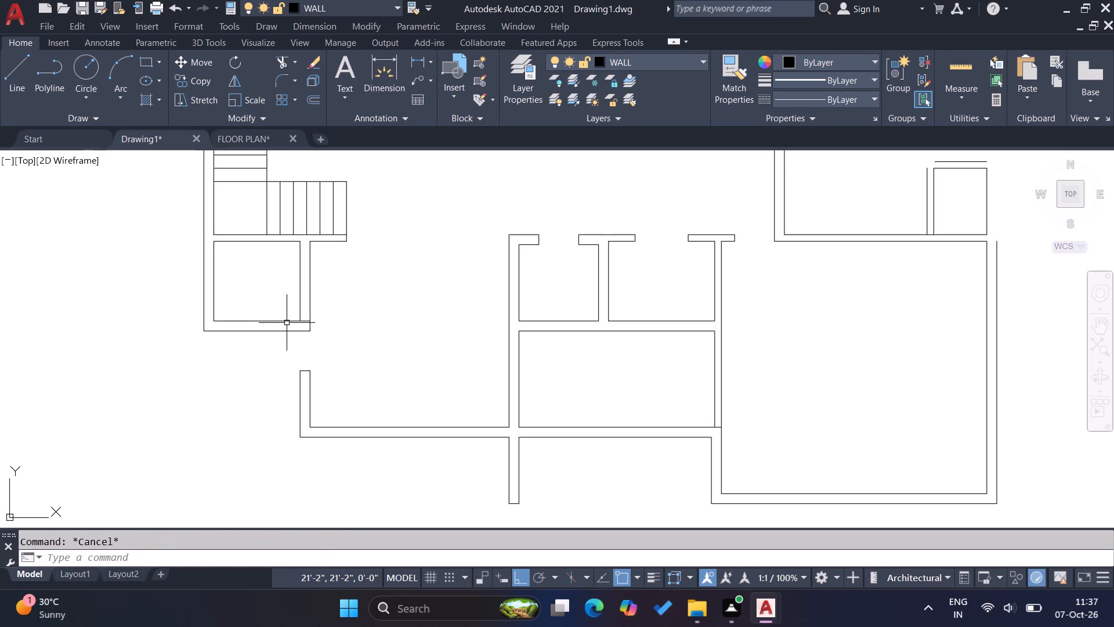
Offset the extended lower inner wall line of the room below the staircase 3' upward.
{"action": "key", "text": "o"}
{"action": "key", "text": "Return"}
{"action": "type", "text": "3'"}
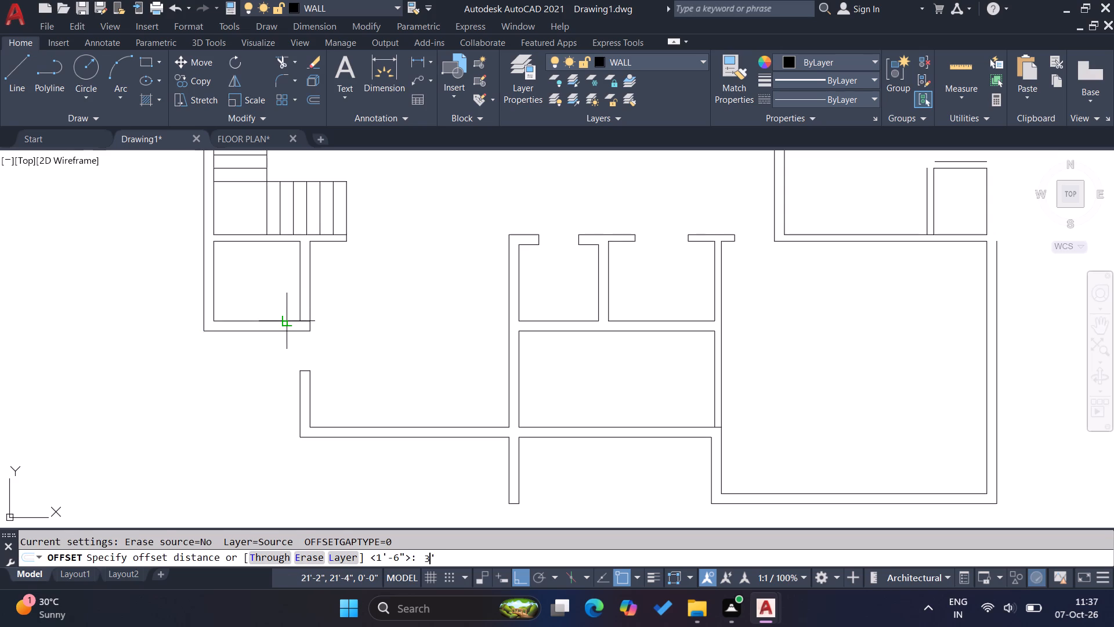
{"action": "key", "text": "Return"}
{"action": "left_click", "coordinate": [279, 322]}
{"action": "left_click", "coordinate": [278, 304]}
{"action": "key", "text": "Escape"}
{"action": "key", "text": "Escape"}
{"action": "key", "text": "Escape"}
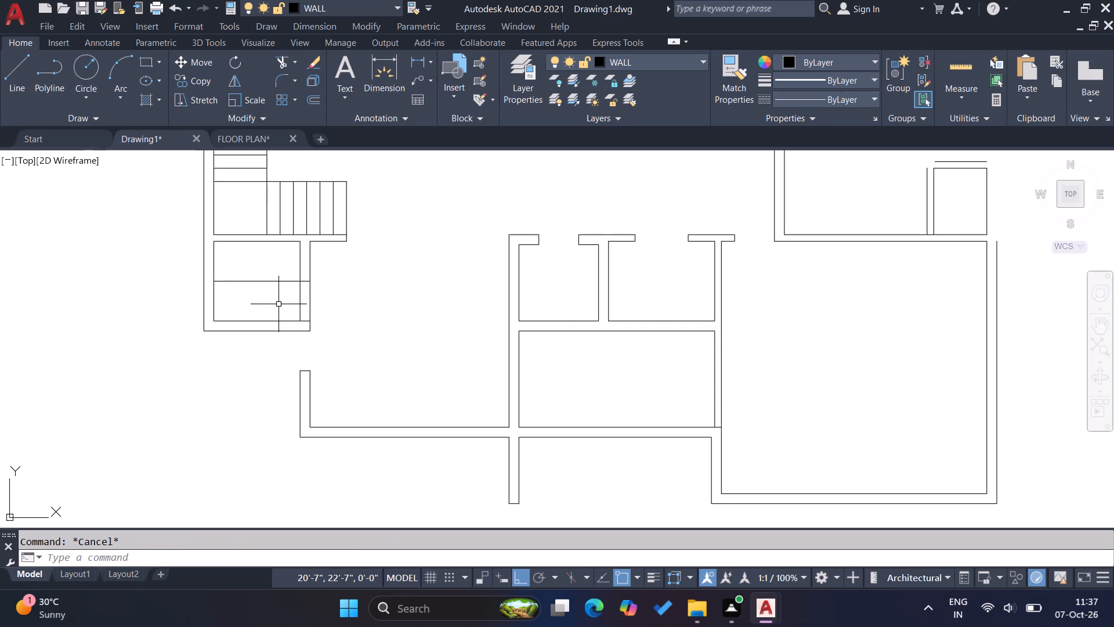
Trim a 3' opening in the right wall of the room below the staircase and remove the excess offset line inside the room.
{"action": "type", "text": "tr"}
{"action": "key", "text": "Return"}
{"action": "left_click", "coordinate": [285, 308]}
{"action": "left_click", "coordinate": [366, 308]}
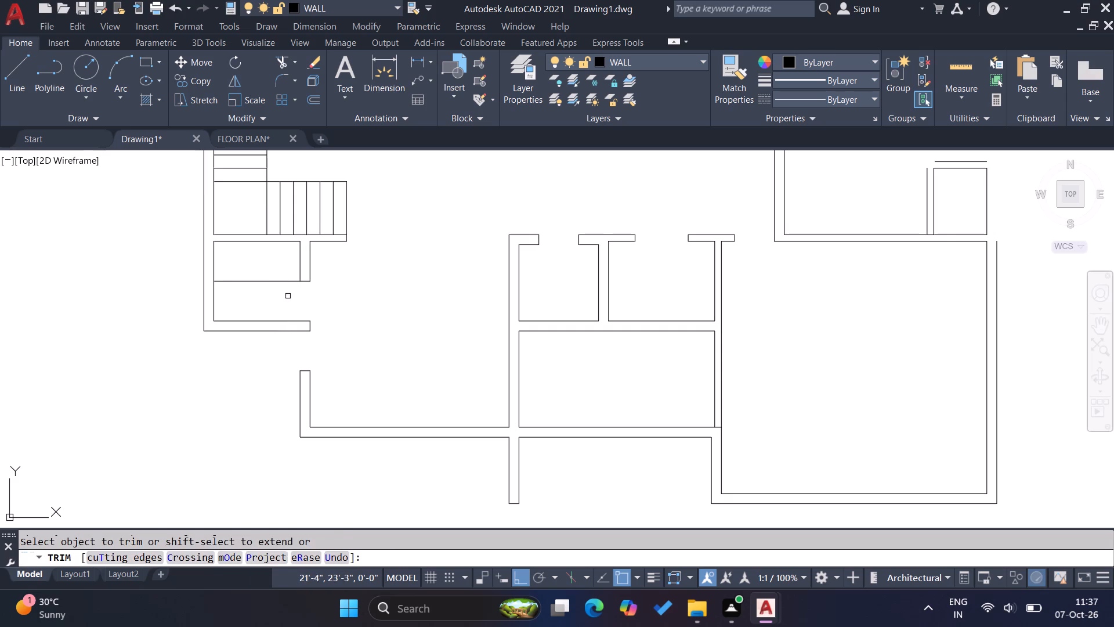
{"action": "left_click", "coordinate": [288, 296]}
{"action": "left_click", "coordinate": [269, 265]}
{"action": "key", "text": "Escape"}
{"action": "key", "text": "Escape"}
{"action": "key", "text": "Escape"}
Draw a vertical guide line from the midpoint of the lower inner wall line of the wide central room down across the wall.
{"action": "scroll", "coordinate": [498, 355], "scroll_direction": "down", "scroll_amount": 2}
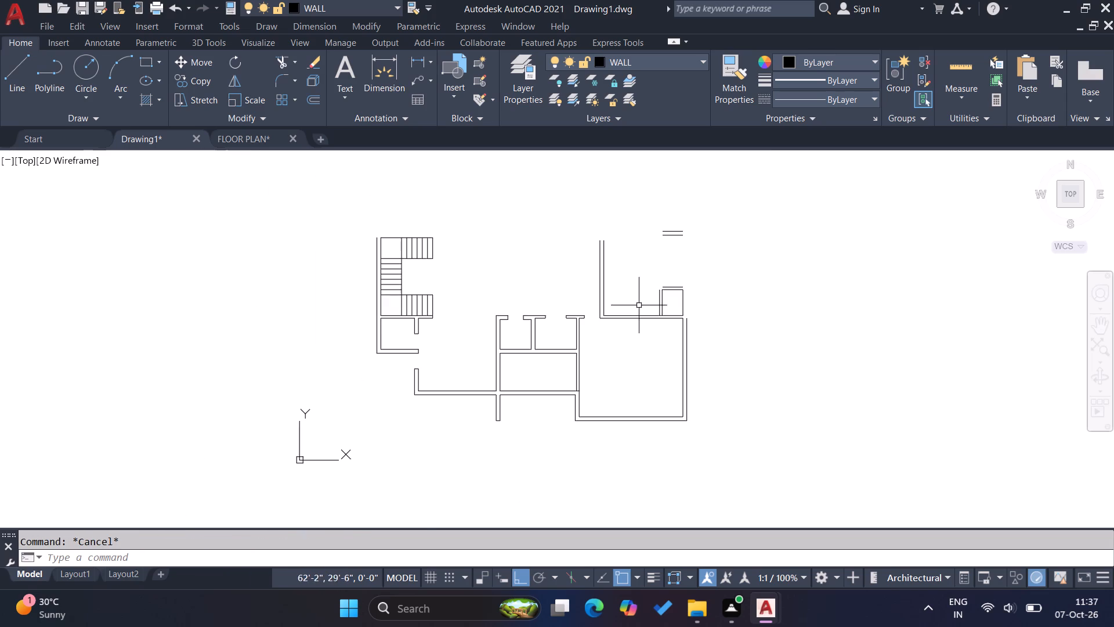
{"action": "scroll", "coordinate": [675, 337], "scroll_direction": "up", "scroll_amount": 2}
{"action": "scroll", "coordinate": [504, 341], "scroll_direction": "down", "scroll_amount": 2}
{"action": "scroll", "coordinate": [454, 415], "scroll_direction": "up", "scroll_amount": 2}
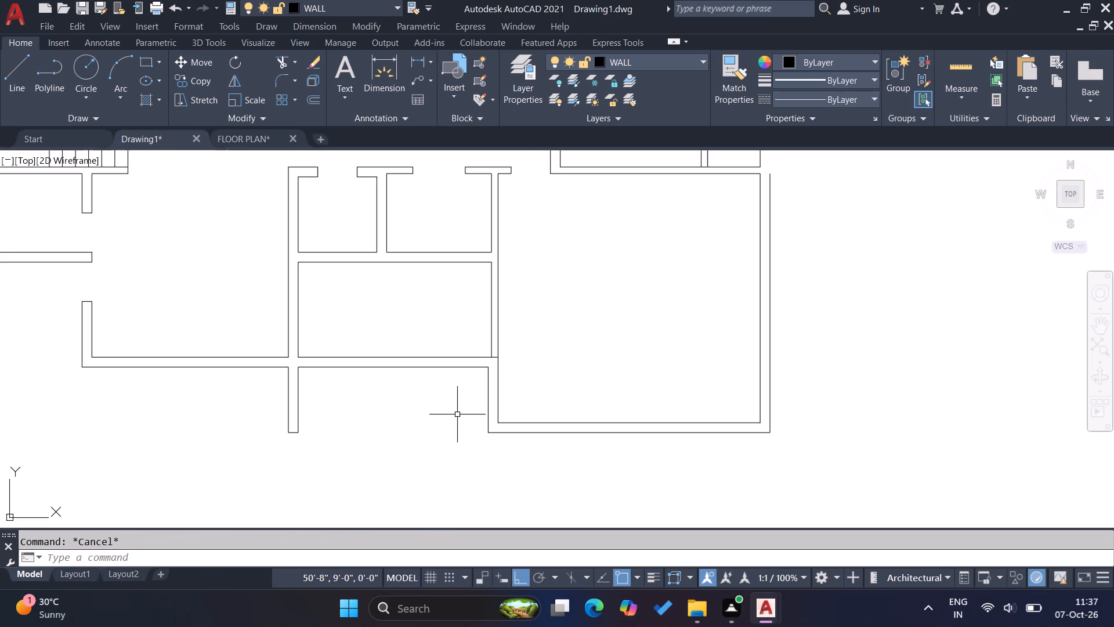
{"action": "key", "text": "l"}
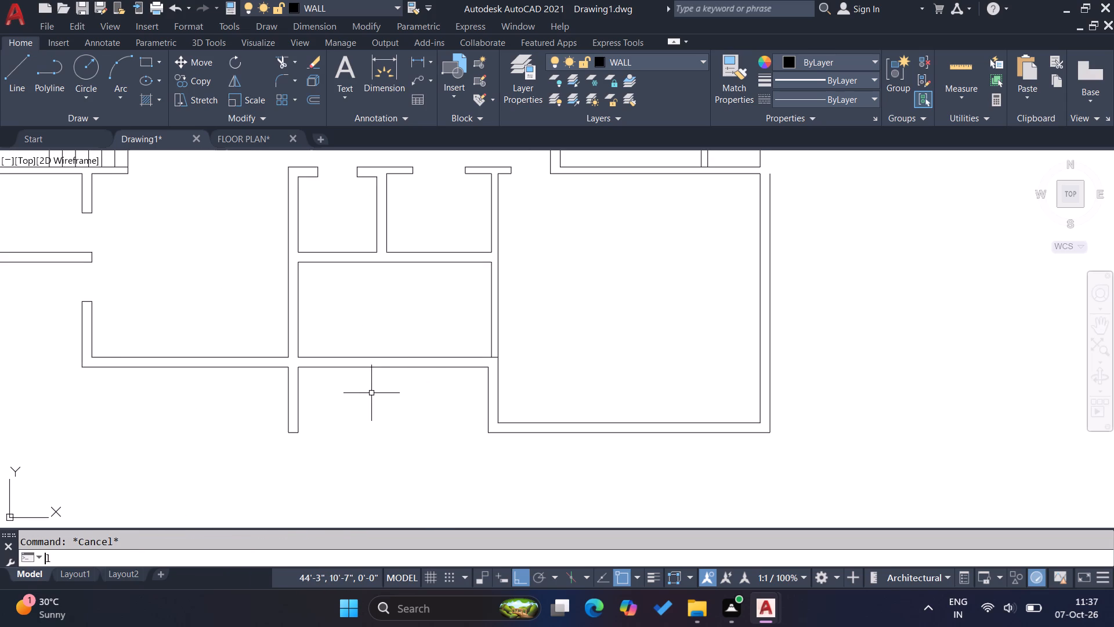
{"action": "key", "text": "Return"}
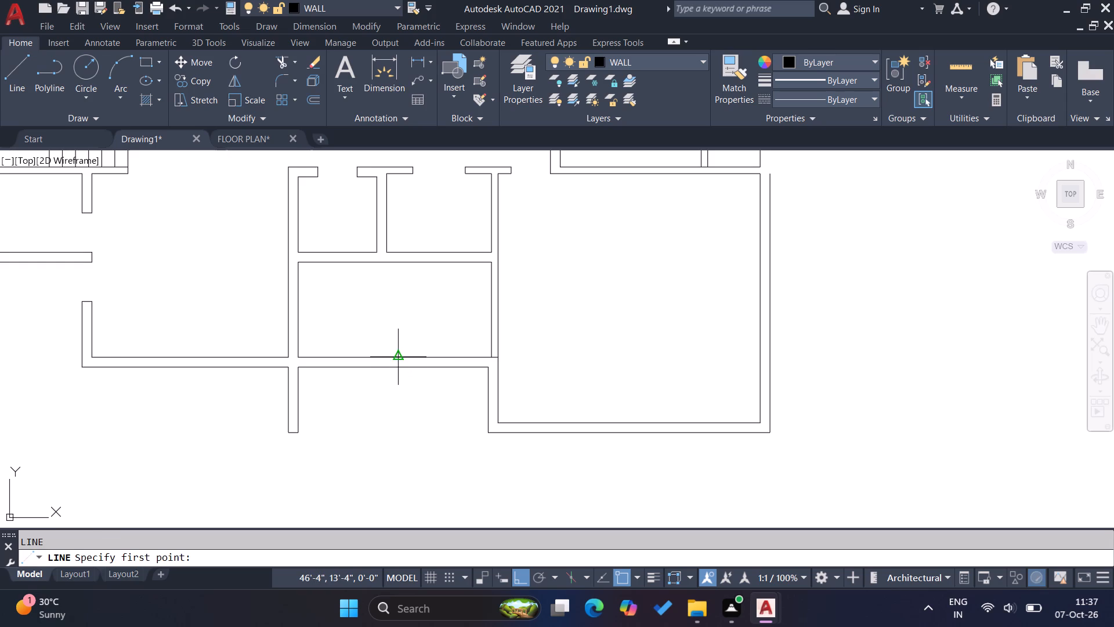
{"action": "left_click", "coordinate": [403, 358]}
{"action": "left_click", "coordinate": [386, 415]}
{"action": "key", "text": "Escape"}
{"action": "key", "text": "Escape"}
{"action": "key", "text": "Escape"}
Offset the vertical guide line on the wide central room's lower wall 2' to both sides.
{"action": "key", "text": "o"}
{"action": "key", "text": "Return"}
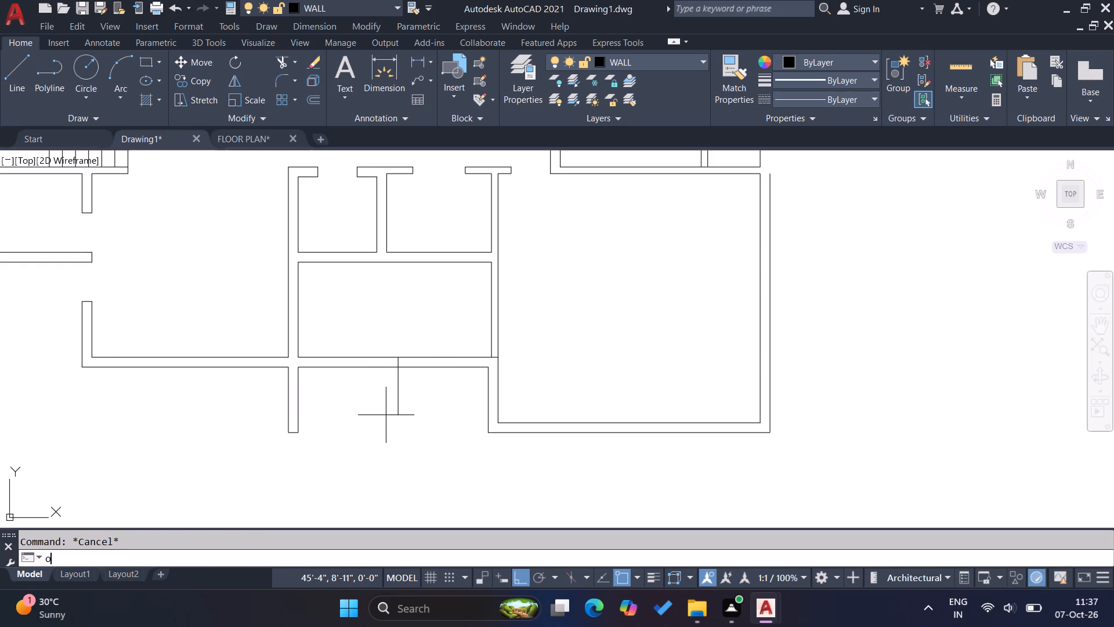
{"action": "type", "text": "2'"}
{"action": "key", "text": "Return"}
{"action": "left_click", "coordinate": [400, 401]}
{"action": "left_click", "coordinate": [442, 401]}
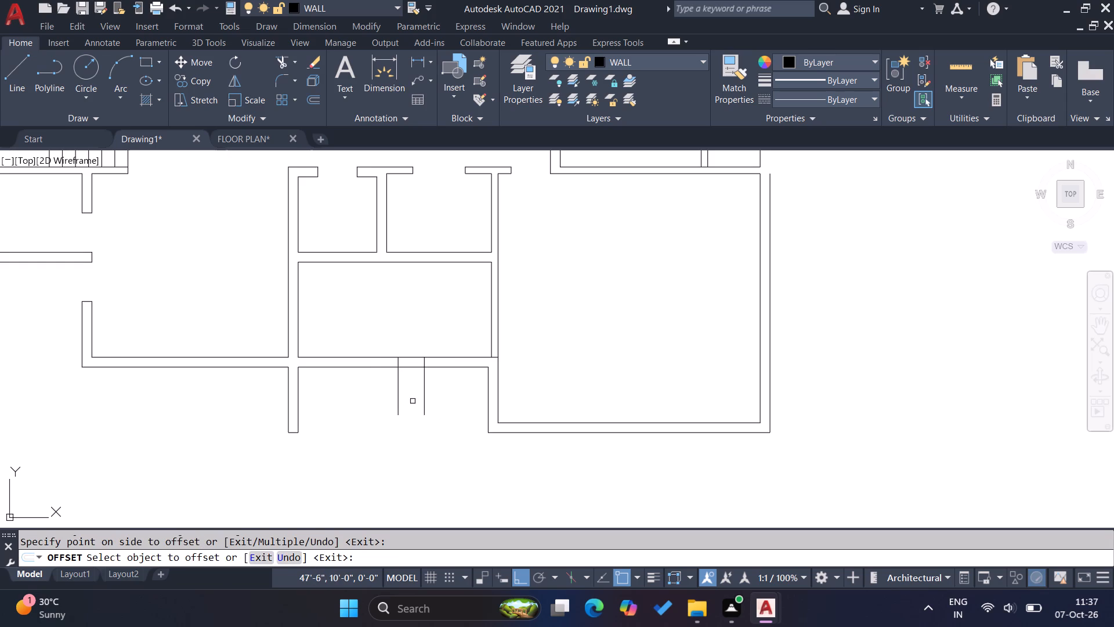
{"action": "left_click", "coordinate": [399, 397]}
{"action": "left_click", "coordinate": [352, 396]}
{"action": "key", "text": "Escape"}
{"action": "key", "text": "Escape"}
{"action": "key", "text": "Escape"}
Trim the guide lines and wall lines between them to cut a 4' opening in the wide central room's lower wall.
{"action": "type", "text": "tr"}
{"action": "key", "text": "Return"}
{"action": "left_click", "coordinate": [358, 390]}
{"action": "left_click", "coordinate": [484, 402]}
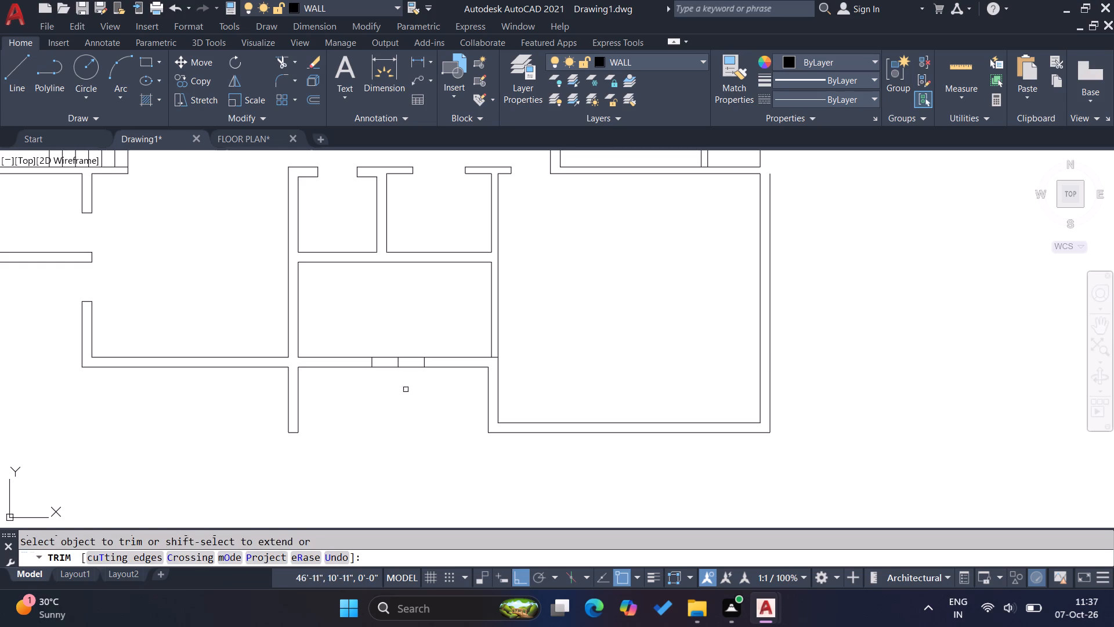
{"action": "left_click", "coordinate": [396, 387]}
{"action": "left_click", "coordinate": [435, 330]}
{"action": "left_click_drag", "start_coordinate": [396, 332], "coordinate": [393, 338]}
{"action": "left_click", "coordinate": [374, 386]}
{"action": "left_click", "coordinate": [397, 360]}
{"action": "key", "text": "Escape"}
{"action": "key", "text": "Escape"}
{"action": "key", "text": "Escape"}
{"action": "key", "text": "Escape"}
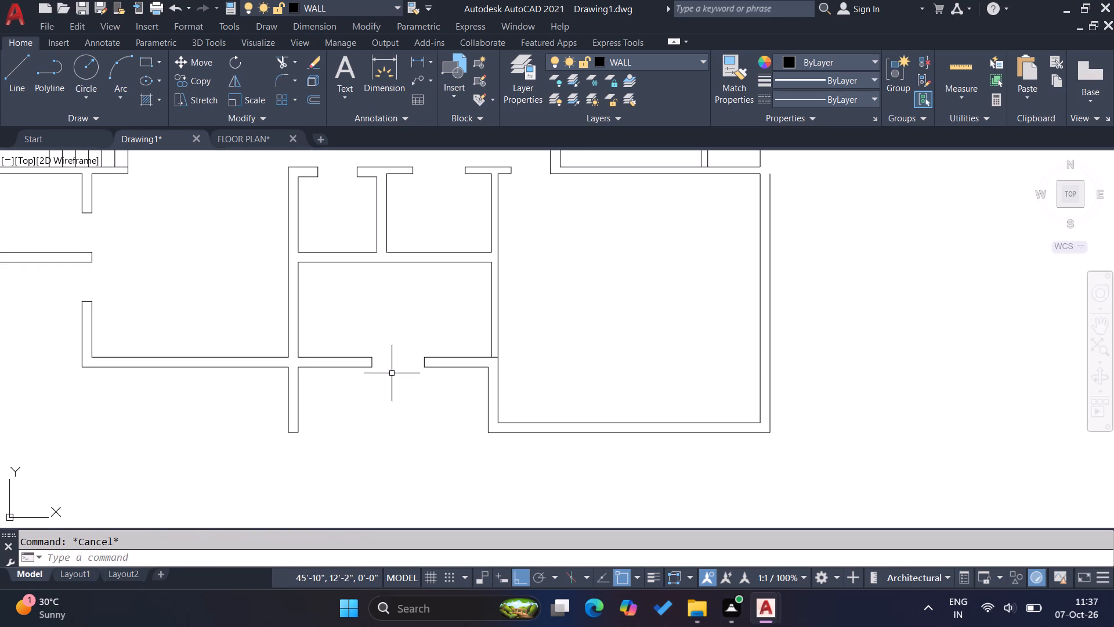
Offset the inner line of the central room's lower wall, on the segment right of the opening, 4' upward.
{"action": "key", "text": "o"}
{"action": "key", "text": "Return"}
{"action": "type", "text": "4'"}
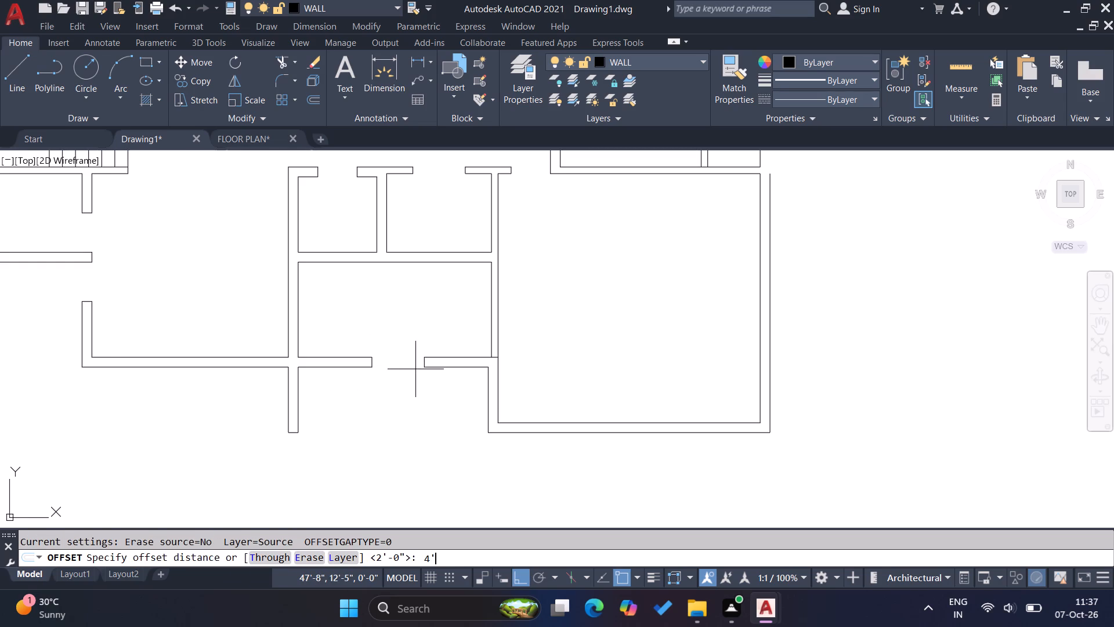
{"action": "key", "text": "Return"}
{"action": "left_click", "coordinate": [465, 361]}
{"action": "left_click", "coordinate": [465, 358]}
{"action": "left_click", "coordinate": [462, 324]}
{"action": "key", "text": "Escape"}
{"action": "key", "text": "Escape"}
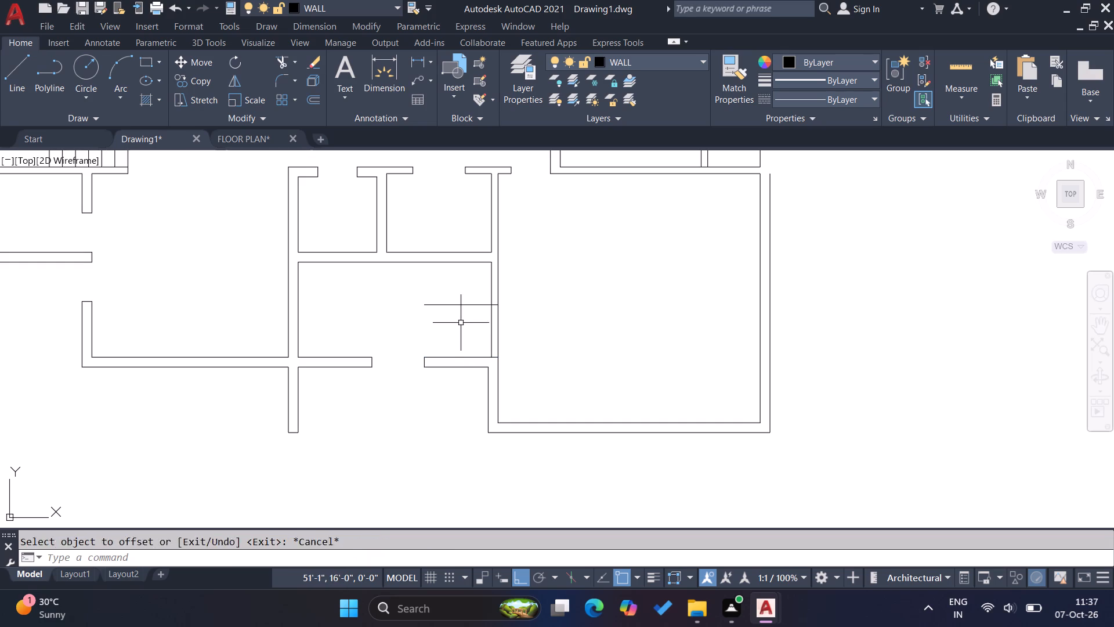
Trim the central room's right wall lines below the 4' guide line and clear the leftover guide line, leaving a 4' opening.
{"action": "type", "text": "tr"}
{"action": "key", "text": "Return"}
{"action": "left_click", "coordinate": [480, 325]}
{"action": "left_click", "coordinate": [551, 322]}
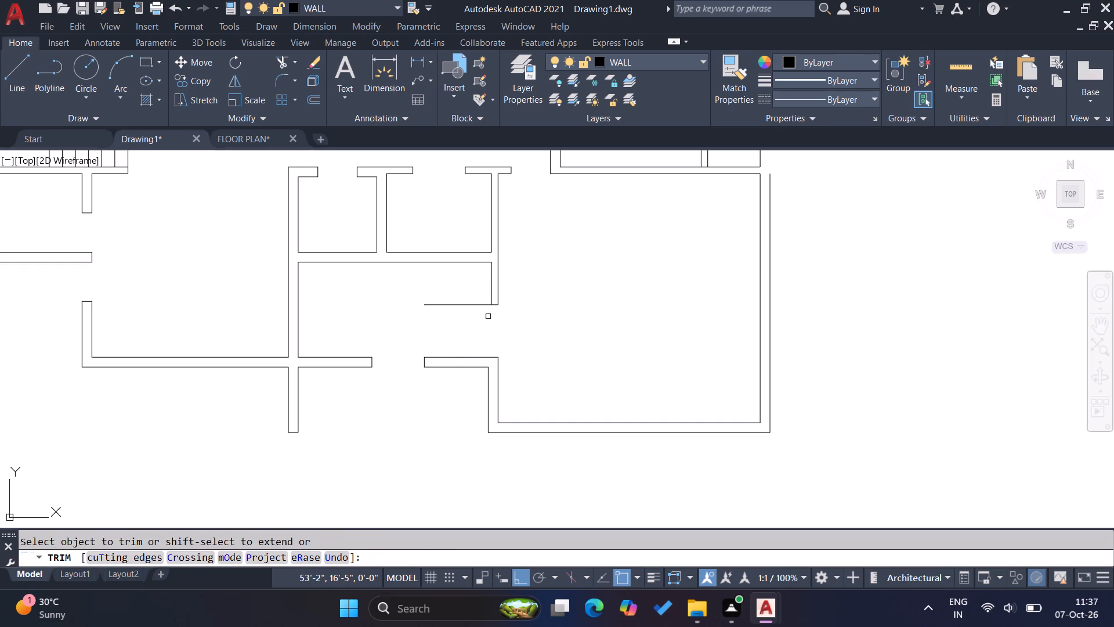
{"action": "left_click", "coordinate": [486, 317]}
{"action": "left_click", "coordinate": [461, 301]}
{"action": "key", "text": "Escape"}
{"action": "key", "text": "Escape"}
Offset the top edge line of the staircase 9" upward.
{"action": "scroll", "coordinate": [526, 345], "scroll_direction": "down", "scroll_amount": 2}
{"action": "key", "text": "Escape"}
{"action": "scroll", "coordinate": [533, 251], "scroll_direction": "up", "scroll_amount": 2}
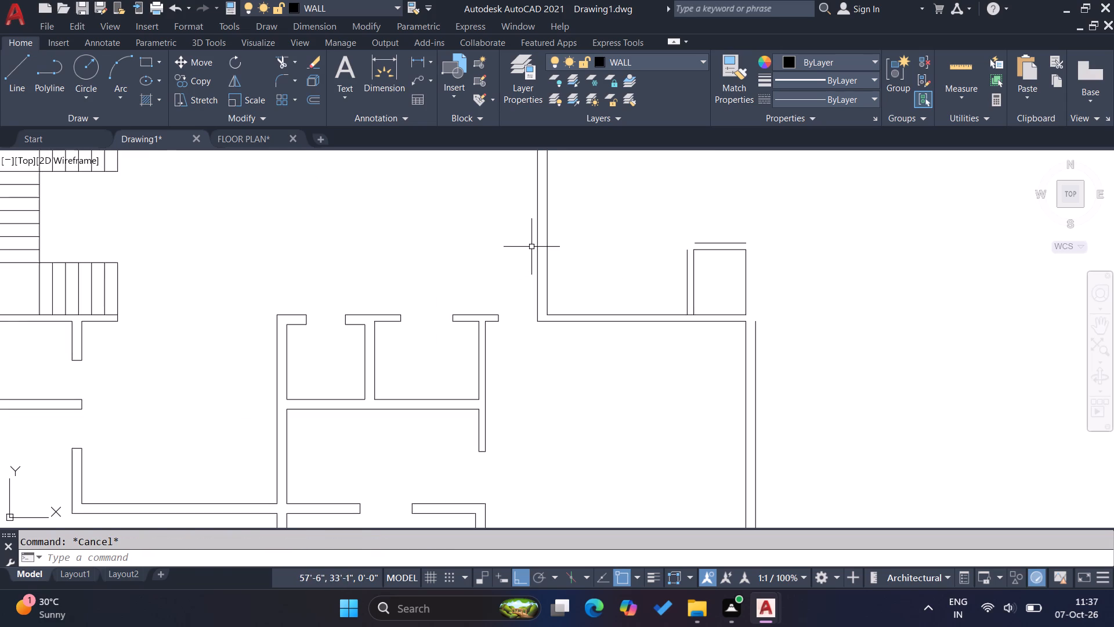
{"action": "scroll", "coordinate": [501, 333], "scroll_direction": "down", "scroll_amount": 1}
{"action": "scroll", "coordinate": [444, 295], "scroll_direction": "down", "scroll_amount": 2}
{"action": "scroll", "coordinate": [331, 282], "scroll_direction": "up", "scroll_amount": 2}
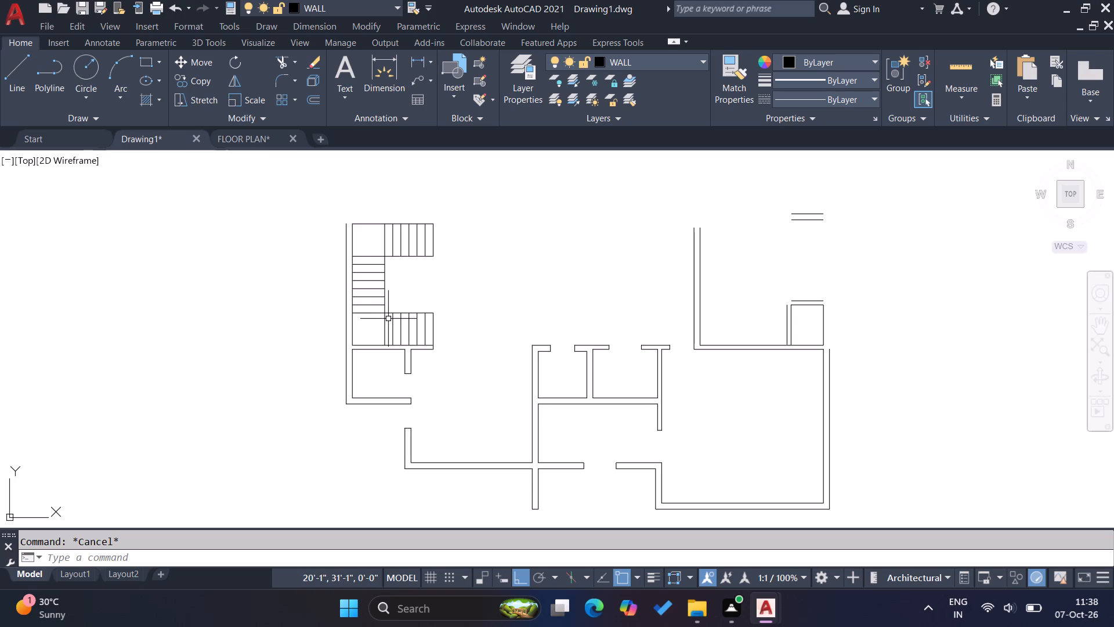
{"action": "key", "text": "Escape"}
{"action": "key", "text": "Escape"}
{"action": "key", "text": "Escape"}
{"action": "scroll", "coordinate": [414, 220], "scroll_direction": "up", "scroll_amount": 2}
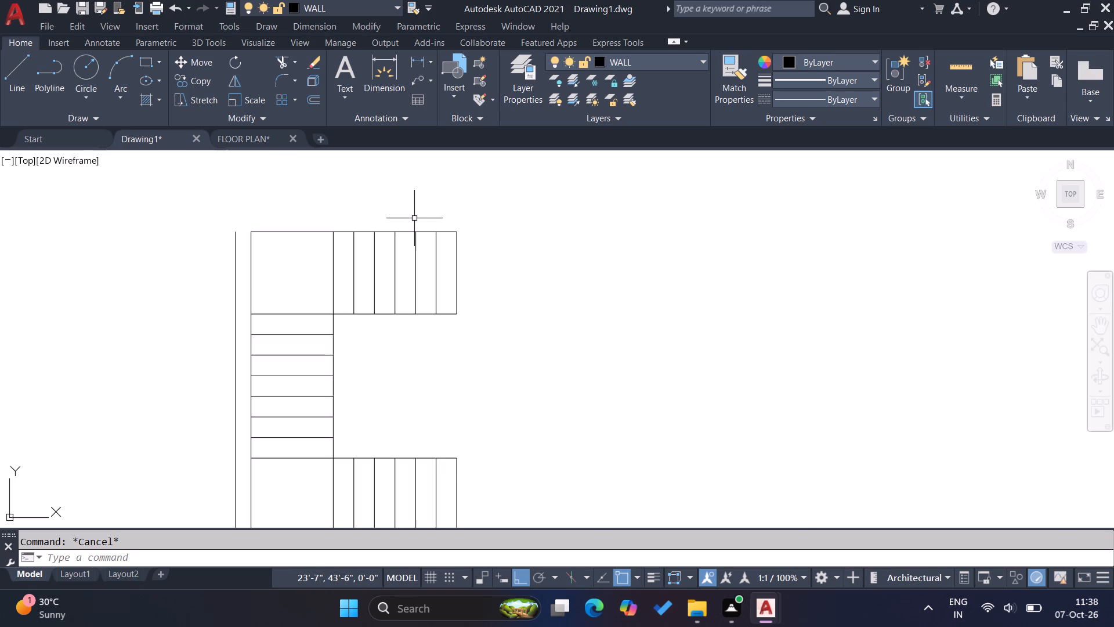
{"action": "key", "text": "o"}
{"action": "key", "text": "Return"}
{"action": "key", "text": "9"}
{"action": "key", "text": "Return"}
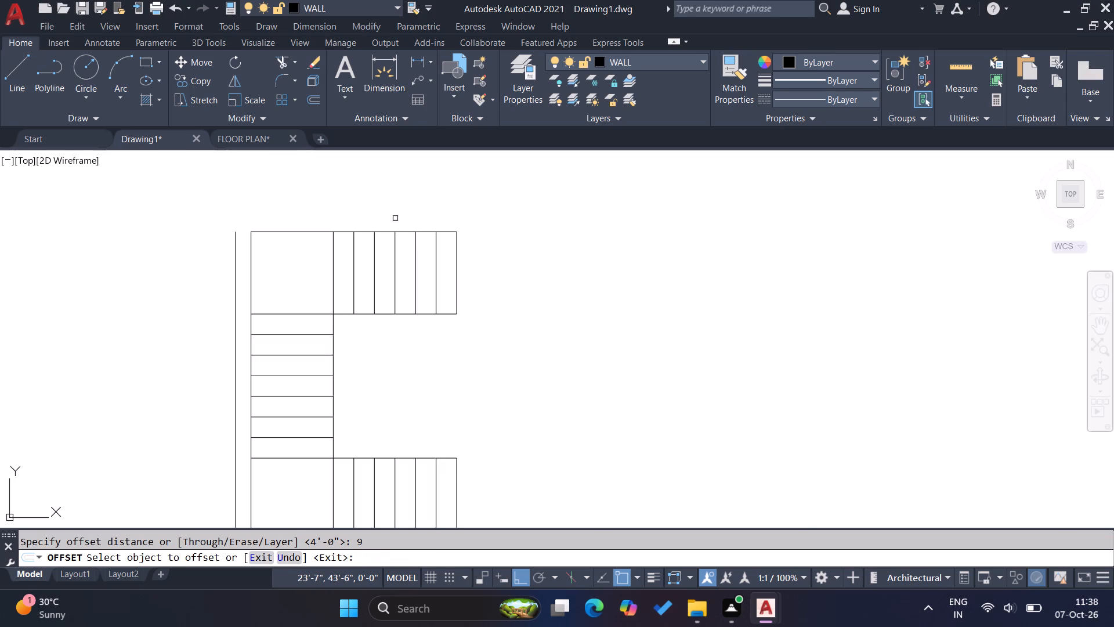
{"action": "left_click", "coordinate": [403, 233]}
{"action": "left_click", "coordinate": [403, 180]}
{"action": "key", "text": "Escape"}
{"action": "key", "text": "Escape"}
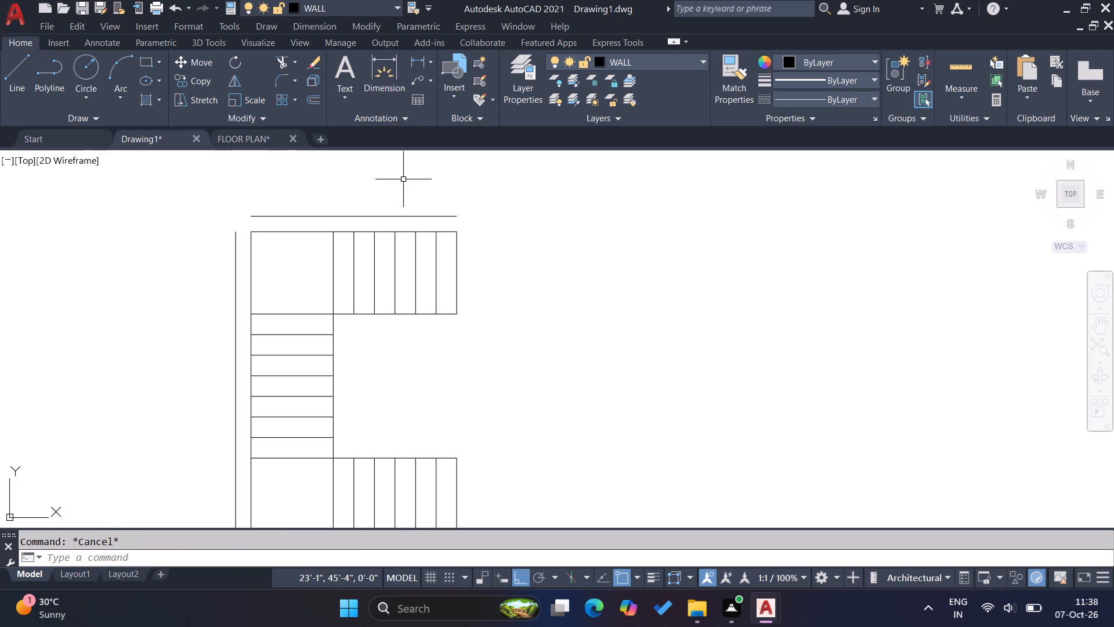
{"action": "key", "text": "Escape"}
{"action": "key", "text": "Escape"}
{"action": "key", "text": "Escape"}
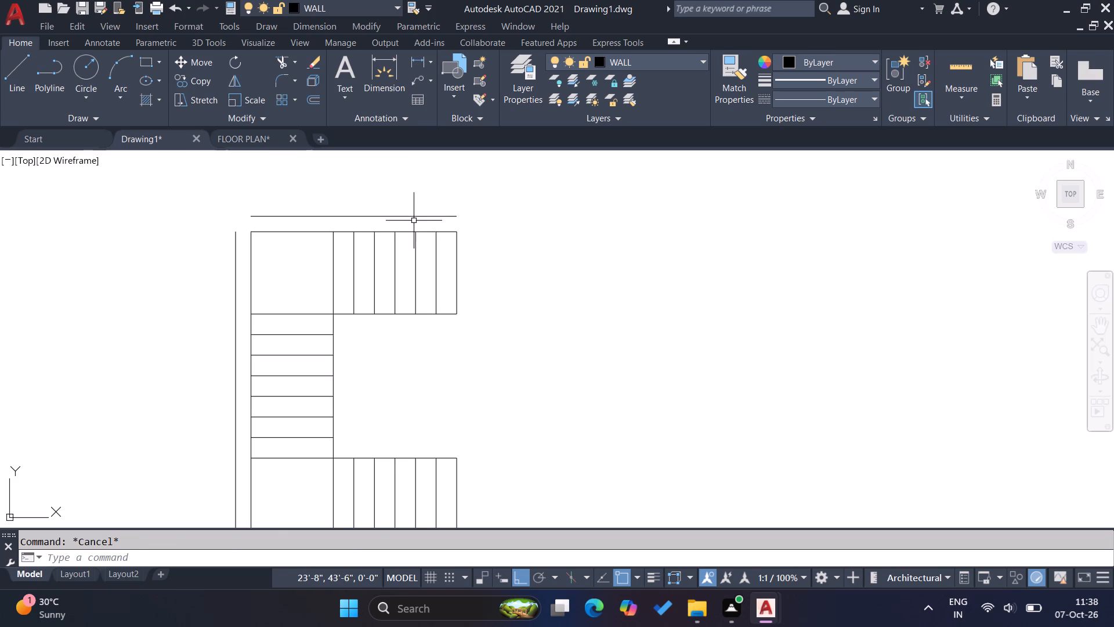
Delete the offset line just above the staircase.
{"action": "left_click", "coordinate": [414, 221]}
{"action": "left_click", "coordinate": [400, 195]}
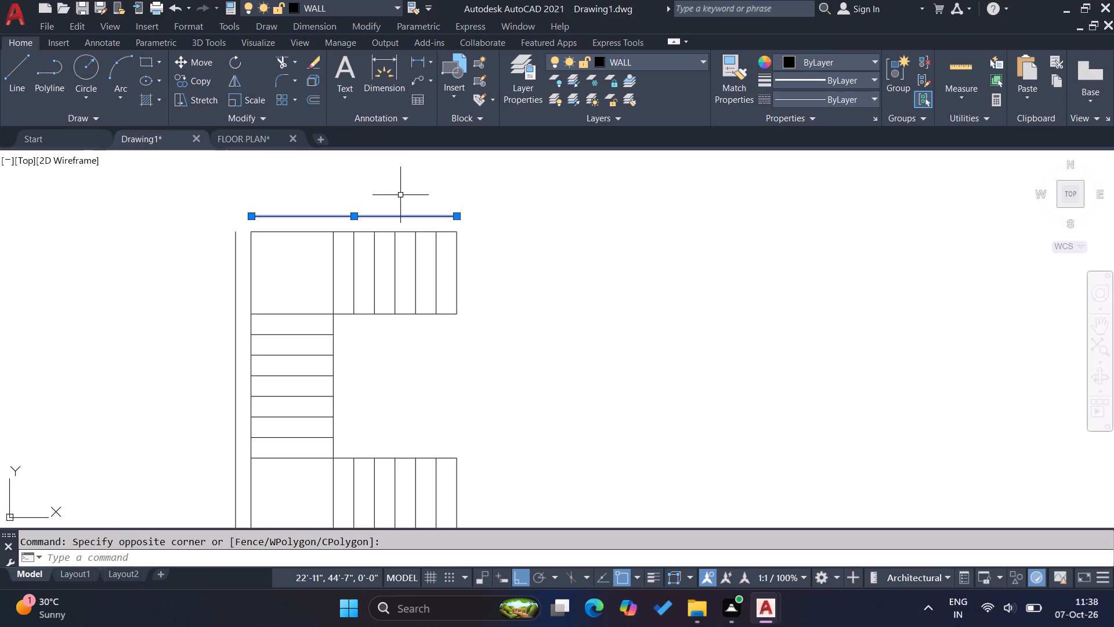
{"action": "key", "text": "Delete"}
Offset the top edge line of the staircase 6" upward to form the wall above the stairs.
{"action": "key", "text": "o"}
{"action": "key", "text": "Return"}
{"action": "key", "text": "6"}
{"action": "key", "text": "Return"}
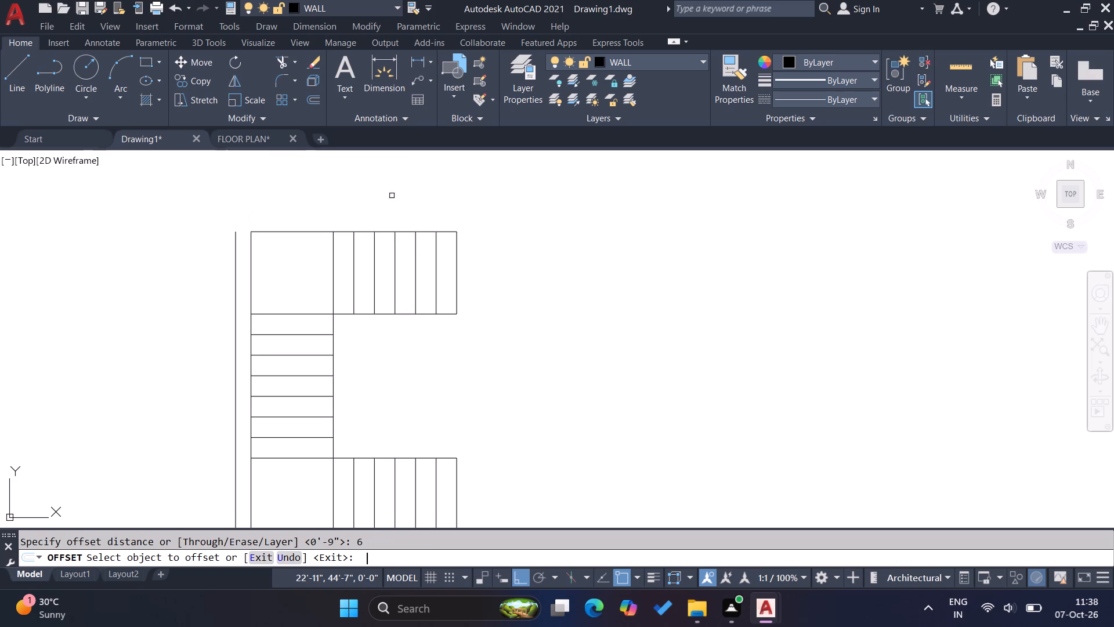
{"action": "left_click", "coordinate": [406, 235]}
{"action": "left_click", "coordinate": [405, 229]}
{"action": "left_click", "coordinate": [404, 196]}
{"action": "key", "text": "Escape"}
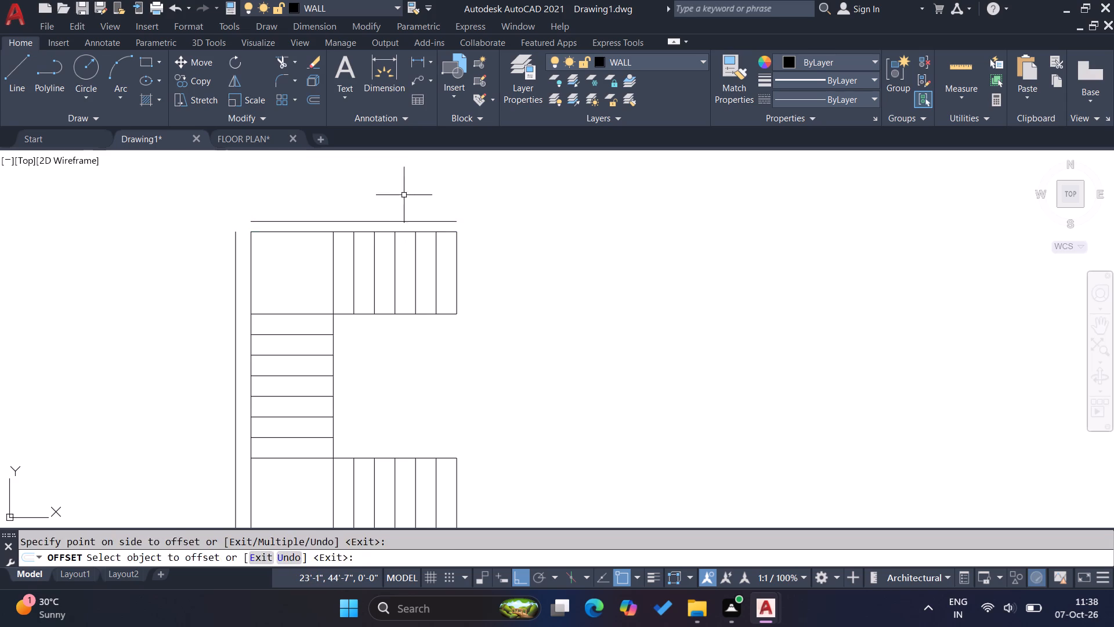
{"action": "key", "text": "Escape"}
Offset the upper line of the wall above the staircase 15' upward.
{"action": "scroll", "coordinate": [414, 200], "scroll_direction": "down", "scroll_amount": 2}
{"action": "key", "text": "Escape"}
{"action": "key", "text": "Escape"}
{"action": "scroll", "coordinate": [408, 209], "scroll_direction": "up", "scroll_amount": 2}
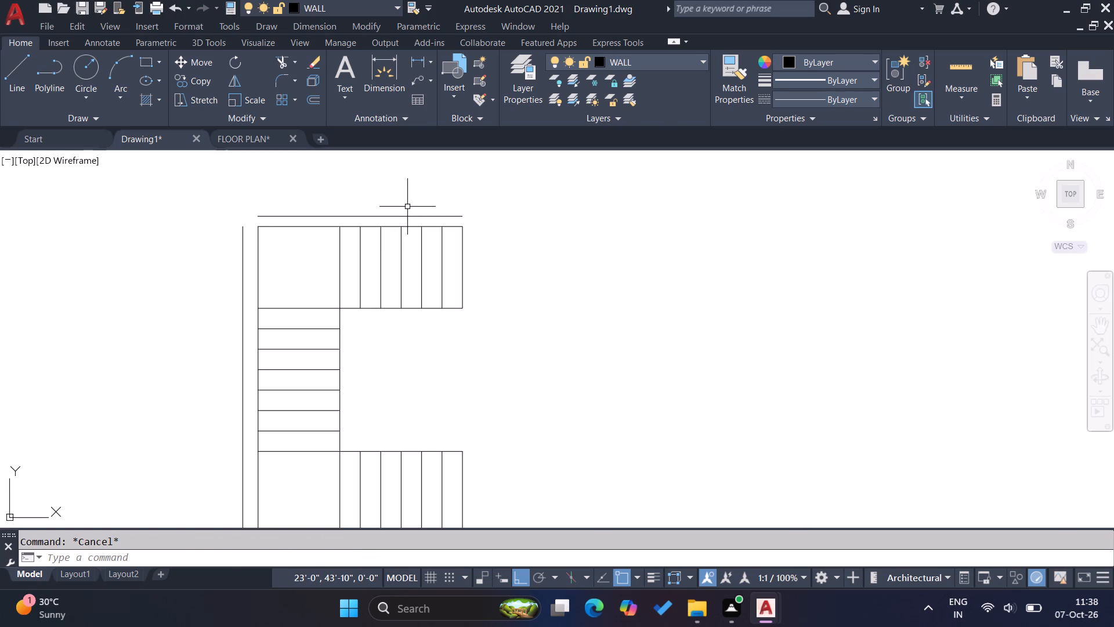
{"action": "key", "text": "o"}
{"action": "key", "text": "Return"}
{"action": "type", "text": "15'"}
{"action": "key", "text": "Return"}
{"action": "left_click", "coordinate": [431, 217]}
{"action": "left_click", "coordinate": [424, 175]}
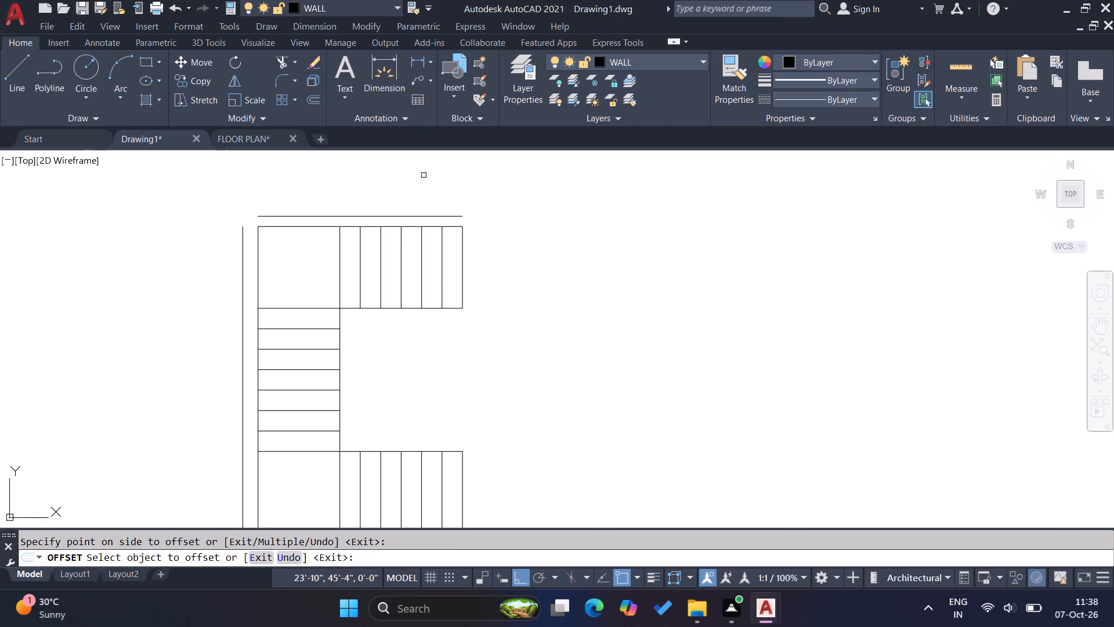
{"action": "key", "text": "Escape"}
{"action": "scroll", "coordinate": [449, 284], "scroll_direction": "down", "scroll_amount": 4}
{"action": "scroll", "coordinate": [443, 283], "scroll_direction": "up", "scroll_amount": 2}
{"action": "key", "text": "Escape"}
{"action": "key", "text": "Escape"}
{"action": "key", "text": "Escape"}
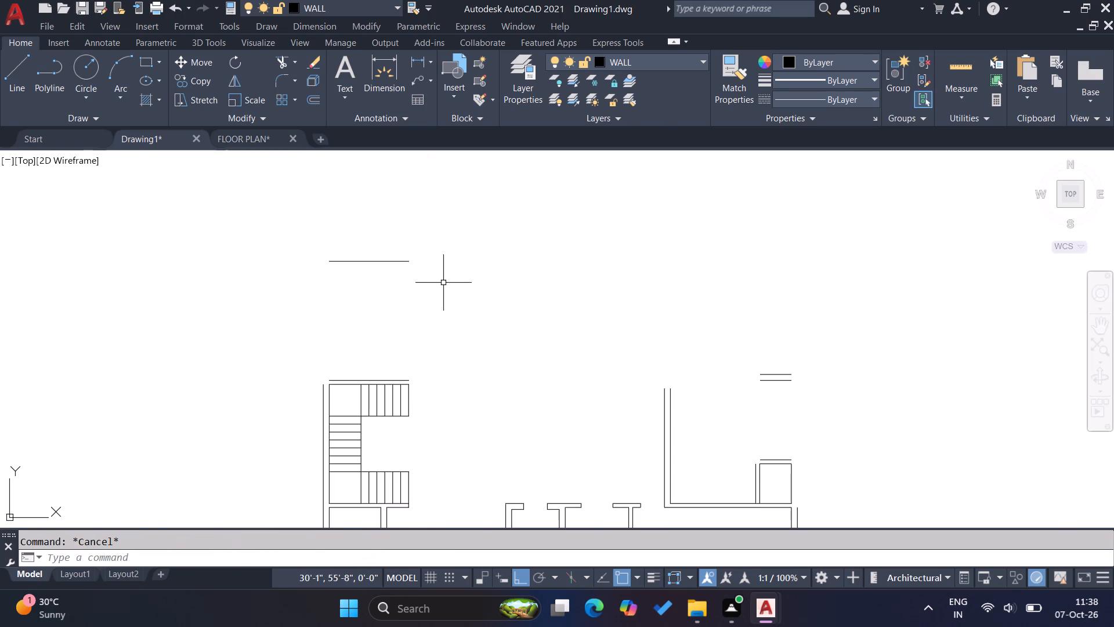
Draw a short vertical line upward from the left end of the upper wall line above the staircase.
{"action": "key", "text": "f"}
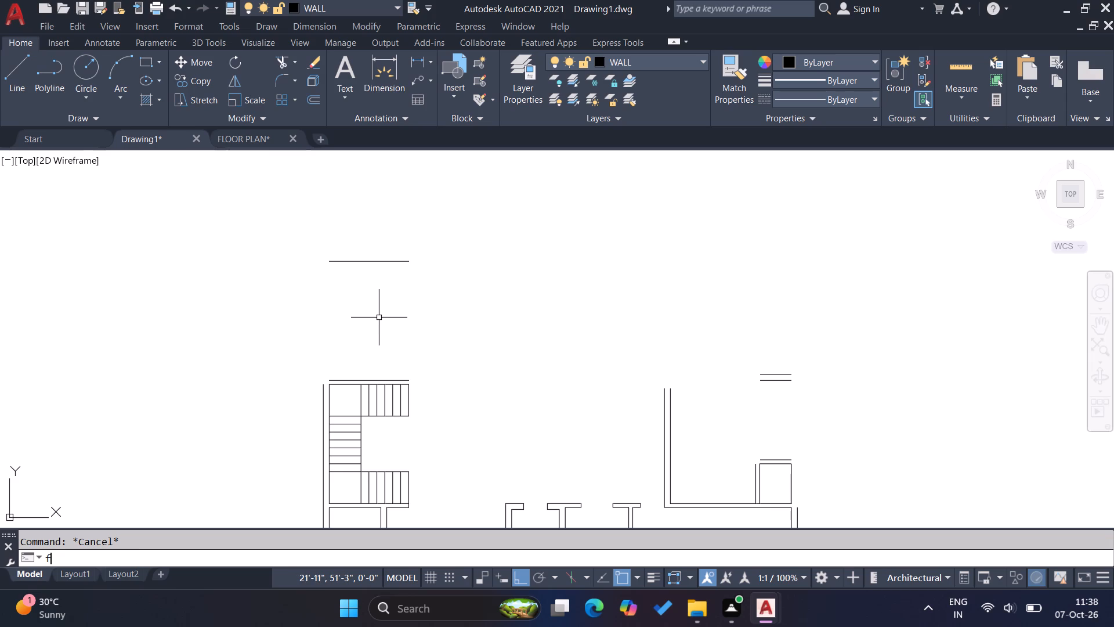
{"action": "key", "text": "Escape"}
{"action": "key", "text": "l"}
{"action": "key", "text": "Return"}
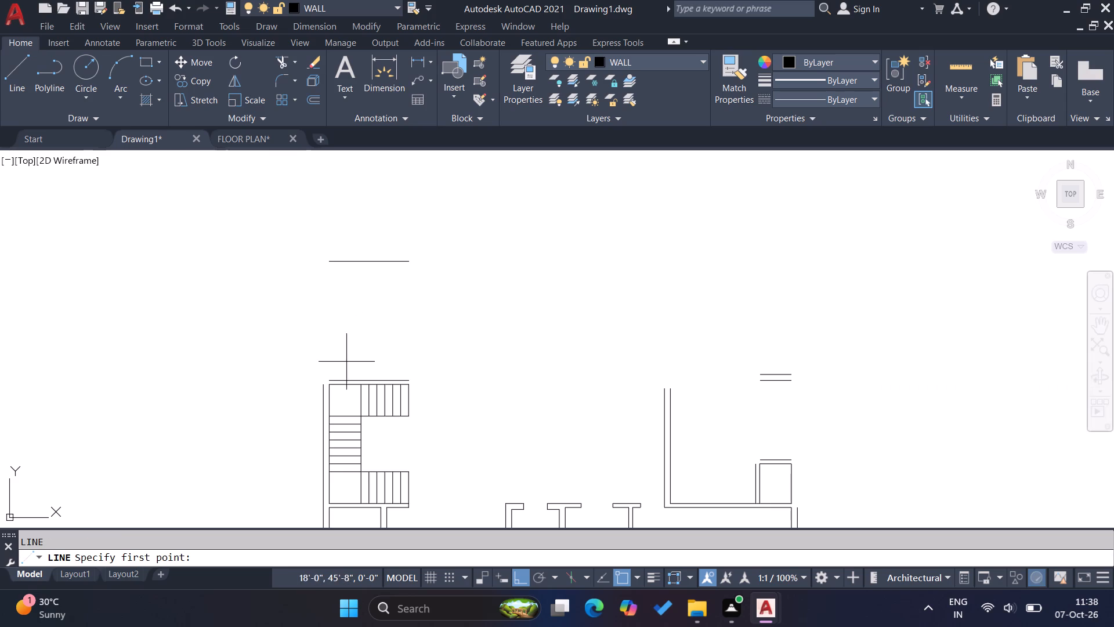
{"action": "left_click", "coordinate": [328, 380]}
{"action": "left_click", "coordinate": [331, 344]}
{"action": "key", "text": "Escape"}
{"action": "key", "text": "Escape"}
Fillet the short vertical line with the horizontal line 15' above to form the upper room's inner top-left corner.
{"action": "key", "text": "f"}
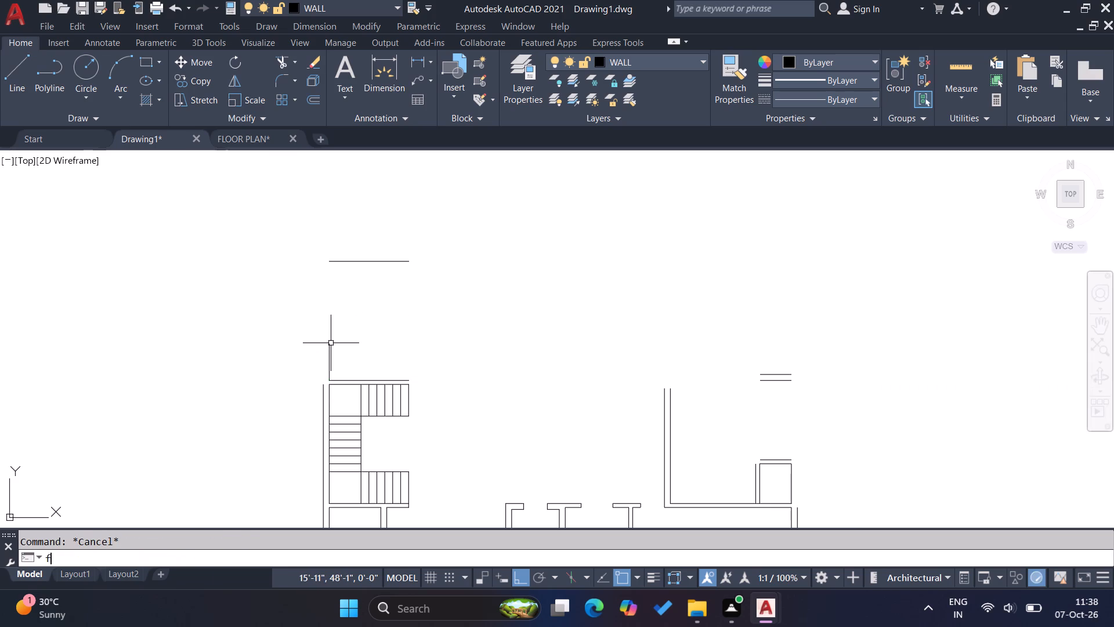
{"action": "key", "text": "Return"}
{"action": "left_click", "coordinate": [329, 357]}
{"action": "left_click", "coordinate": [382, 262]}
{"action": "key", "text": "Escape"}
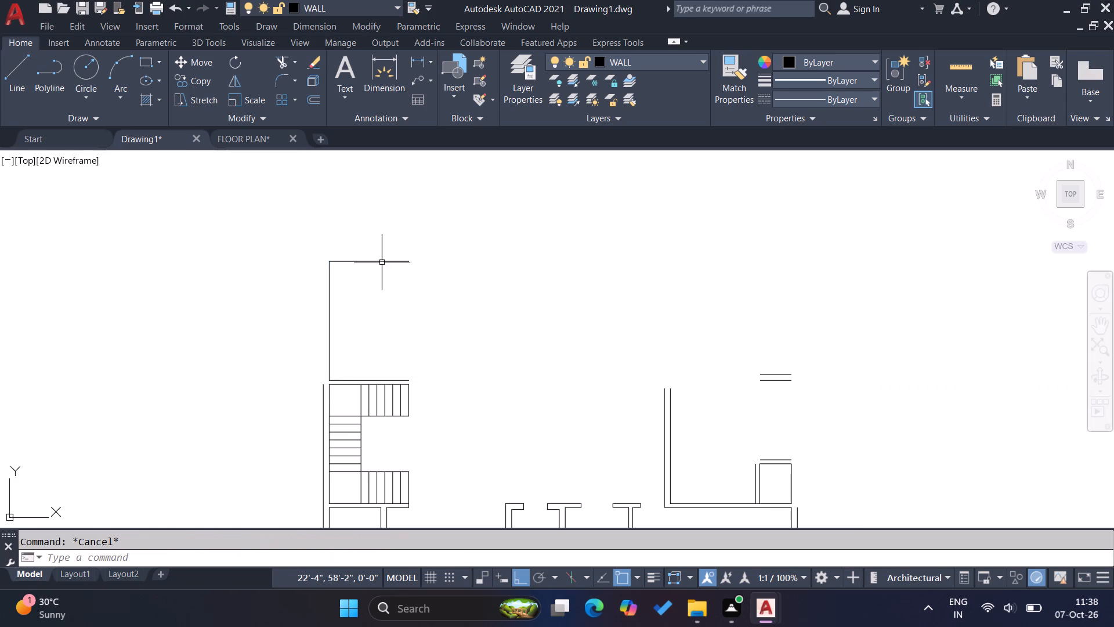
{"action": "key", "text": "Escape"}
Offset the inner top wall line of the room above the staircase 9" upward.
{"action": "key", "text": "o"}
{"action": "key", "text": "Return"}
{"action": "key", "text": "9"}
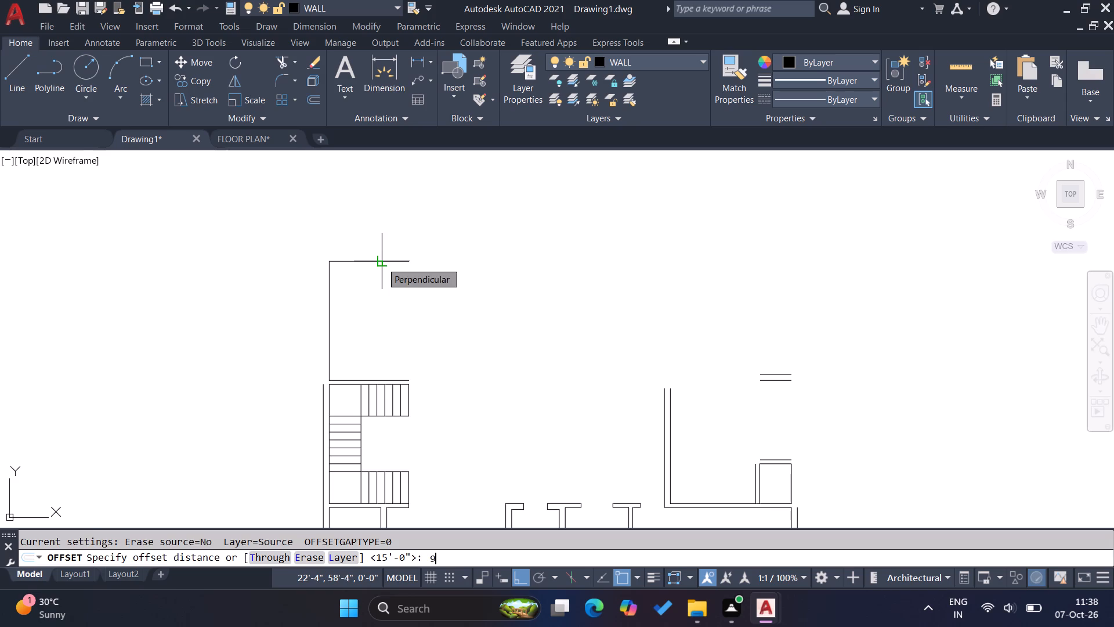
{"action": "key", "text": "Return"}
{"action": "left_click", "coordinate": [381, 260]}
{"action": "left_click", "coordinate": [371, 236]}
{"action": "key", "text": "Escape"}
{"action": "key", "text": "Escape"}
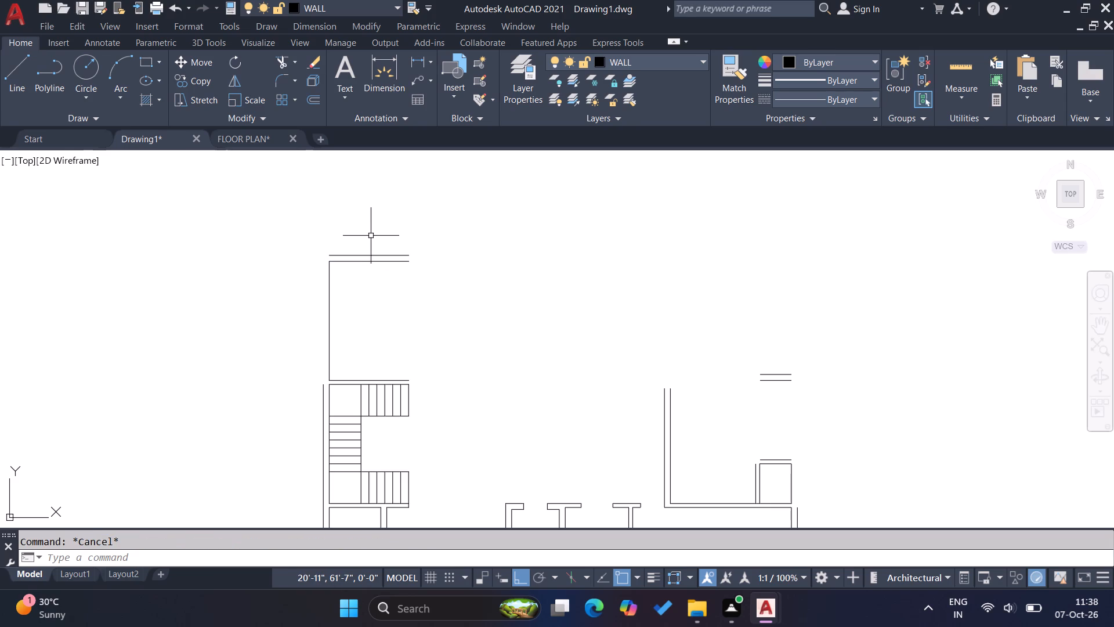
Fillet the outer top wall line with the staircase's outer left wall line to close the upper room's outer corner.
{"action": "key", "text": "f"}
{"action": "key", "text": "Return"}
{"action": "left_click", "coordinate": [370, 254]}
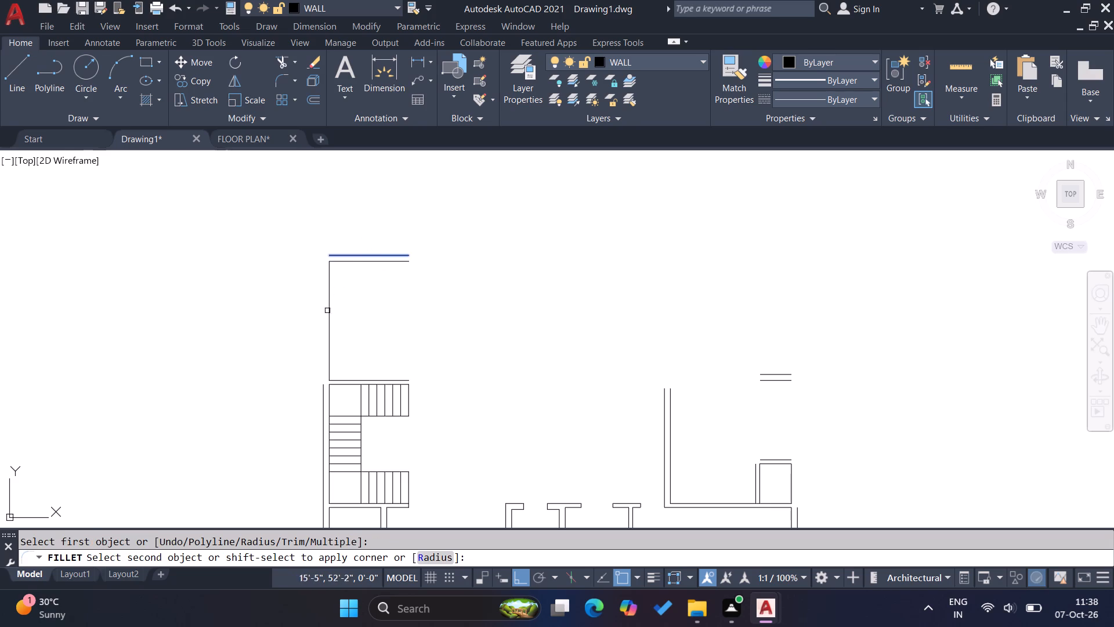
{"action": "left_click", "coordinate": [322, 385]}
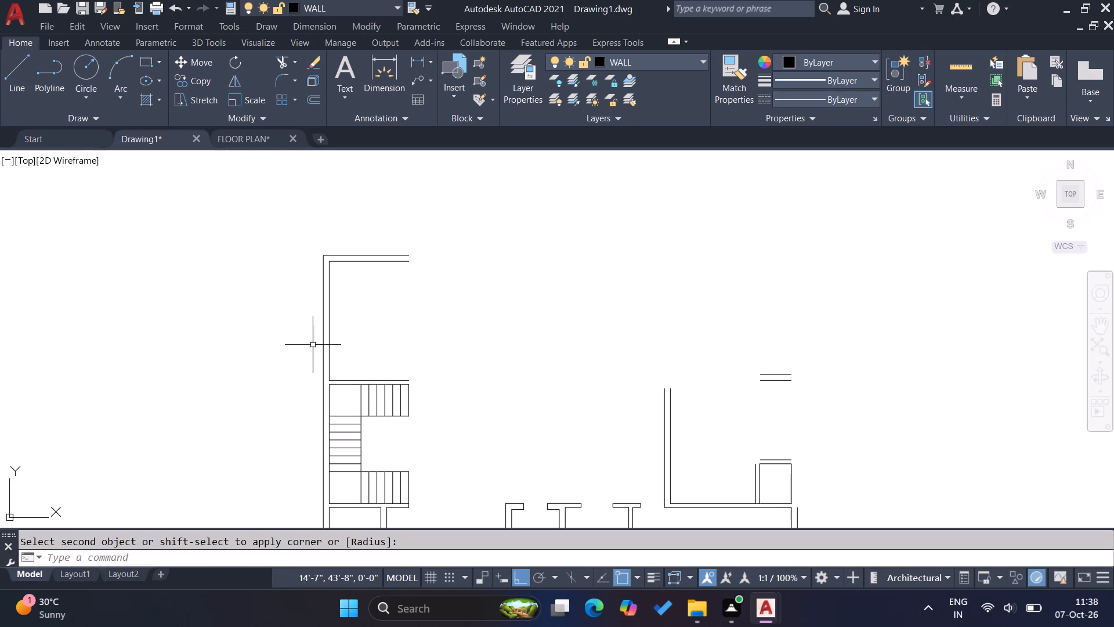
{"action": "key", "text": "Escape"}
{"action": "key", "text": "Escape"}
{"action": "key", "text": "Escape"}
{"action": "key", "text": "Escape"}
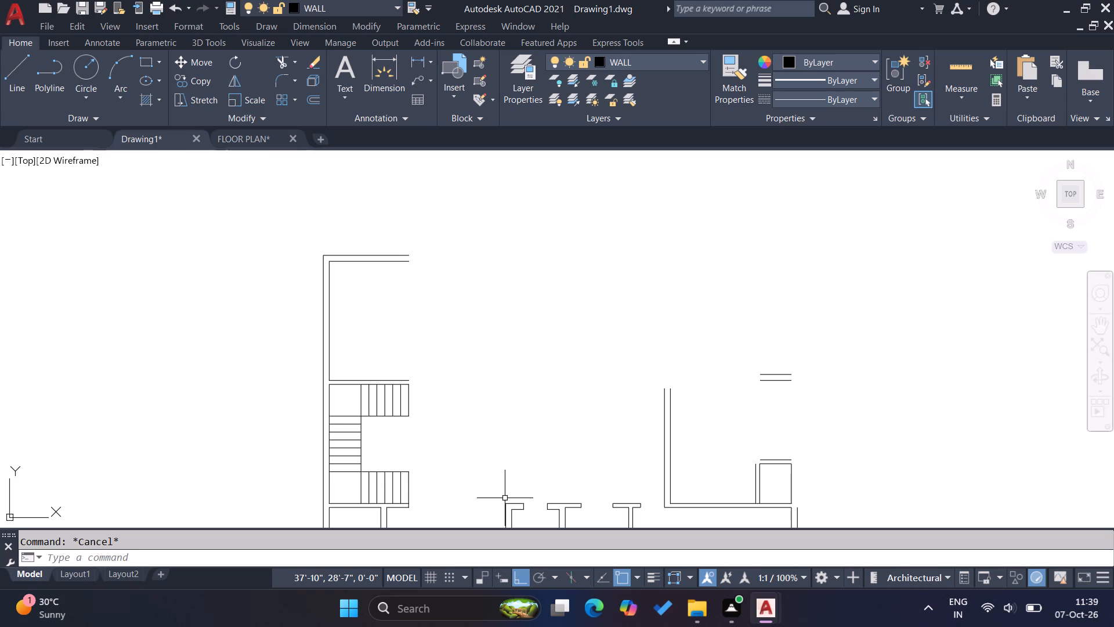
{"action": "key", "text": "Escape"}
{"action": "key", "text": "Escape"}
{"action": "key", "text": "Escape"}
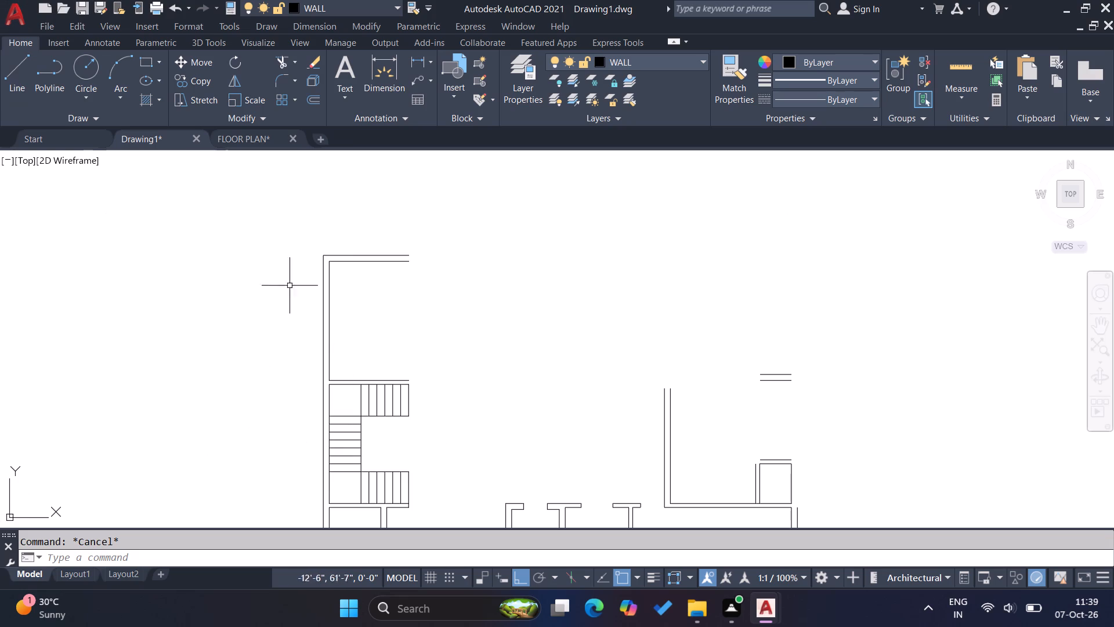
Draw a vertical construction line along the left face of the partition wall between the two small central rooms.
{"action": "scroll", "coordinate": [182, 226], "scroll_direction": "down", "scroll_amount": 2}
{"action": "scroll", "coordinate": [331, 250], "scroll_direction": "up", "scroll_amount": 1}
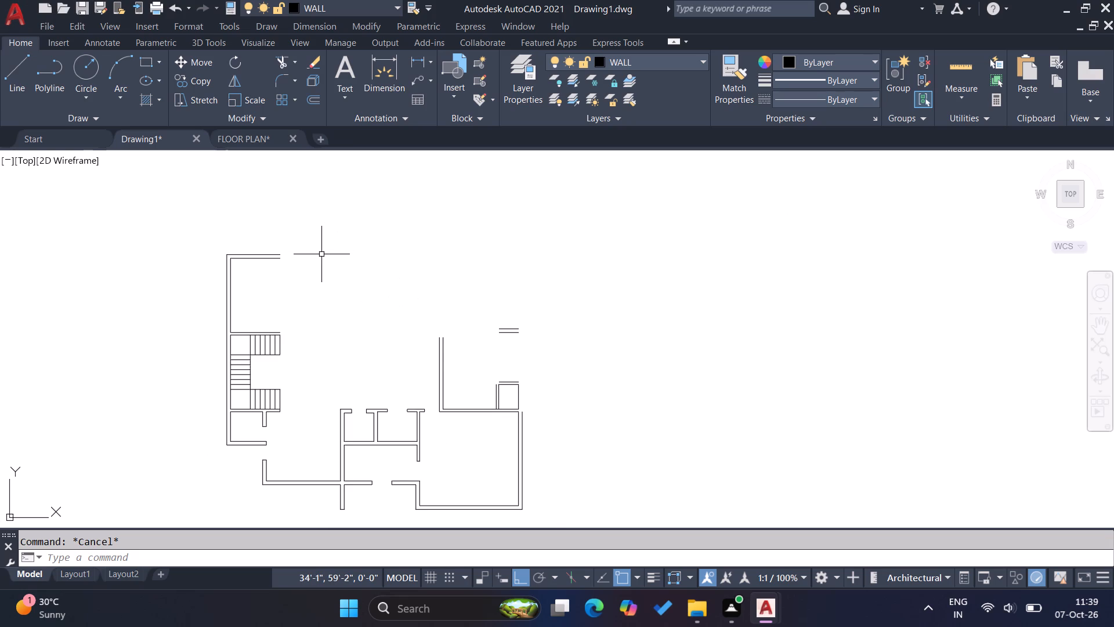
{"action": "key", "text": "Escape"}
{"action": "key", "text": "Escape"}
{"action": "key", "text": "x"}
{"action": "key", "text": "l"}
{"action": "key", "text": "Return"}
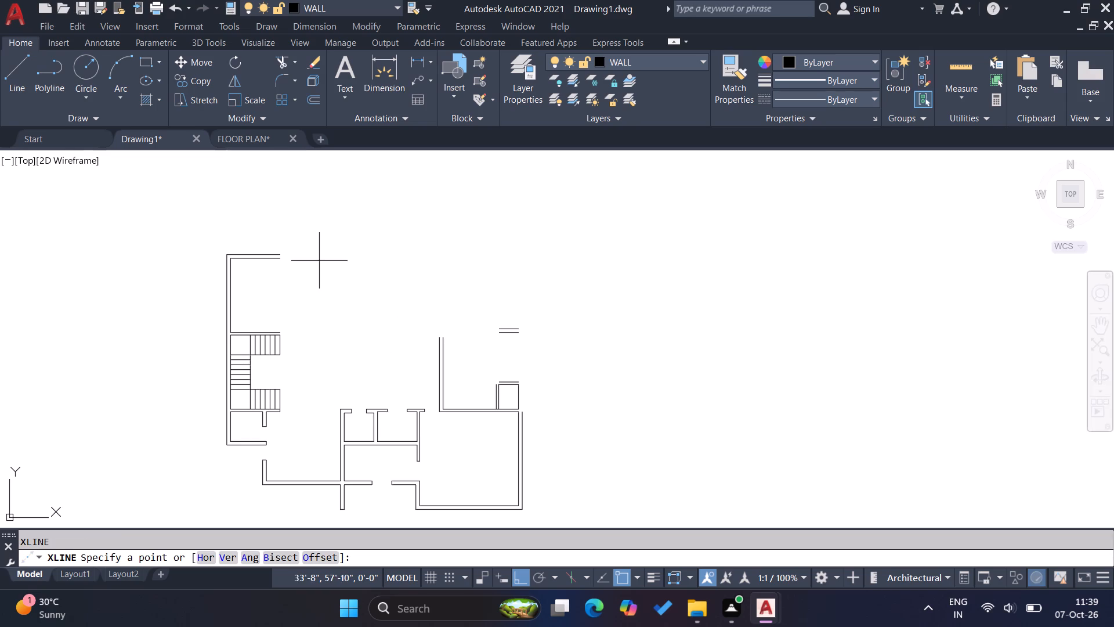
{"action": "left_click", "coordinate": [372, 414]}
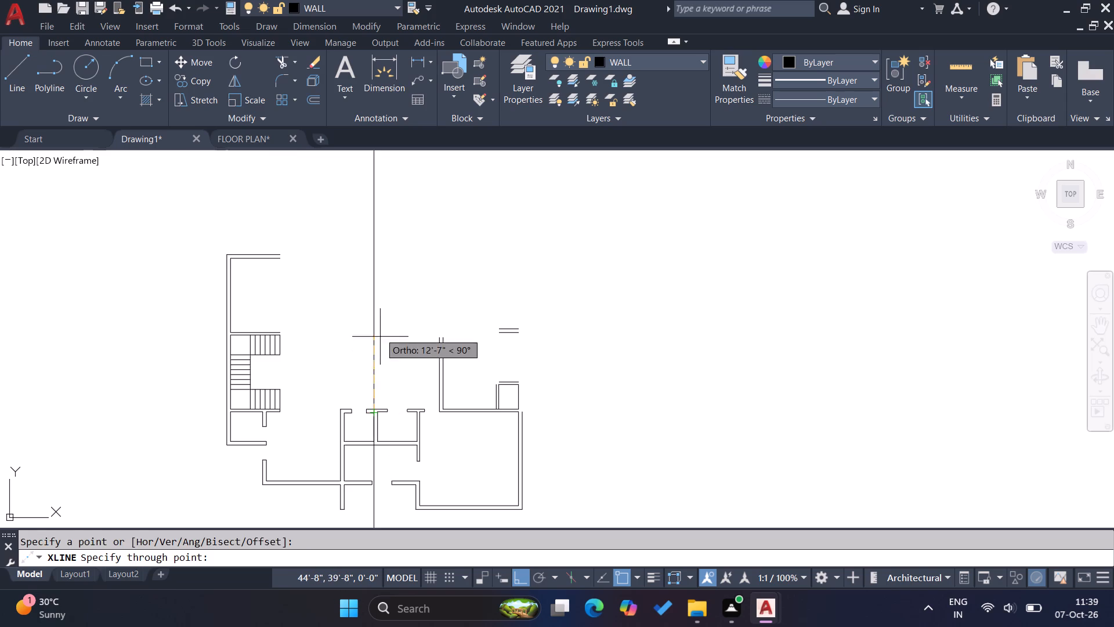
{"action": "left_click", "coordinate": [380, 329]}
{"action": "key", "text": "Escape"}
{"action": "key", "text": "Escape"}
{"action": "key", "text": "Escape"}
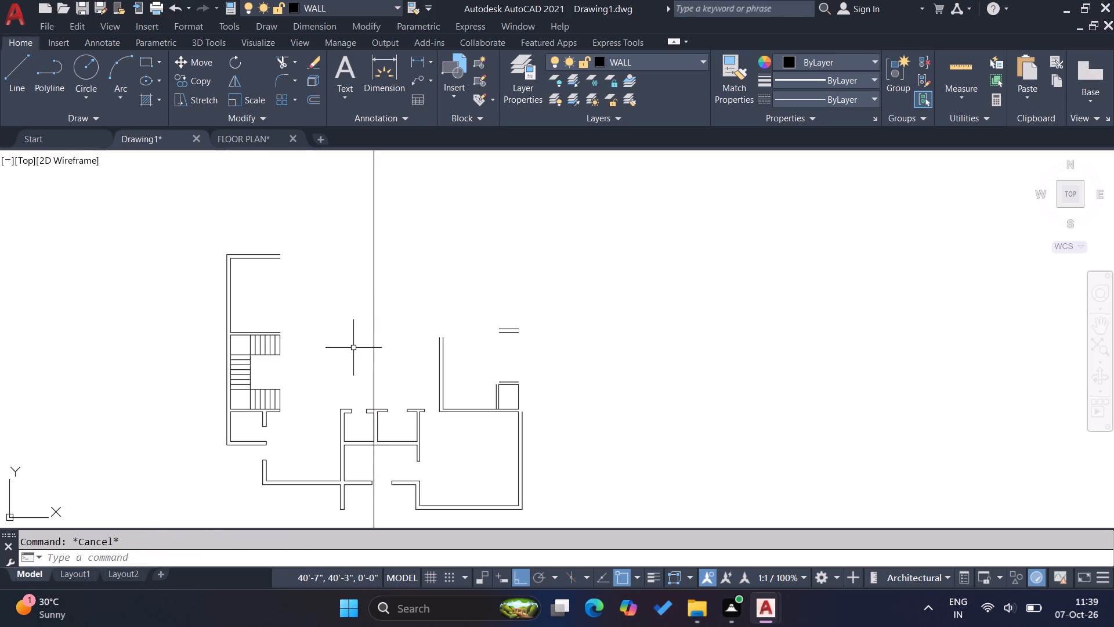
Offset the vertical construction line 7' to the left.
{"action": "key", "text": "o"}
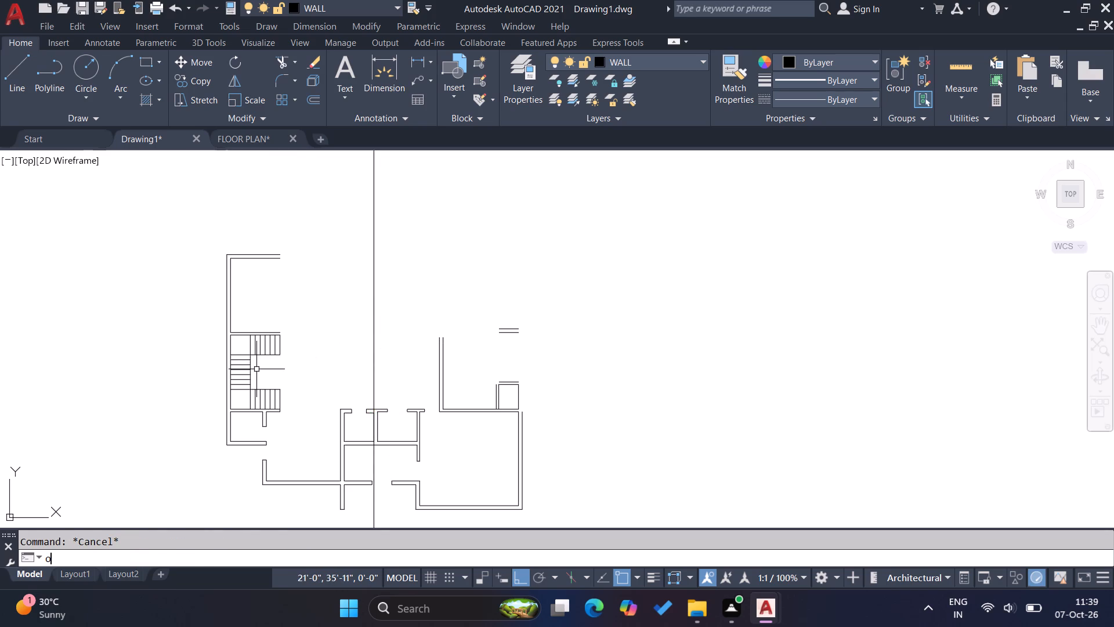
{"action": "key", "text": "Return"}
{"action": "type", "text": "7'"}
{"action": "key", "text": "Return"}
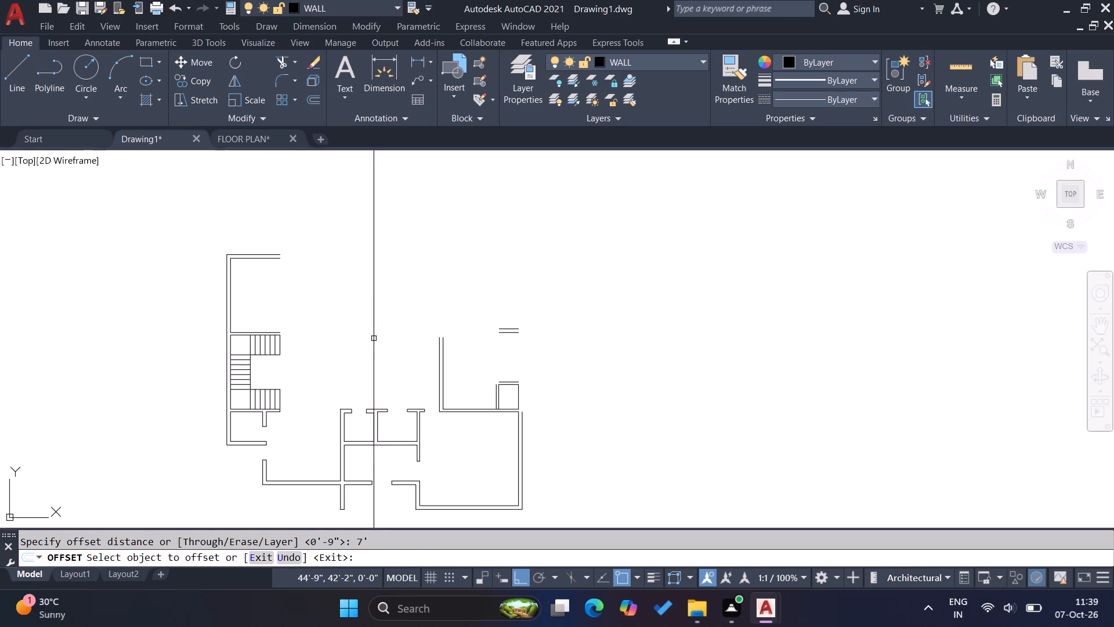
{"action": "left_click", "coordinate": [374, 338]}
{"action": "left_click", "coordinate": [271, 338]}
{"action": "key", "text": "Escape"}
{"action": "key", "text": "Escape"}
Offset the left vertical construction line 6" further left to form a wall thickness.
{"action": "scroll", "coordinate": [316, 312], "scroll_direction": "up", "scroll_amount": 2}
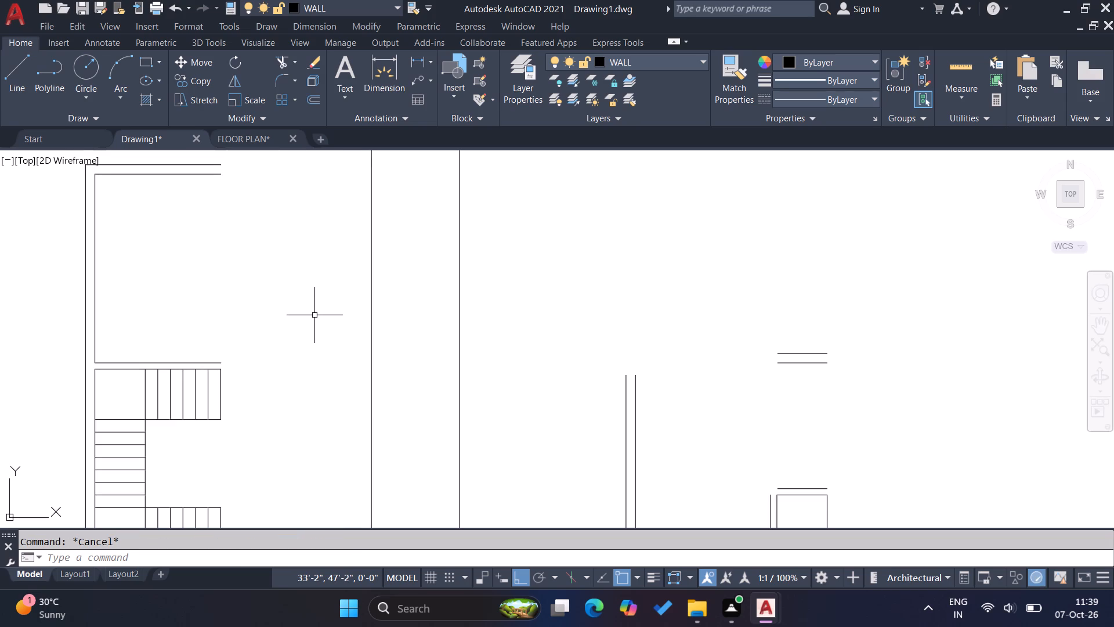
{"action": "key", "text": "o"}
{"action": "key", "text": "Return"}
{"action": "key", "text": "6"}
{"action": "key", "text": "Return"}
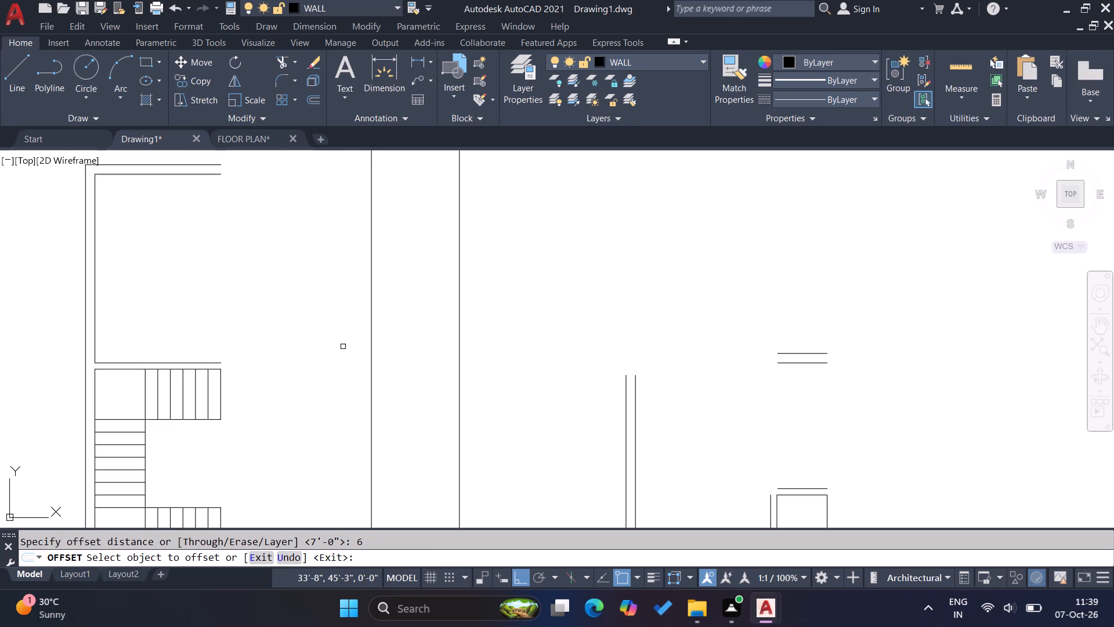
{"action": "left_click", "coordinate": [371, 356]}
{"action": "left_click", "coordinate": [320, 349]}
{"action": "key", "text": "Escape"}
{"action": "key", "text": "Escape"}
{"action": "key", "text": "Escape"}
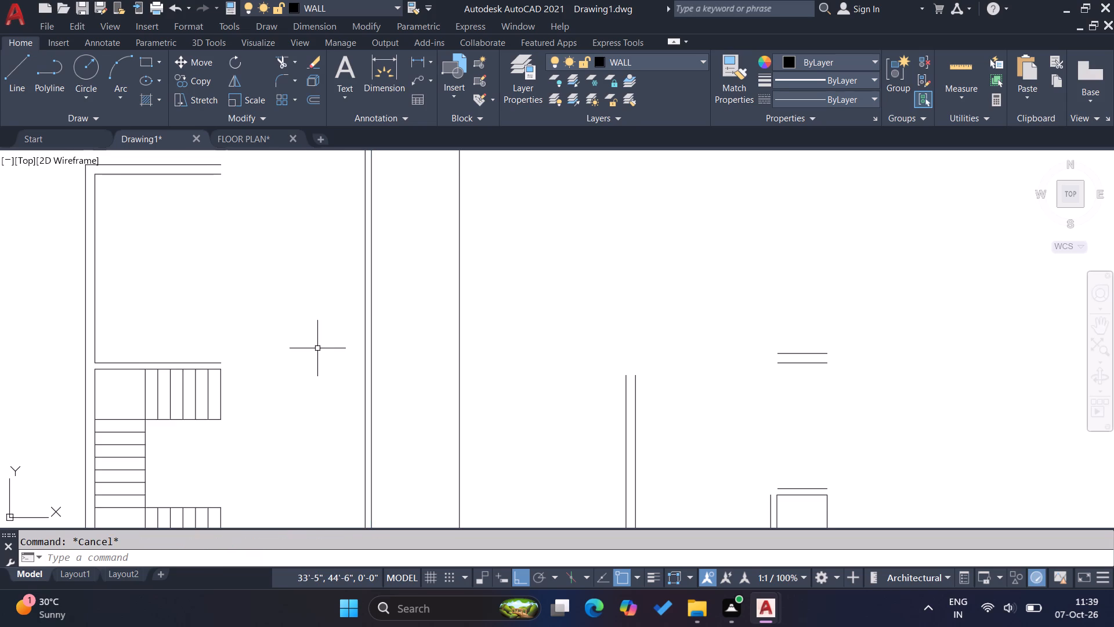
{"action": "key", "text": "Escape"}
Measure the clear width from the upper room's inner left wall line to the vertical wall line pair.
{"action": "key", "text": "Escape"}
{"action": "left_click", "coordinate": [414, 64]}
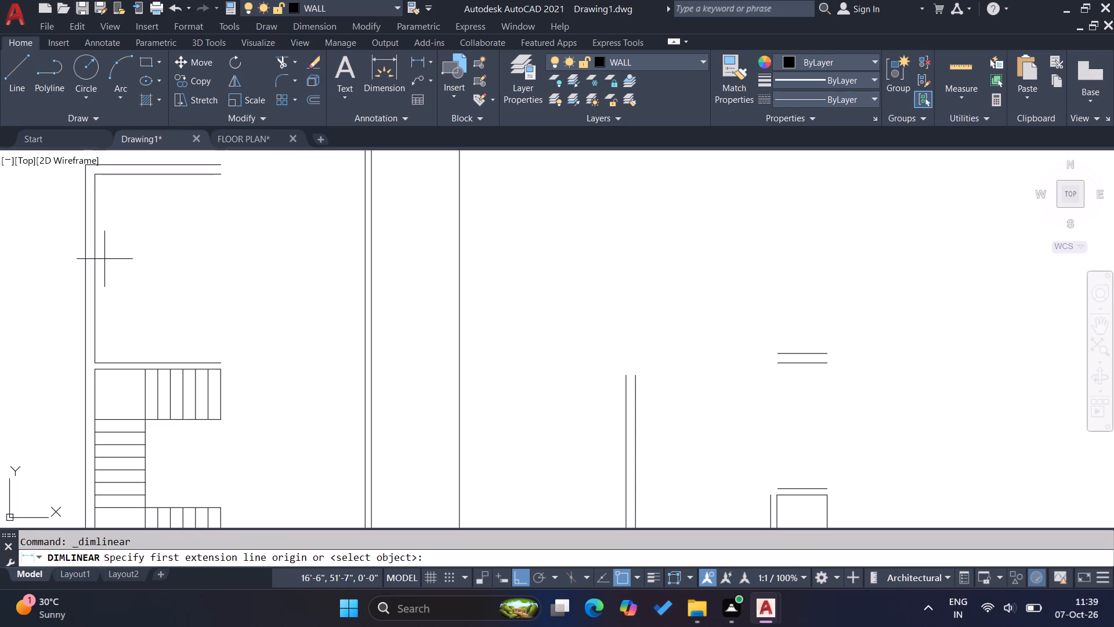
{"action": "left_click", "coordinate": [95, 256]}
{"action": "left_click", "coordinate": [365, 253]}
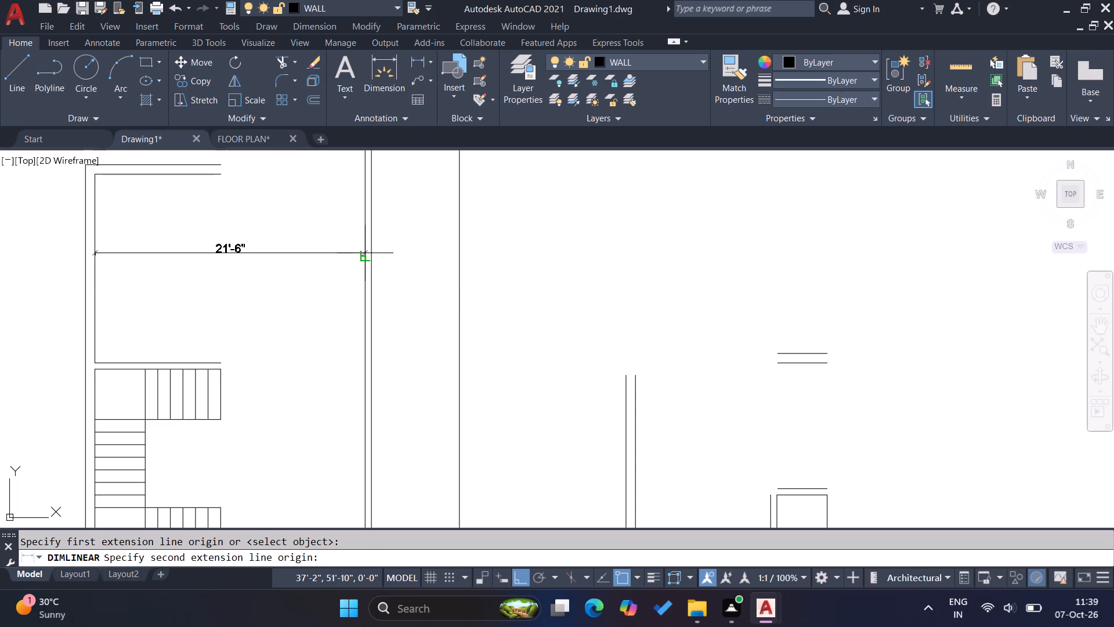
{"action": "key", "text": "Escape"}
{"action": "key", "text": "Escape"}
{"action": "key", "text": "Escape"}
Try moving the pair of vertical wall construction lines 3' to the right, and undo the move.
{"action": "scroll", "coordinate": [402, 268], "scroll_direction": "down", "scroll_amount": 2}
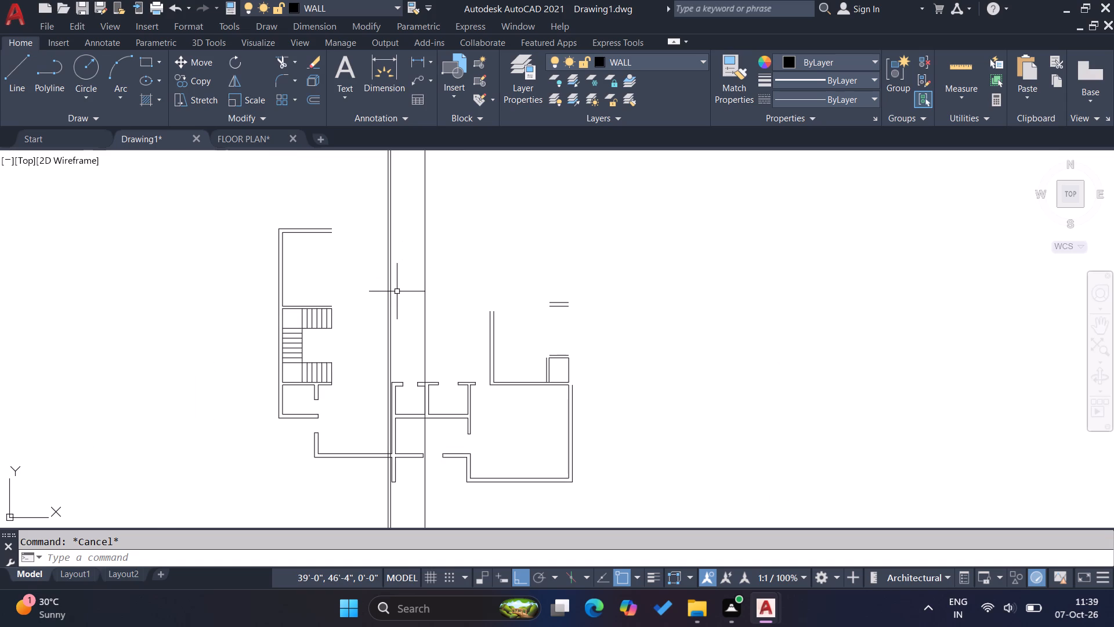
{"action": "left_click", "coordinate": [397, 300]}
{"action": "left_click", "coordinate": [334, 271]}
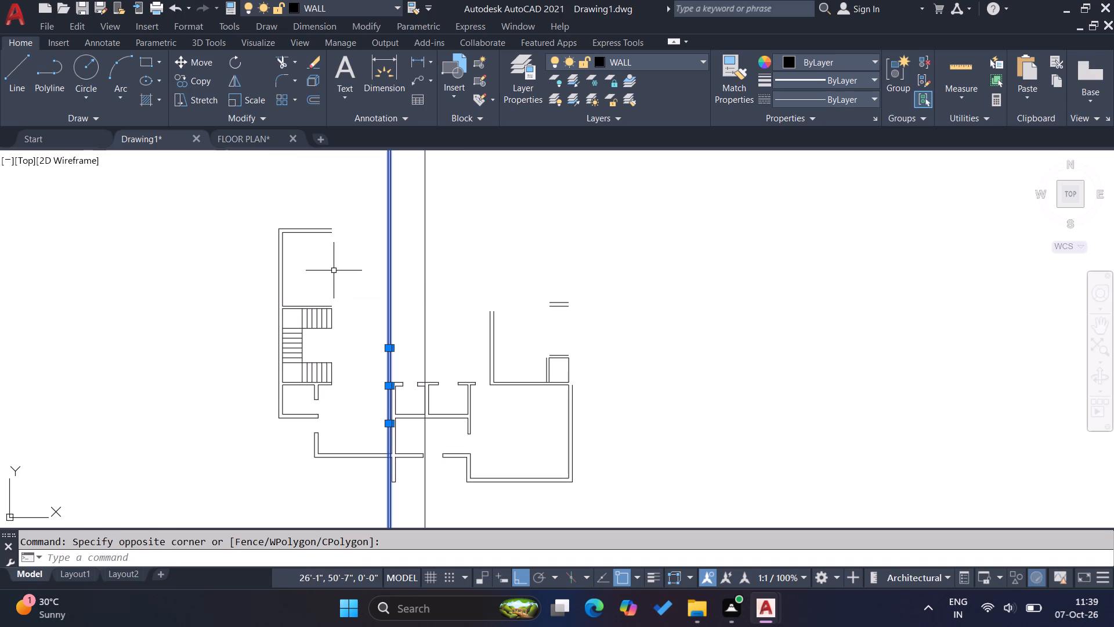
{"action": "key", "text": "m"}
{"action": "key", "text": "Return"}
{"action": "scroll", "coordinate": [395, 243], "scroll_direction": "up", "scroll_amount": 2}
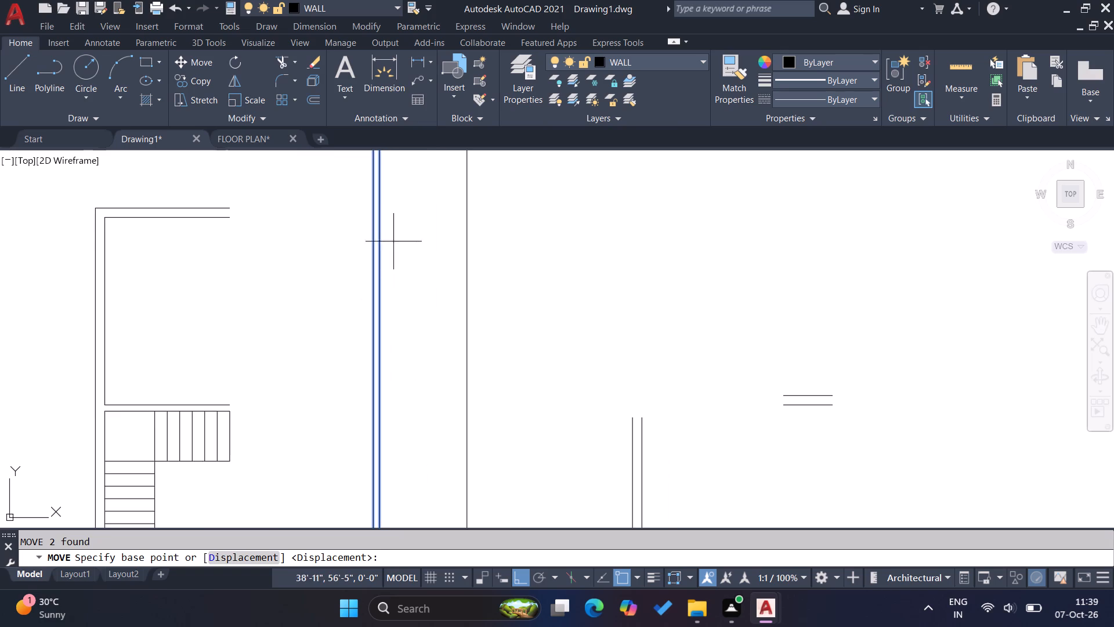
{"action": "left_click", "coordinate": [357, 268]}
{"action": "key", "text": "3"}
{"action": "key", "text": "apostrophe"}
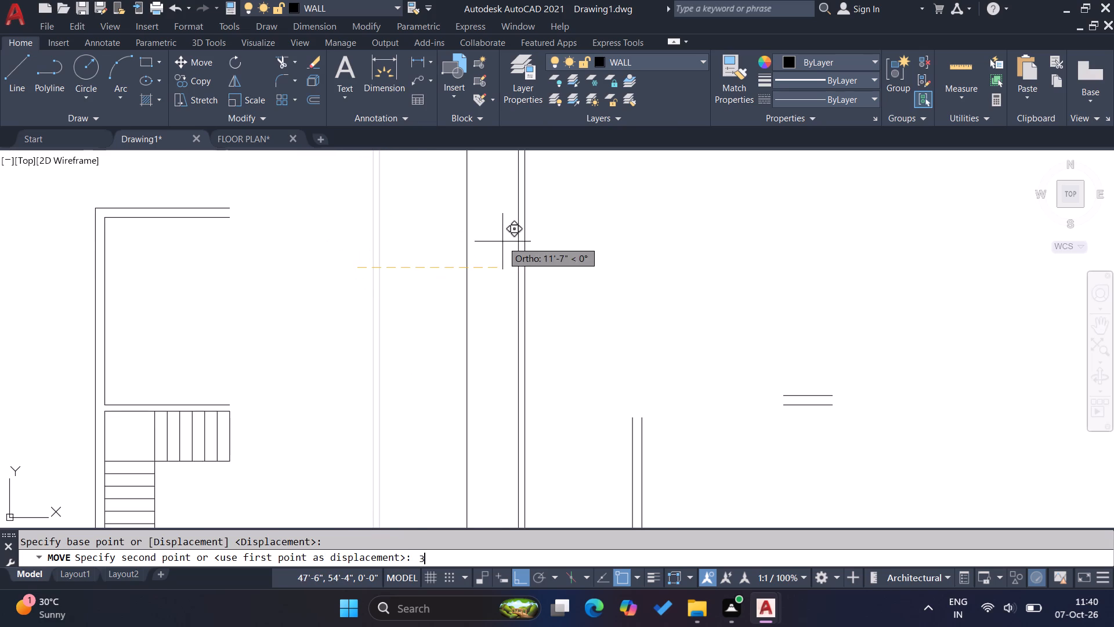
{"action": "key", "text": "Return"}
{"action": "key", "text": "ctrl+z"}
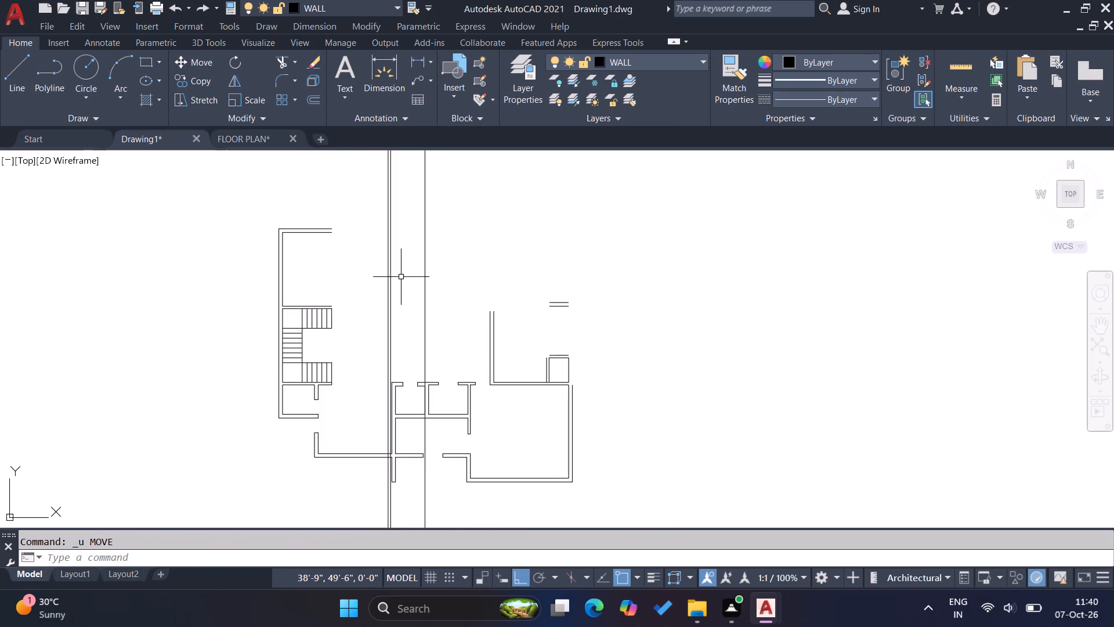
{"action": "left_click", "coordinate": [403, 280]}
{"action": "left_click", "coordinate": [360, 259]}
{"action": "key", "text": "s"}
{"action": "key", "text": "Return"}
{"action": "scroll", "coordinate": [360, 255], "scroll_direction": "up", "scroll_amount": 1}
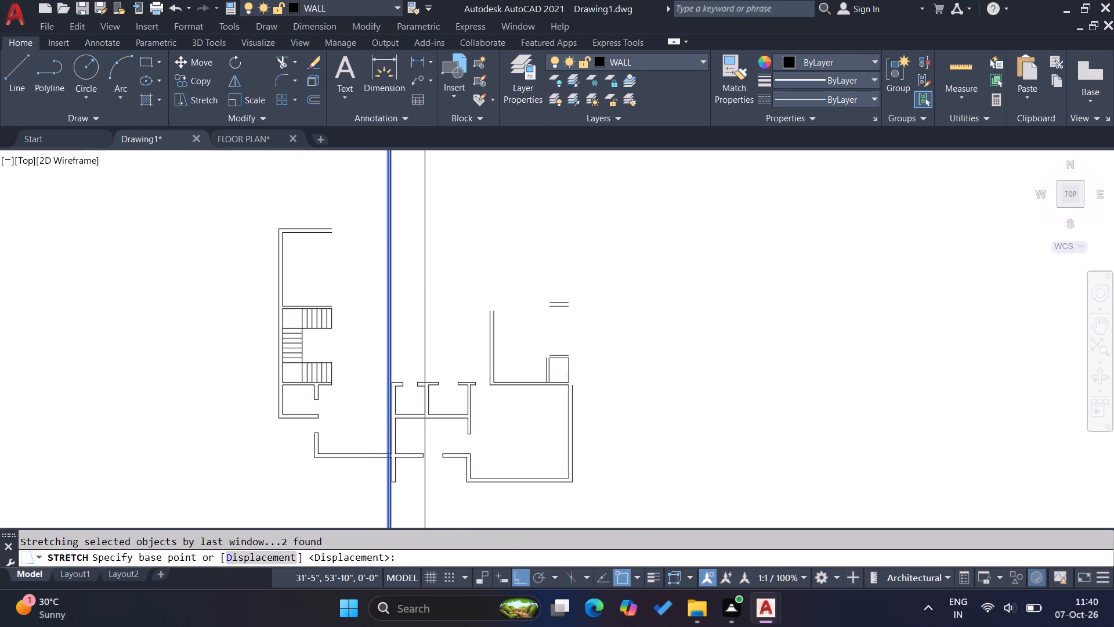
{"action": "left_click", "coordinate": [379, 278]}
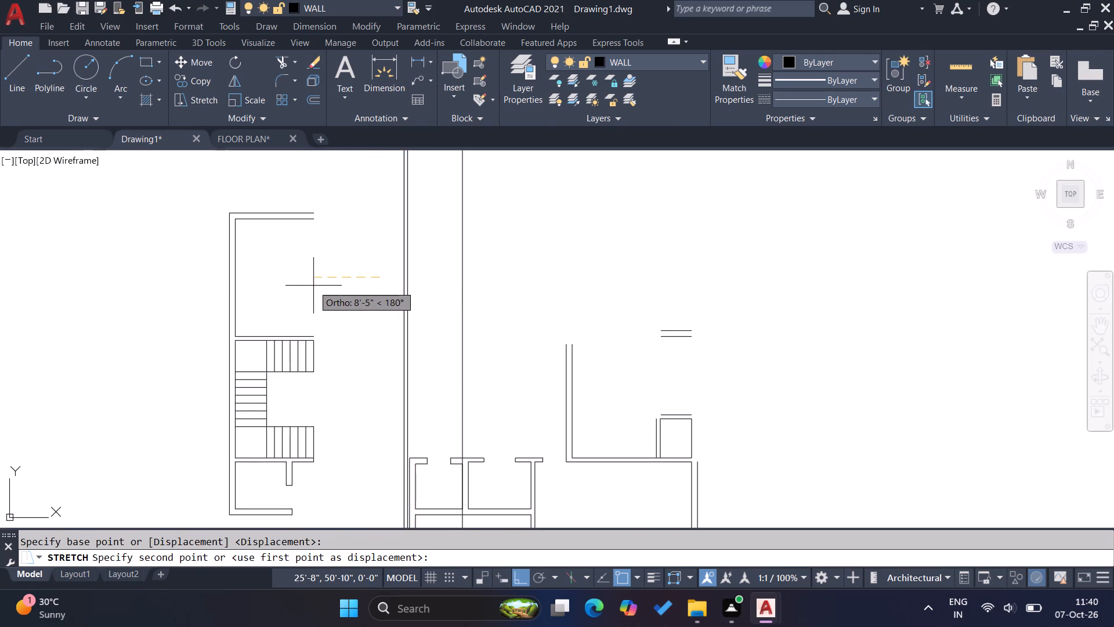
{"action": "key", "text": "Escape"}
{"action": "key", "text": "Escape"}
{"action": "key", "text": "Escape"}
Move the pair of vertical wall construction lines 3' to the left, towards the staircase side.
{"action": "left_click", "coordinate": [441, 320]}
{"action": "left_click", "coordinate": [367, 288]}
{"action": "key", "text": "m"}
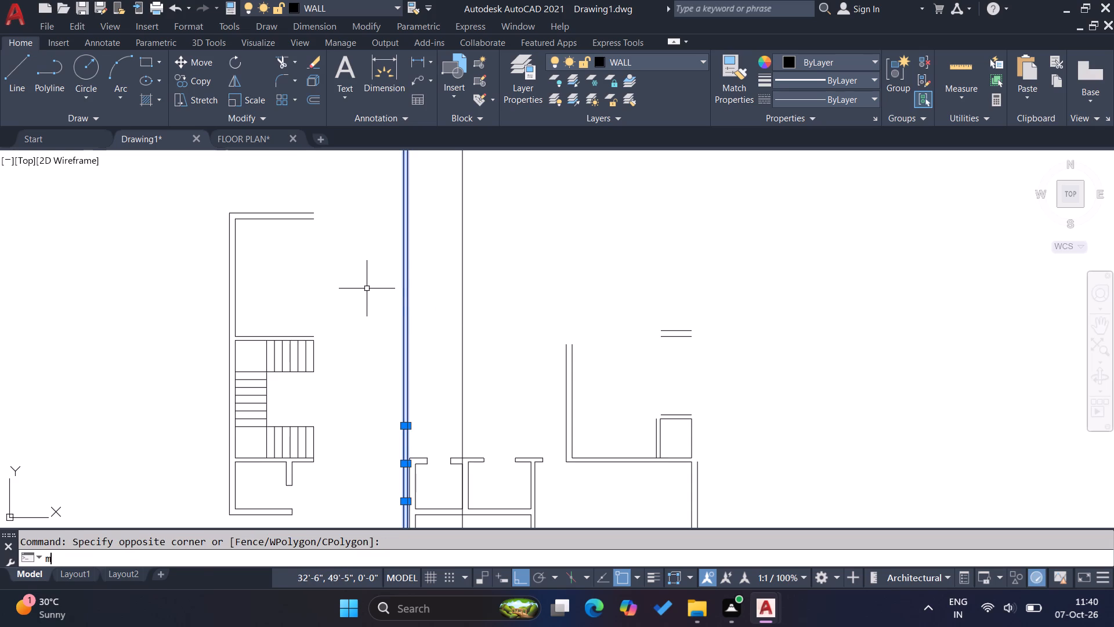
{"action": "key", "text": "Return"}
{"action": "left_click", "coordinate": [383, 305]}
{"action": "type", "text": "3'"}
{"action": "key", "text": "Return"}
{"action": "key", "text": "Escape"}
{"action": "key", "text": "Escape"}
{"action": "key", "text": "Escape"}
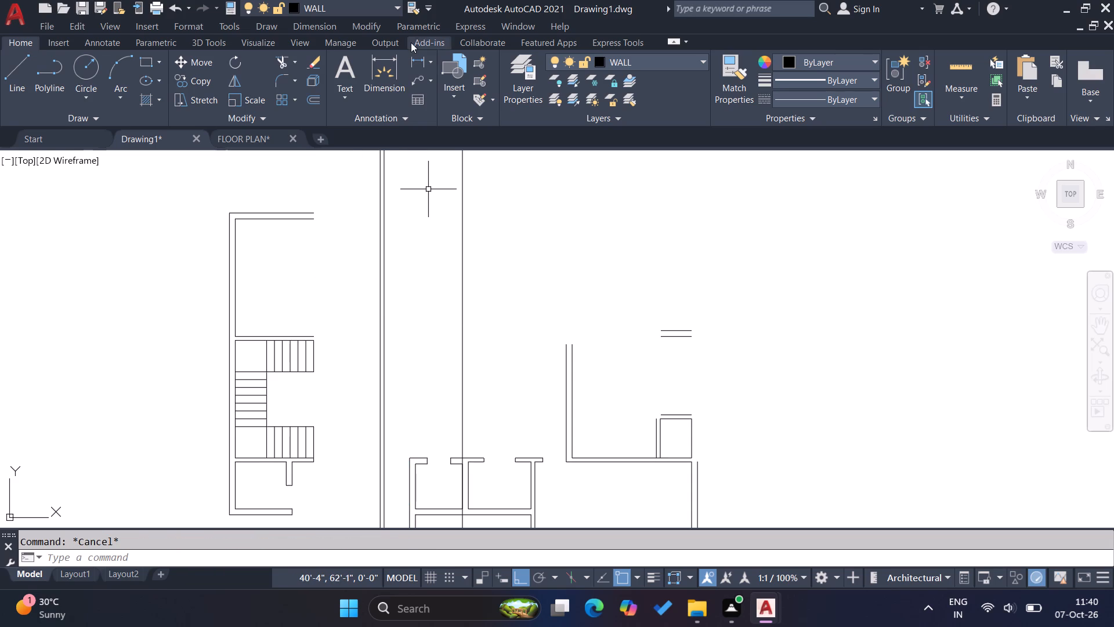
Measure the upper room's clear width from its inner left wall line to the vertical wall pair.
{"action": "left_click", "coordinate": [415, 64]}
{"action": "left_click", "coordinate": [236, 269]}
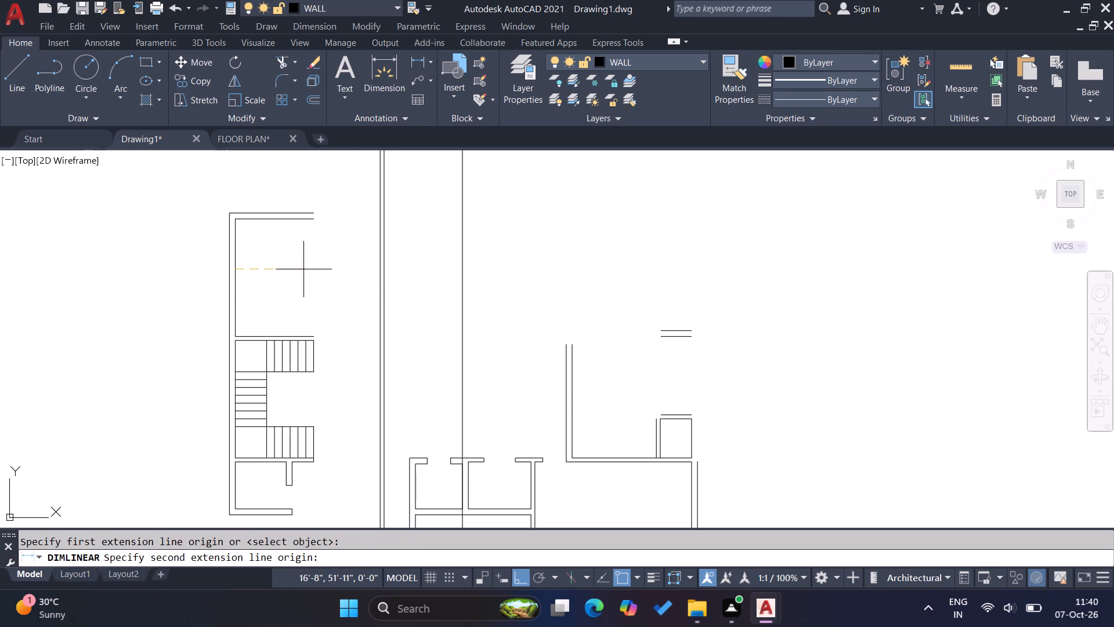
{"action": "left_click", "coordinate": [384, 272]}
{"action": "scroll", "coordinate": [357, 272], "scroll_direction": "up", "scroll_amount": 2}
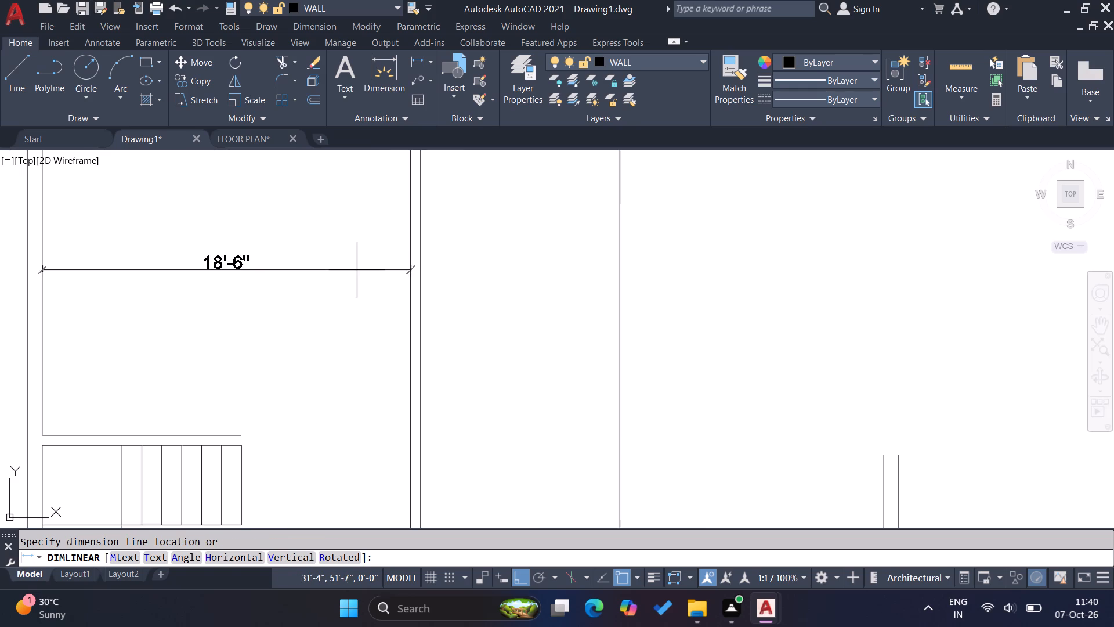
{"action": "key", "text": "Escape"}
{"action": "key", "text": "Escape"}
{"action": "key", "text": "Escape"}
Extend the upper room's two top wall lines and its lower inner wall line to the vertical wall pair.
{"action": "scroll", "coordinate": [348, 281], "scroll_direction": "down", "scroll_amount": 2}
{"action": "scroll", "coordinate": [348, 239], "scroll_direction": "up", "scroll_amount": 1}
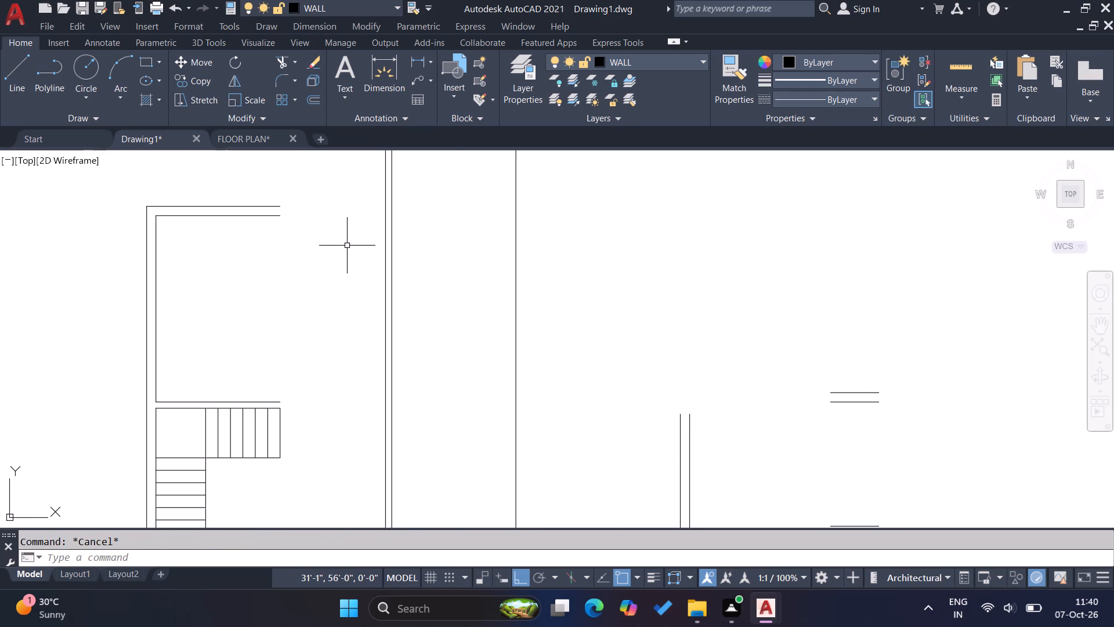
{"action": "type", "text": "ex"}
{"action": "key", "text": "Return"}
{"action": "left_click", "coordinate": [212, 203]}
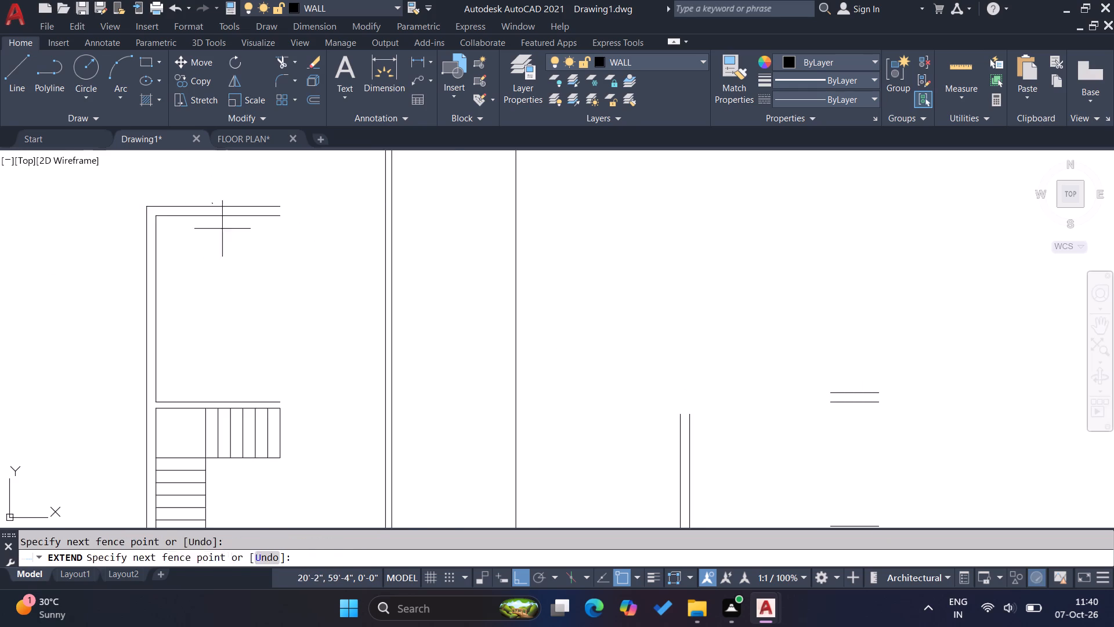
{"action": "left_click", "coordinate": [239, 273]}
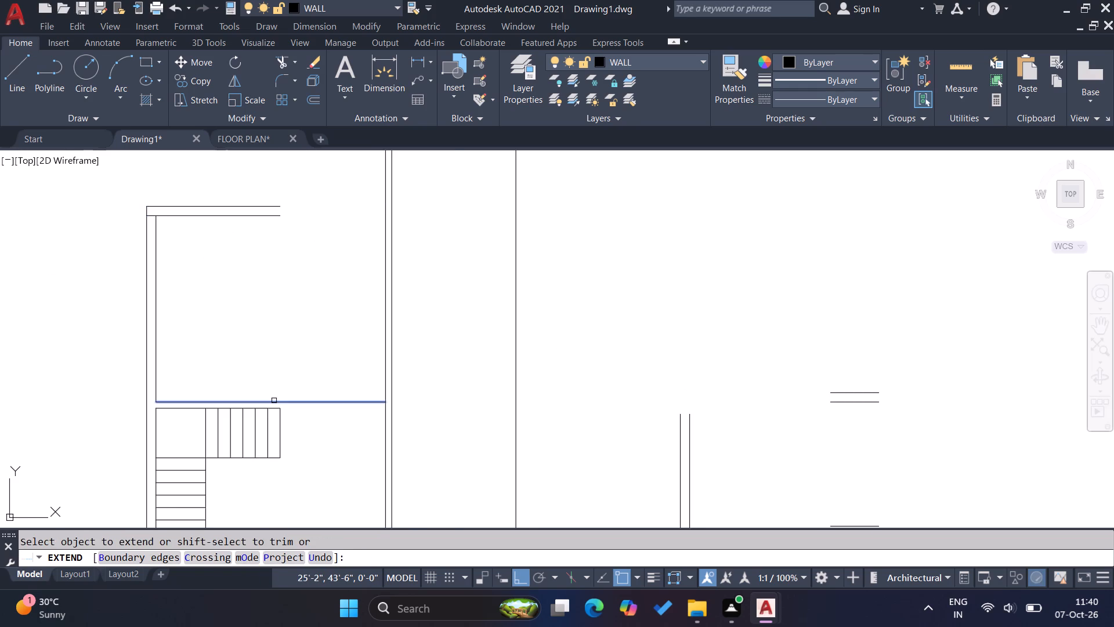
{"action": "left_click", "coordinate": [274, 402]}
{"action": "left_click", "coordinate": [296, 223]}
{"action": "left_click", "coordinate": [271, 173]}
{"action": "left_click", "coordinate": [267, 188]}
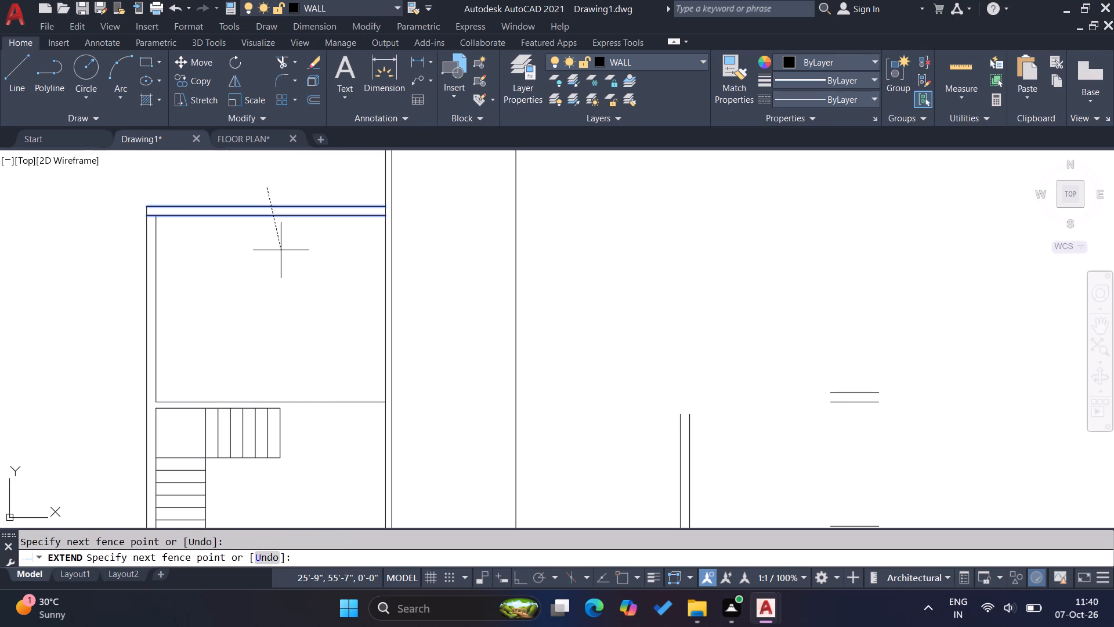
{"action": "left_click", "coordinate": [281, 250]}
{"action": "key", "text": "Escape"}
{"action": "key", "text": "Escape"}
{"action": "key", "text": "Escape"}
Extend both top wall lines across the vertical wall pair to the single vertical construction line on the right.
{"action": "type", "text": "ex"}
{"action": "key", "text": "Return"}
{"action": "left_click", "coordinate": [376, 200]}
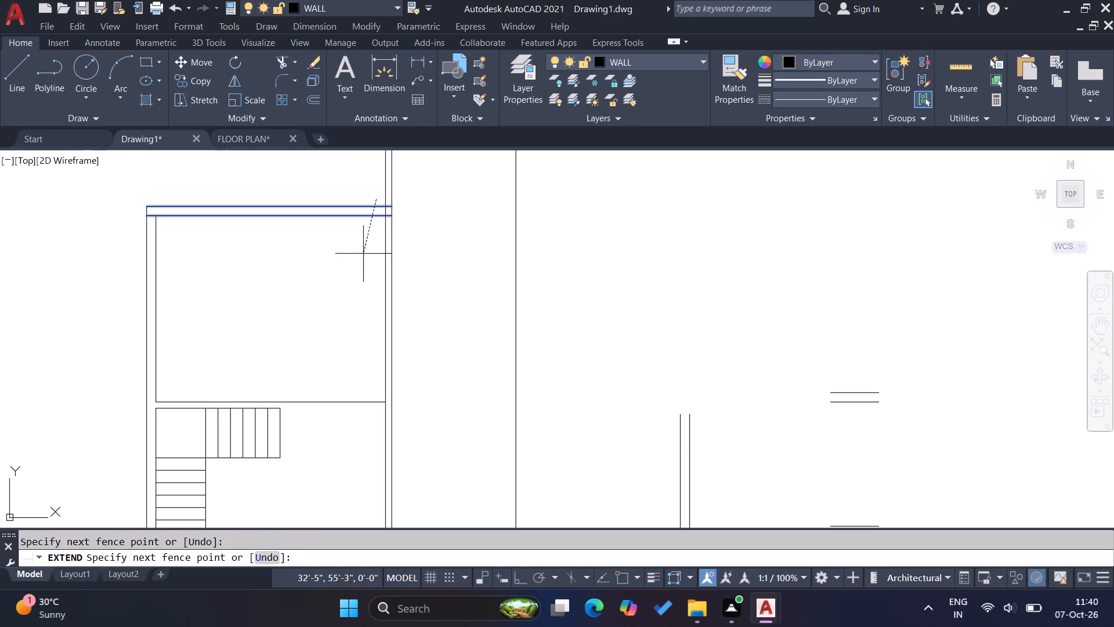
{"action": "left_click", "coordinate": [363, 253]}
{"action": "left_click", "coordinate": [380, 184]}
{"action": "left_click", "coordinate": [375, 250]}
{"action": "key", "text": "Escape"}
{"action": "scroll", "coordinate": [367, 237], "scroll_direction": "down", "scroll_amount": 2}
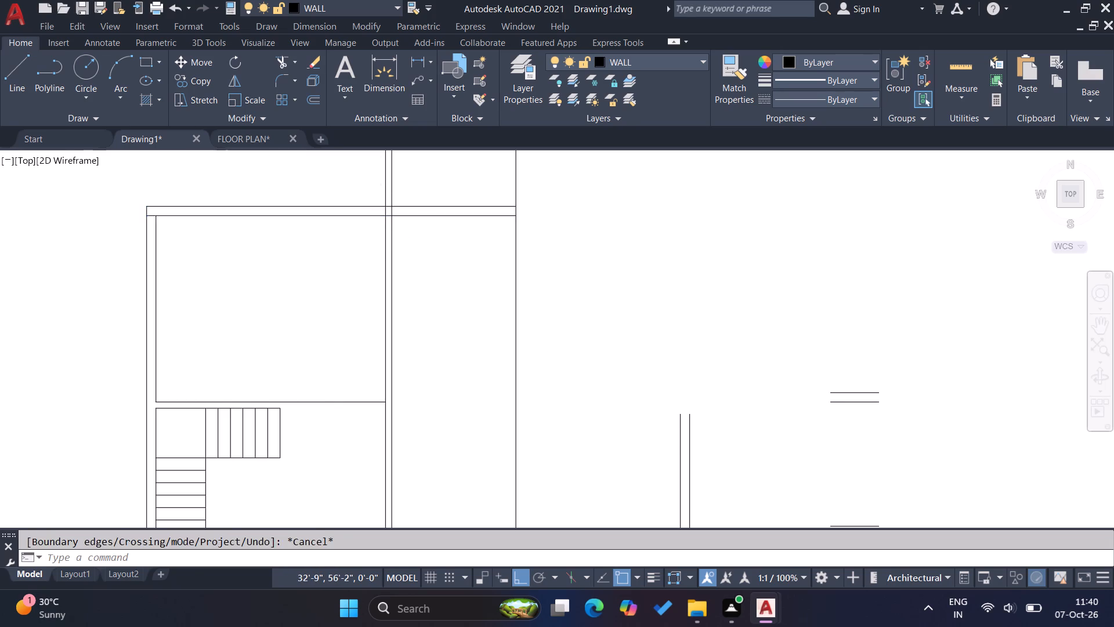
{"action": "key", "text": "Escape"}
Extend both lines of the wall above the staircase across the vertical wall pair to the right construction line.
{"action": "scroll", "coordinate": [373, 331], "scroll_direction": "up", "scroll_amount": 1}
{"action": "scroll", "coordinate": [302, 286], "scroll_direction": "up", "scroll_amount": 1}
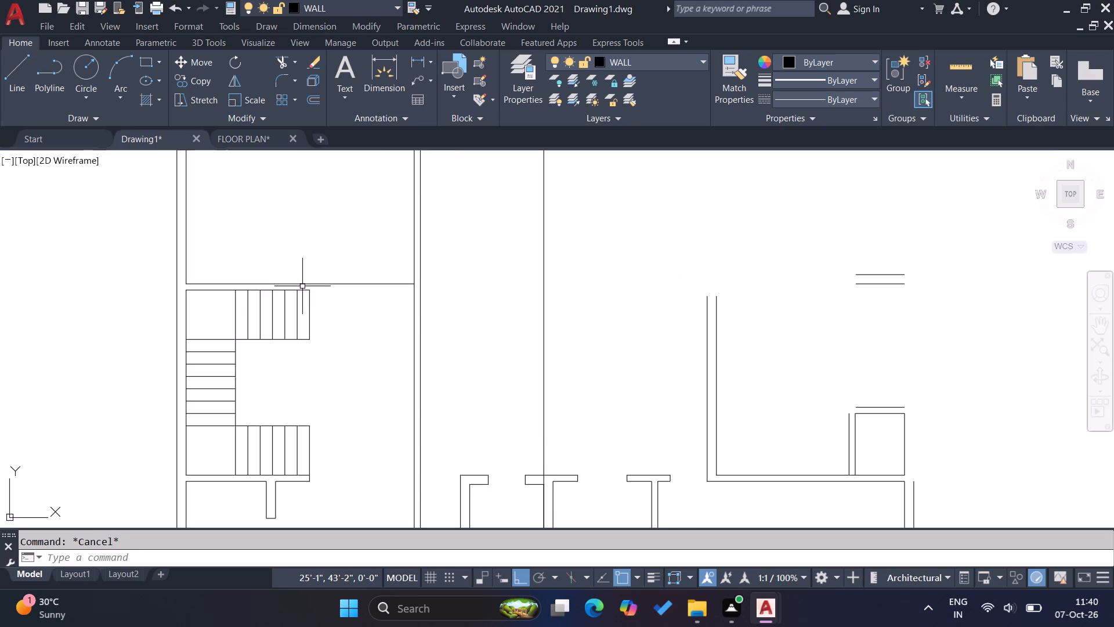
{"action": "type", "text": "ex"}
{"action": "key", "text": "Return"}
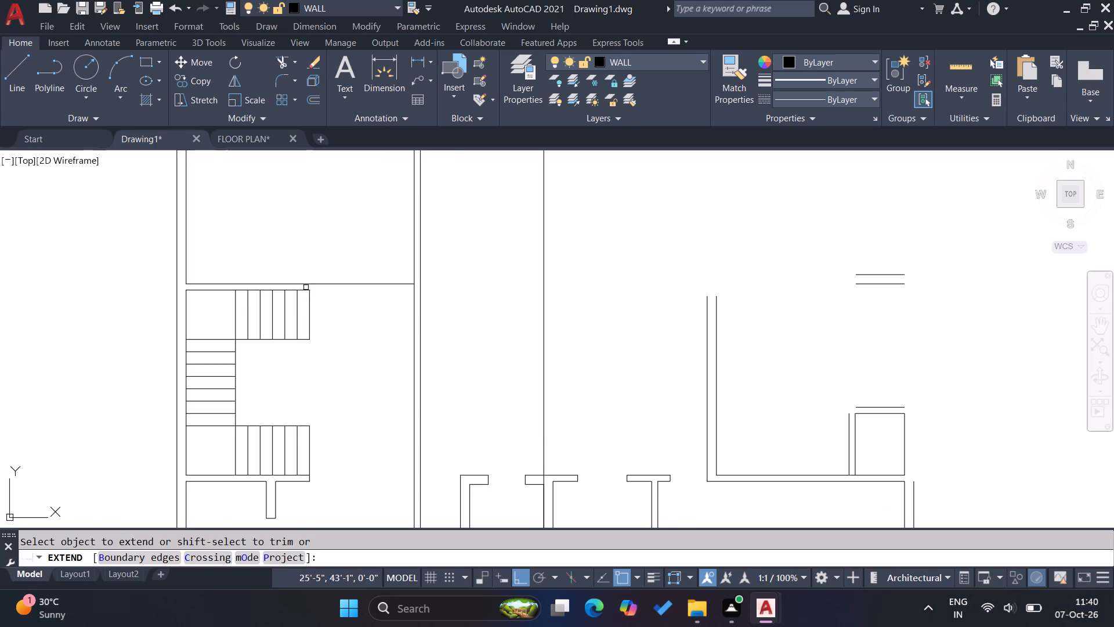
{"action": "left_click", "coordinate": [305, 290]}
{"action": "left_click", "coordinate": [376, 303]}
{"action": "left_click", "coordinate": [381, 262]}
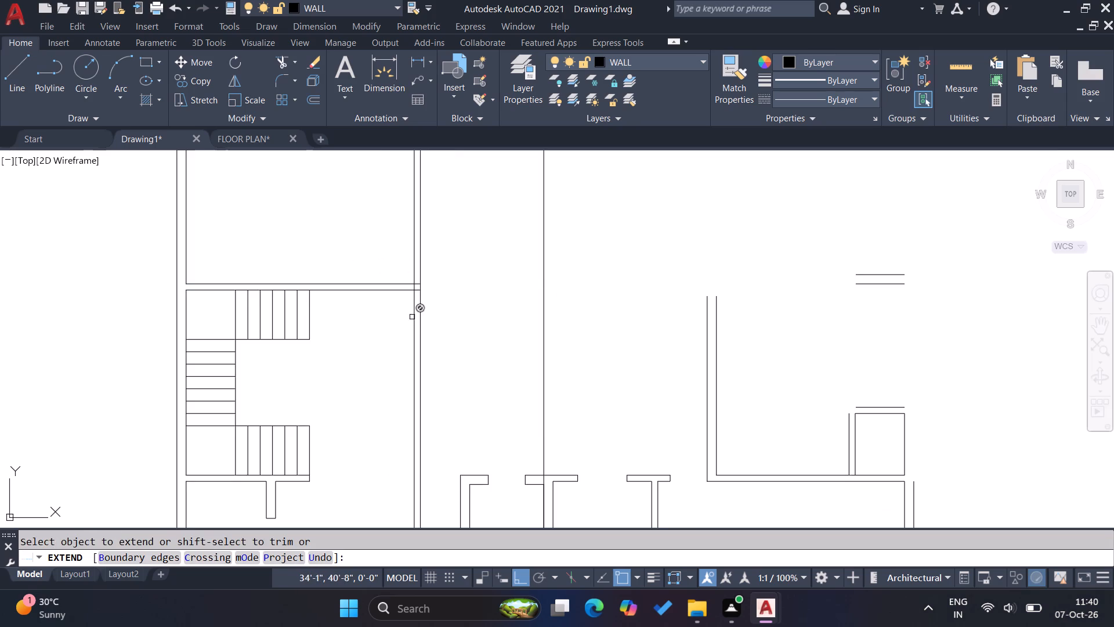
{"action": "left_click", "coordinate": [385, 301]}
{"action": "left_click", "coordinate": [390, 260]}
{"action": "left_click", "coordinate": [514, 312]}
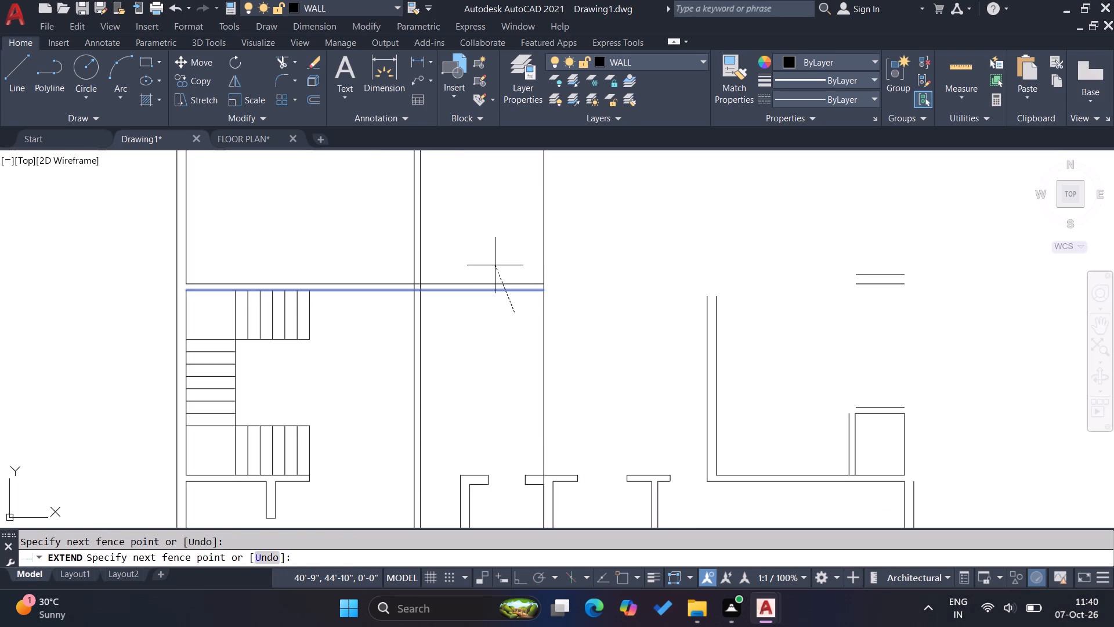
{"action": "key", "text": "Escape"}
{"action": "key", "text": "Escape"}
{"action": "key", "text": "Escape"}
{"action": "key", "text": "Escape"}
{"action": "key", "text": "Escape"}
Trim off the vertical wall pair below the horizontal wall above the staircase.
{"action": "scroll", "coordinate": [450, 339], "scroll_direction": "down", "scroll_amount": 2}
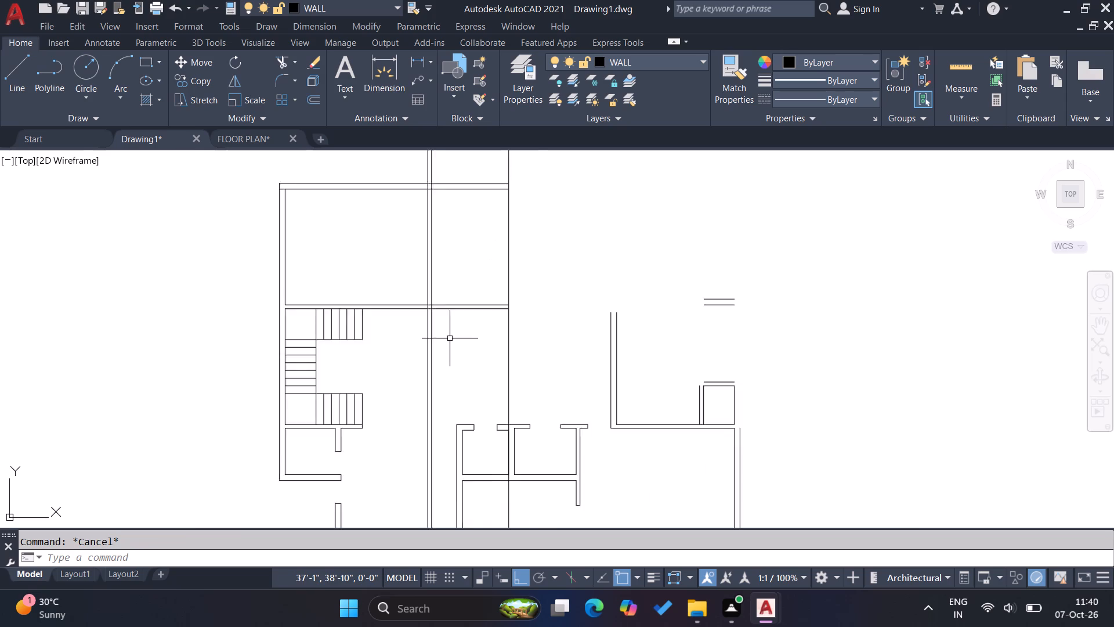
{"action": "scroll", "coordinate": [526, 310], "scroll_direction": "up", "scroll_amount": 1}
{"action": "type", "text": "tr"}
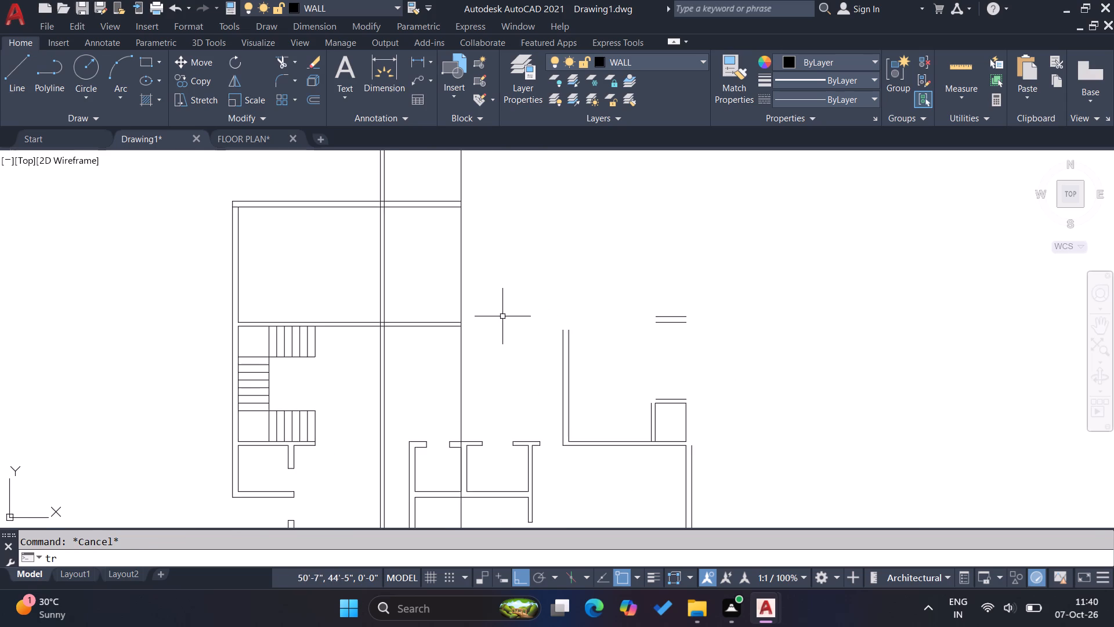
{"action": "key", "text": "Return"}
{"action": "left_click", "coordinate": [359, 356]}
{"action": "left_click", "coordinate": [417, 358]}
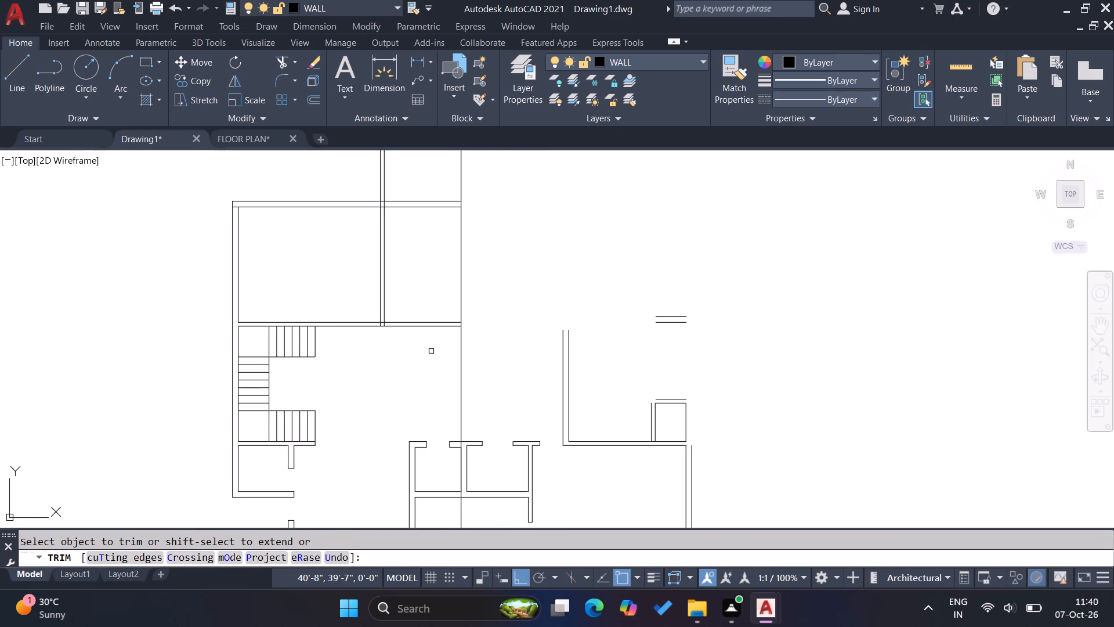
{"action": "key", "text": "Escape"}
{"action": "left_click", "coordinate": [470, 355]}
{"action": "left_click", "coordinate": [415, 347]}
{"action": "key", "text": "Escape"}
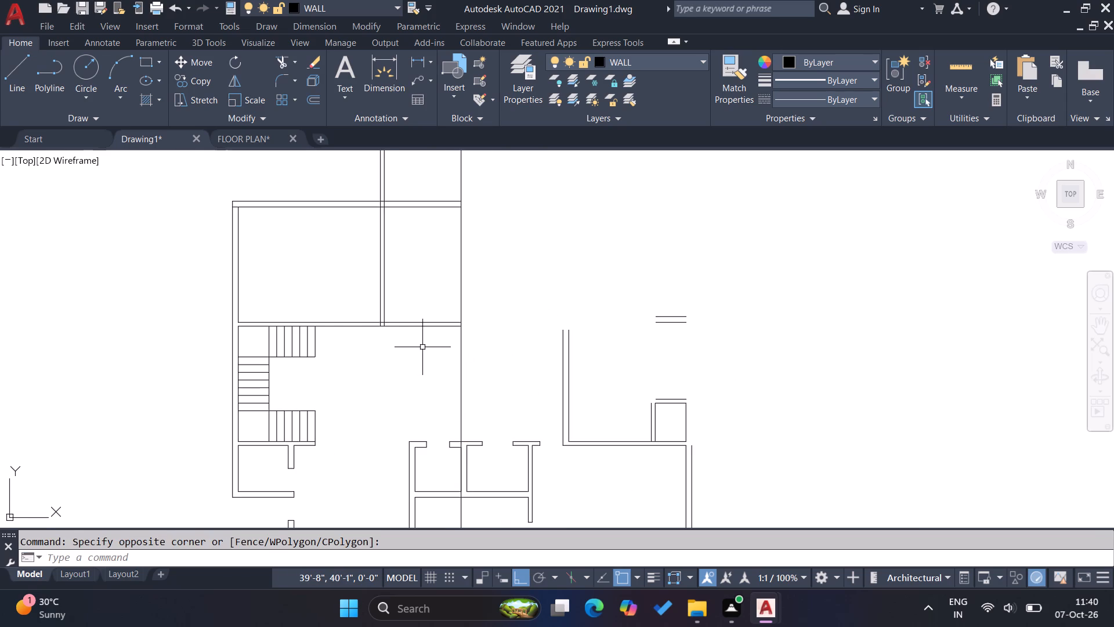
Trim the right construction line below the upper rooms' bottom wall and erase its leftover piece through the central rooms.
{"action": "type", "text": "tr"}
{"action": "key", "text": "Return"}
{"action": "left_click_drag", "start_coordinate": [440, 351], "coordinate": [447, 351]}
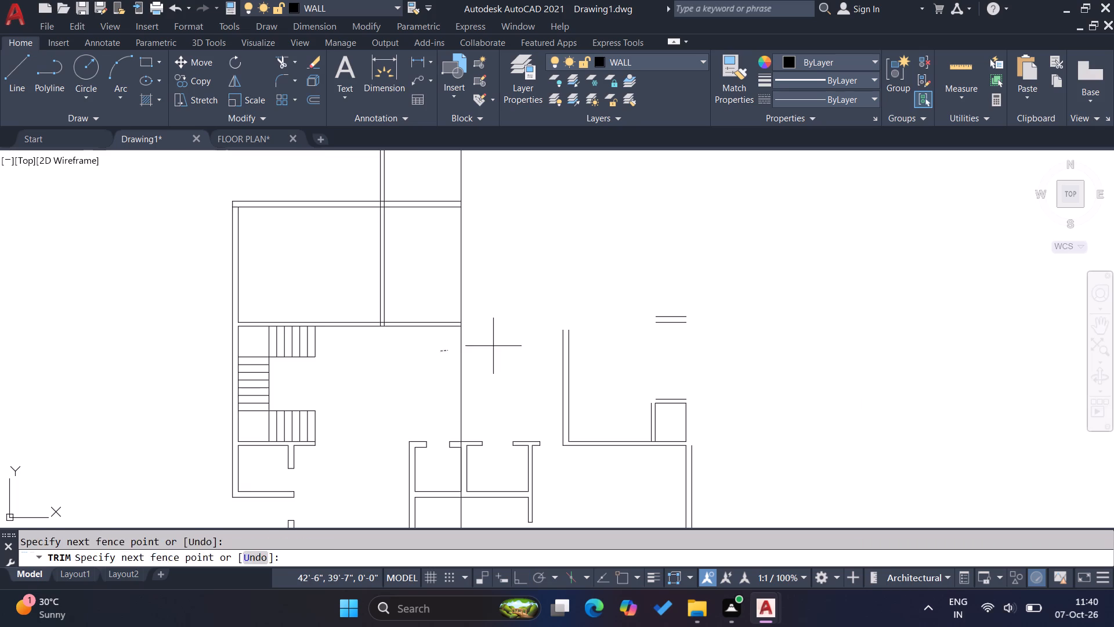
{"action": "left_click", "coordinate": [495, 346]}
{"action": "scroll", "coordinate": [470, 322], "scroll_direction": "down", "scroll_amount": 1}
{"action": "key", "text": "Escape"}
{"action": "scroll", "coordinate": [471, 457], "scroll_direction": "up", "scroll_amount": 1}
{"action": "left_click", "coordinate": [473, 460]}
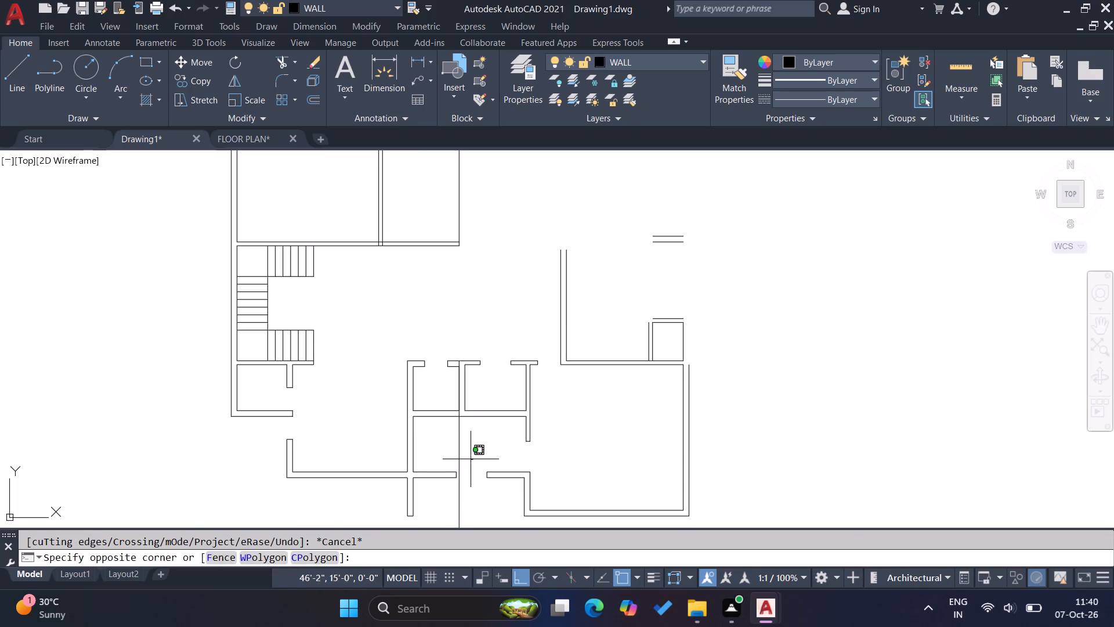
{"action": "left_click", "coordinate": [436, 451]}
{"action": "key", "text": "Delete"}
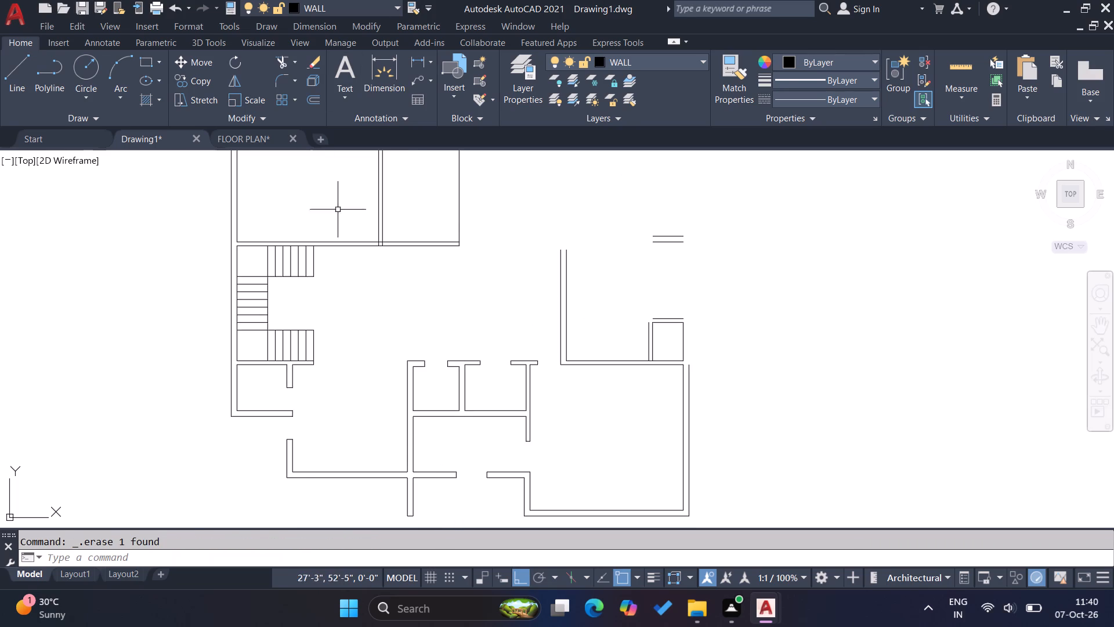
Trim off the three vertical lines projecting above the upper rooms' top wall.
{"action": "scroll", "coordinate": [450, 316], "scroll_direction": "down", "scroll_amount": 1}
{"action": "key", "text": "Escape"}
{"action": "key", "text": "Escape"}
{"action": "scroll", "coordinate": [387, 264], "scroll_direction": "down", "scroll_amount": 2}
{"action": "scroll", "coordinate": [424, 197], "scroll_direction": "up", "scroll_amount": 2}
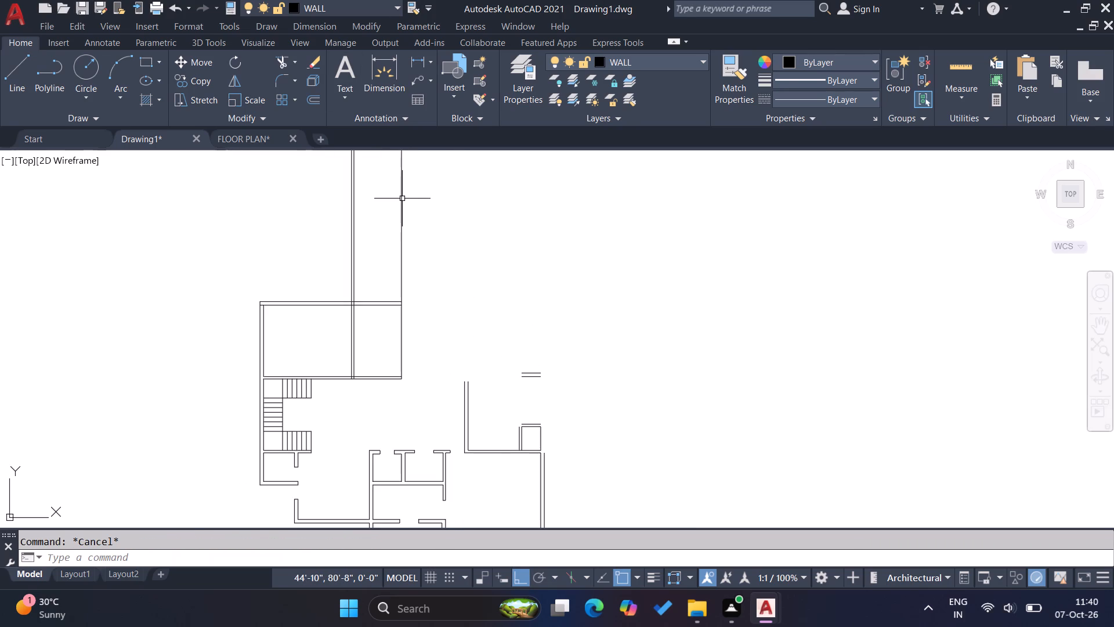
{"action": "type", "text": "tr"}
{"action": "key", "text": "Return"}
{"action": "left_click", "coordinate": [425, 230]}
{"action": "left_click", "coordinate": [220, 211]}
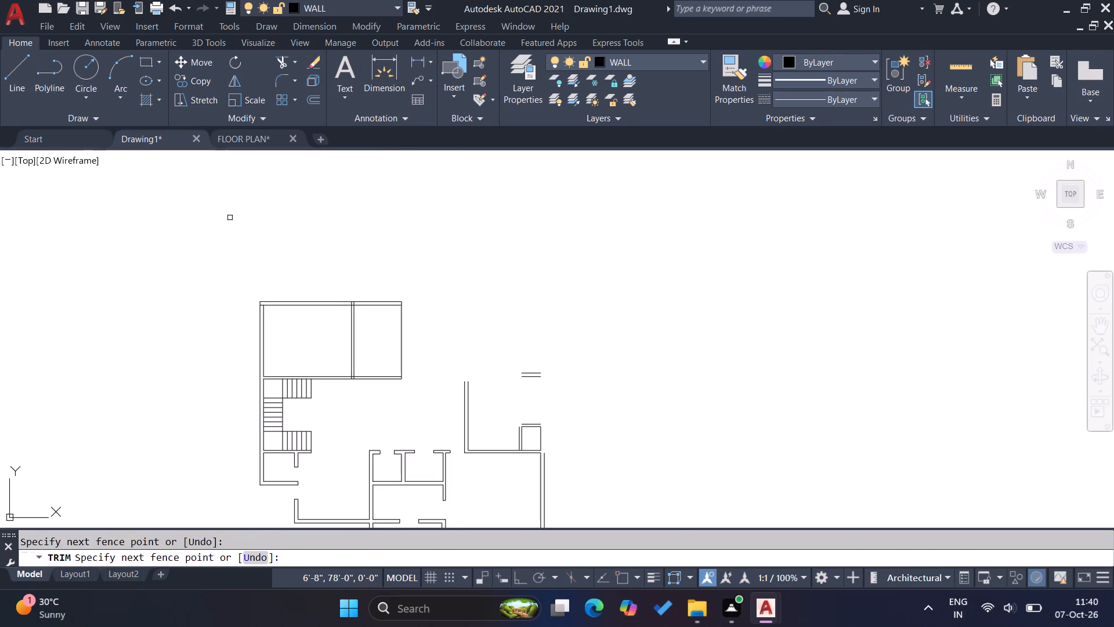
{"action": "key", "text": "Escape"}
{"action": "key", "text": "Escape"}
{"action": "key", "text": "Escape"}
Trim the stub of the top wall's inner line at the upper rooms' outer left corner, undoing the wrong first trim.
{"action": "scroll", "coordinate": [417, 337], "scroll_direction": "up", "scroll_amount": 3}
{"action": "scroll", "coordinate": [421, 325], "scroll_direction": "down", "scroll_amount": 2}
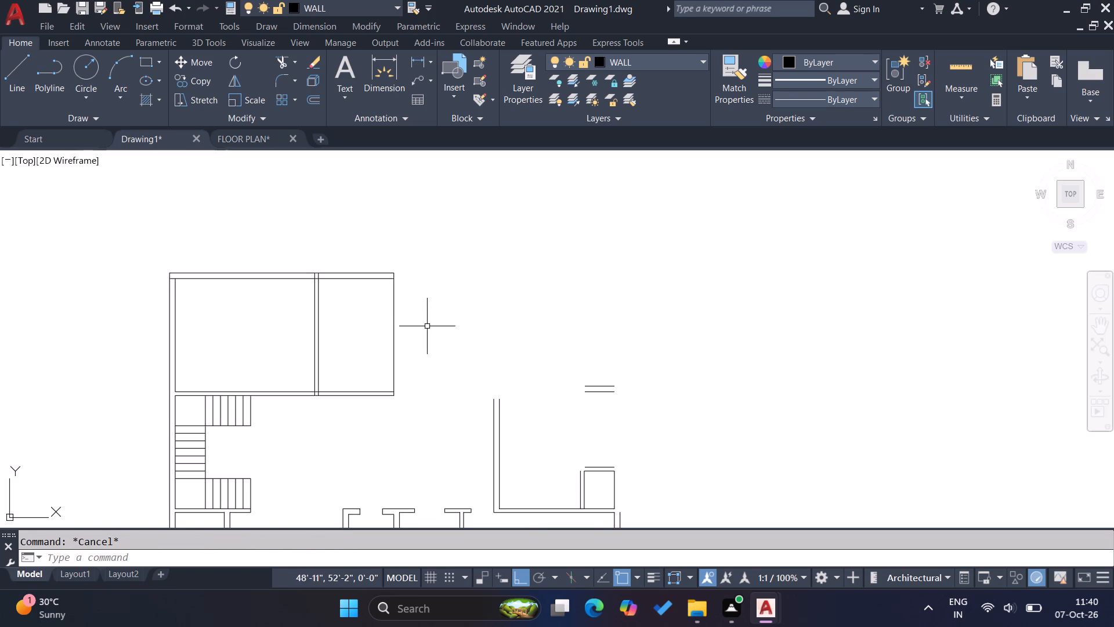
{"action": "key", "text": "Escape"}
{"action": "key", "text": "Escape"}
{"action": "type", "text": "tr"}
{"action": "key", "text": "Return"}
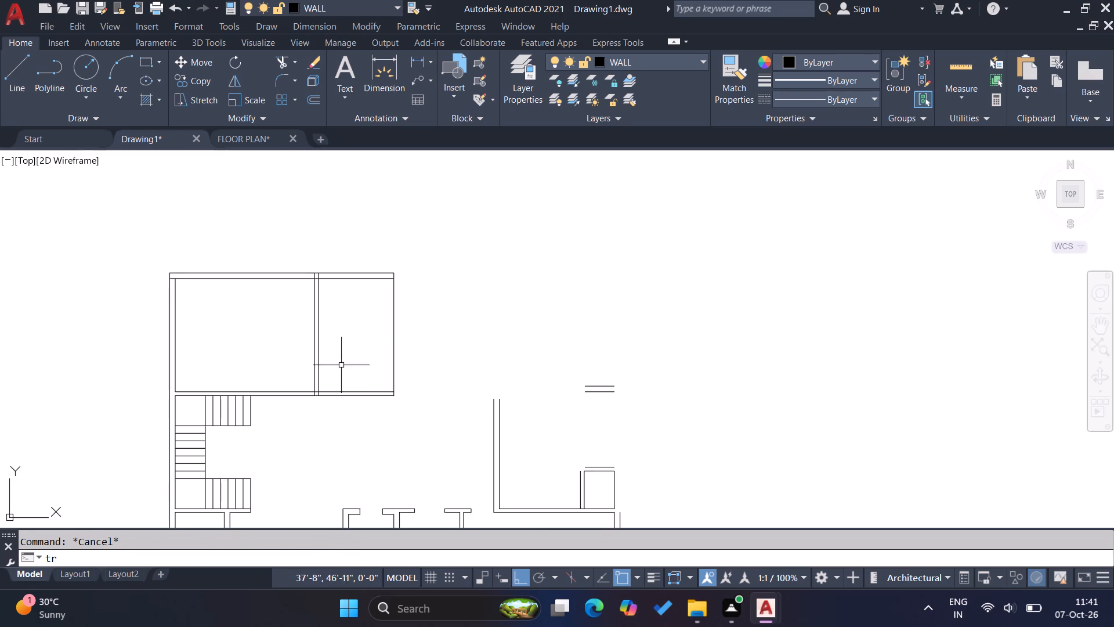
{"action": "scroll", "coordinate": [170, 285], "scroll_direction": "up", "scroll_amount": 2}
{"action": "left_click", "coordinate": [178, 267]}
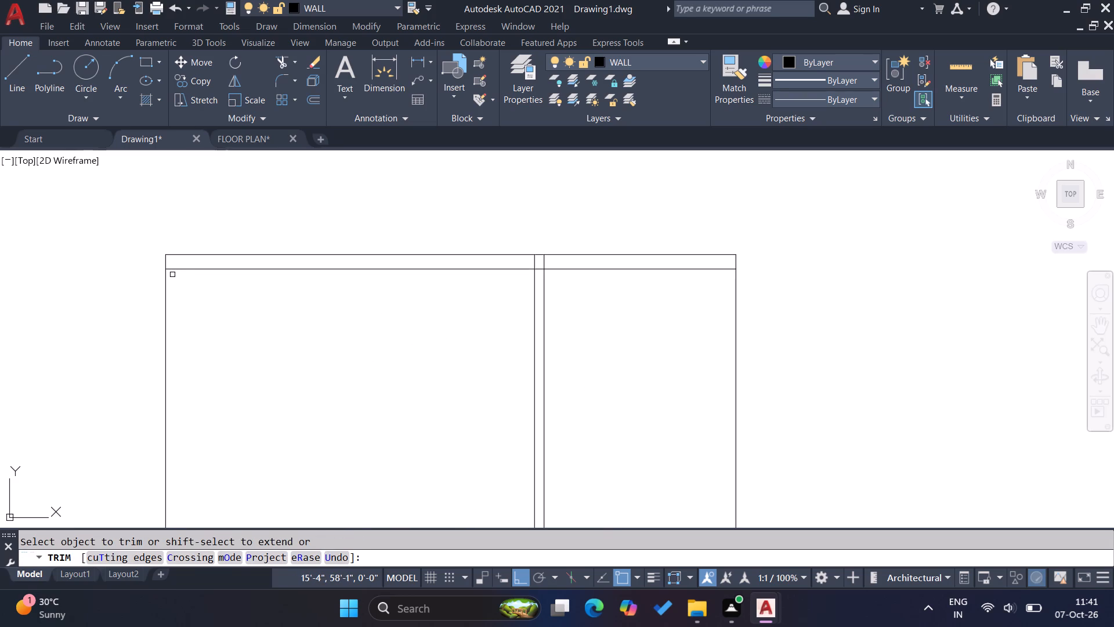
{"action": "key", "text": "ctrl+z"}
{"action": "scroll", "coordinate": [171, 280], "scroll_direction": "up", "scroll_amount": 5}
{"action": "left_click", "coordinate": [180, 260]}
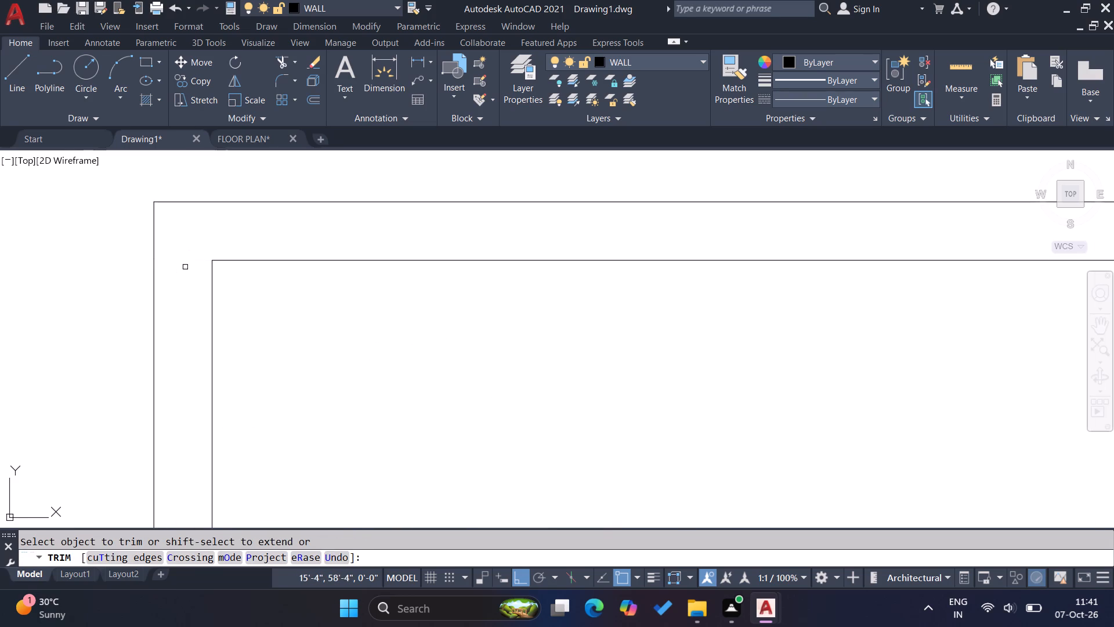
{"action": "key", "text": "Escape"}
{"action": "scroll", "coordinate": [190, 269], "scroll_direction": "down", "scroll_amount": 2}
{"action": "key", "text": "Escape"}
{"action": "key", "text": "Escape"}
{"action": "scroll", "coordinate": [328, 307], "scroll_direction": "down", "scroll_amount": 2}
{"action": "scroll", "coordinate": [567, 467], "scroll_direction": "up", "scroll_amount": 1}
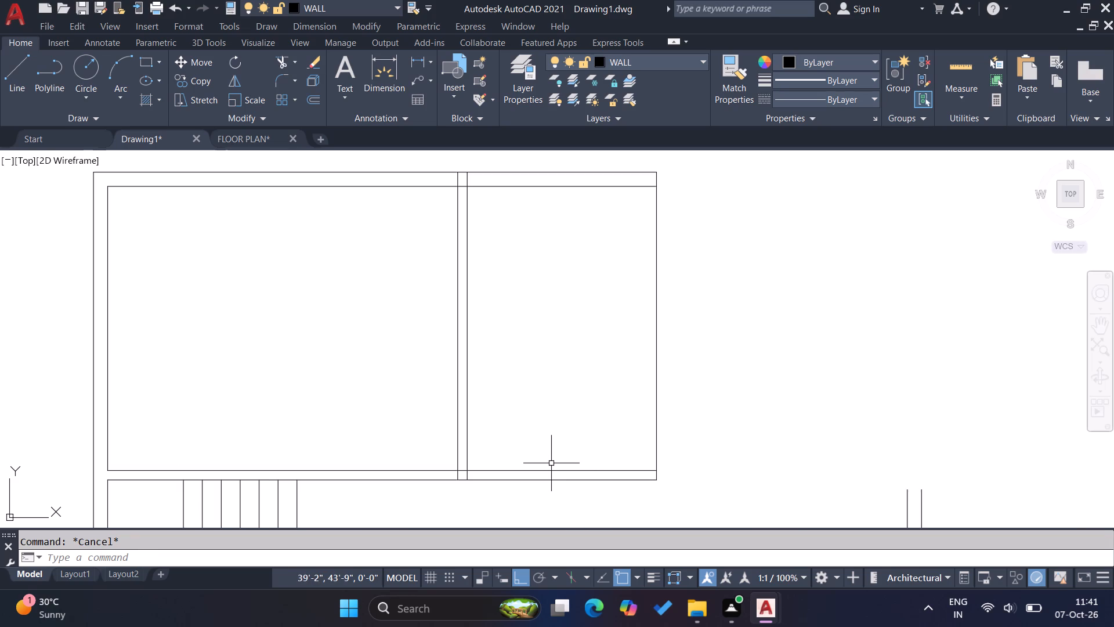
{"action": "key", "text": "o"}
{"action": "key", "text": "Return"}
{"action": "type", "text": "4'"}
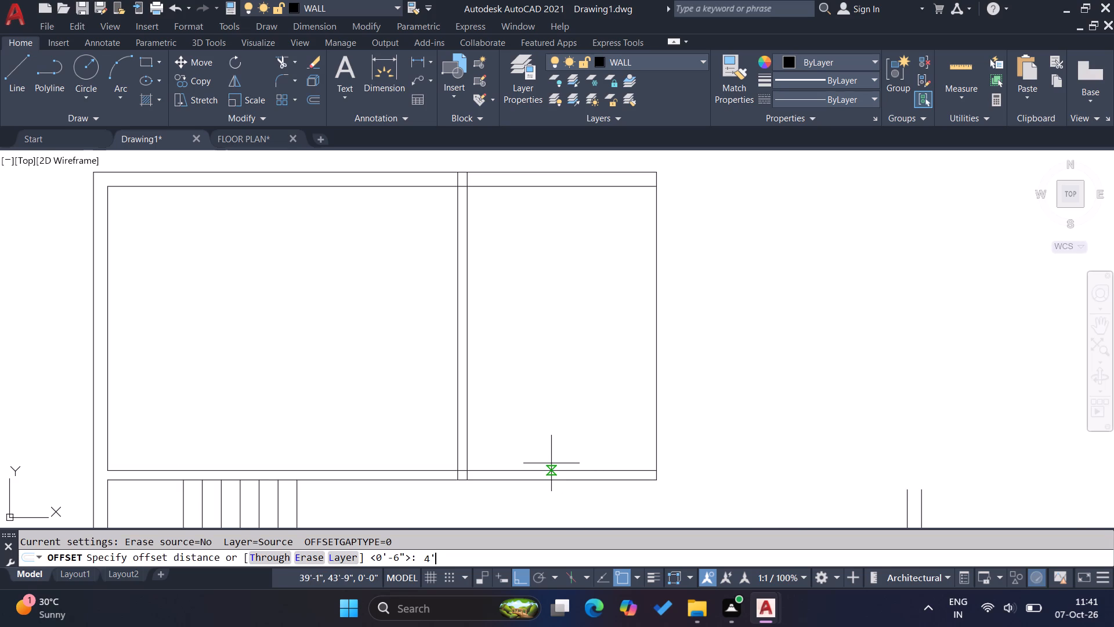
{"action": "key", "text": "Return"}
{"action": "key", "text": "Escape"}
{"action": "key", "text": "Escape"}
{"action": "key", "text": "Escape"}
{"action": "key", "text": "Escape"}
Offset the left line of the partition between the upper rooms 3'6" to the left.
{"action": "key", "text": "o"}
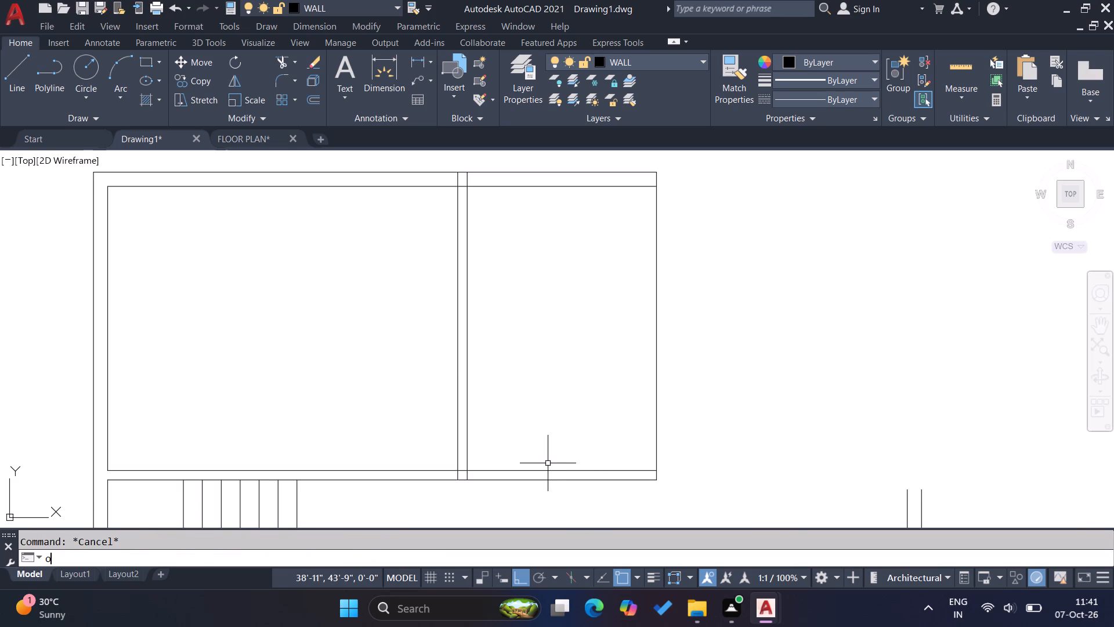
{"action": "key", "text": "Return"}
{"action": "type", "text": "3'6"}
{"action": "key", "text": "Return"}
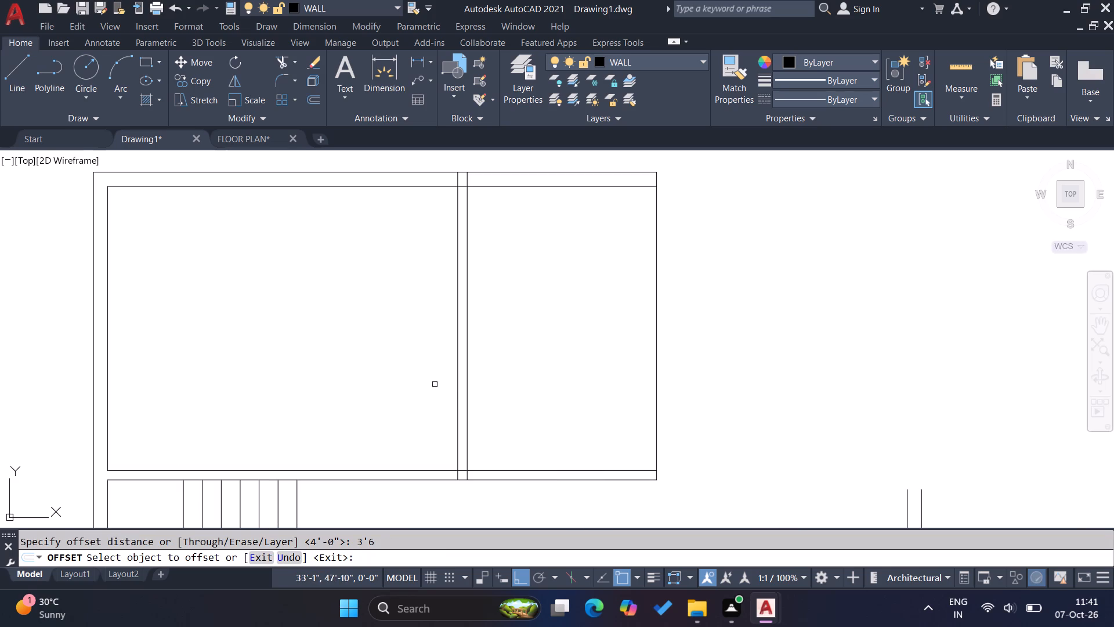
{"action": "left_click", "coordinate": [454, 401]}
{"action": "left_click", "coordinate": [408, 398]}
{"action": "left_click", "coordinate": [458, 408]}
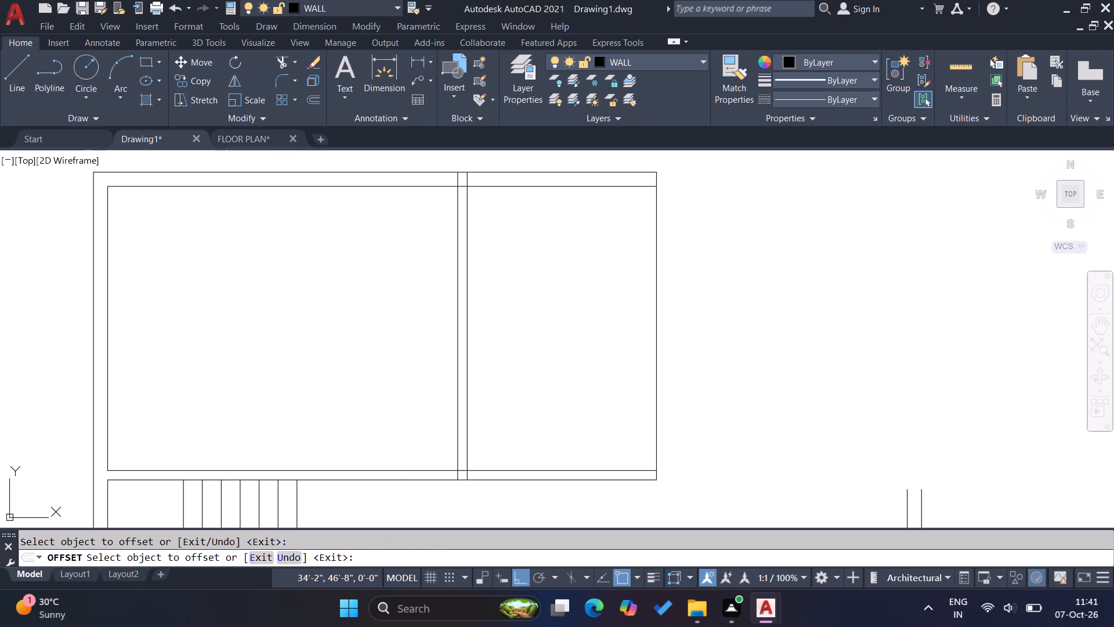
{"action": "left_click", "coordinate": [401, 408]}
{"action": "key", "text": "Escape"}
{"action": "key", "text": "Escape"}
Trim the bottom wall between the offset line and the partition into a door opening, and trim the offset line inside the room.
{"action": "type", "text": "tr"}
{"action": "key", "text": "Return"}
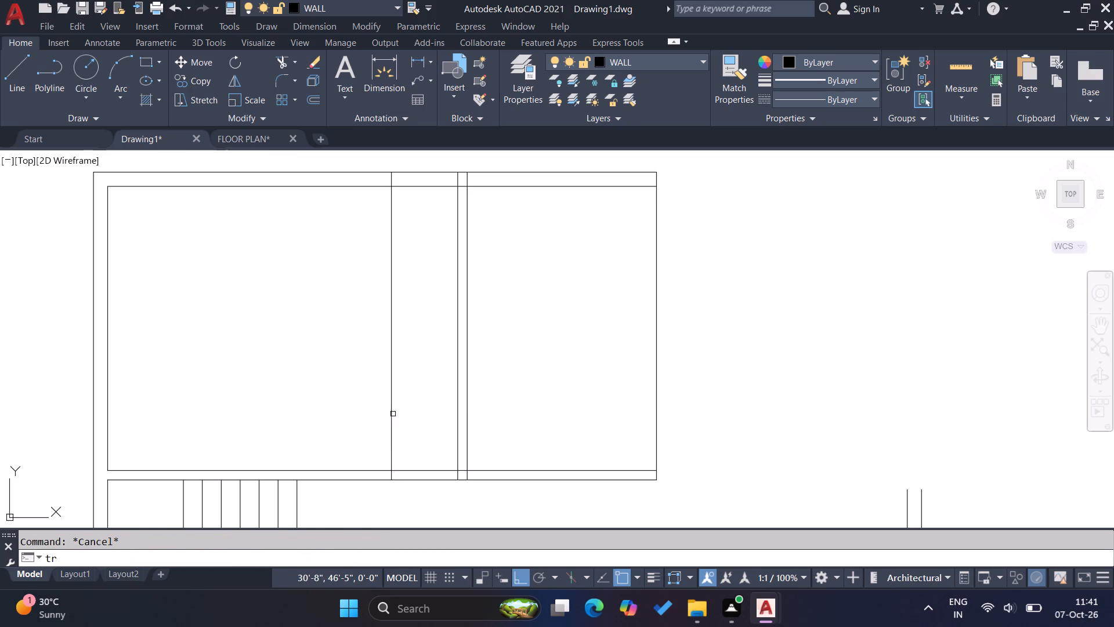
{"action": "left_click", "coordinate": [431, 432]}
{"action": "left_click", "coordinate": [420, 492]}
{"action": "left_click", "coordinate": [410, 415]}
{"action": "left_click", "coordinate": [346, 384]}
{"action": "key", "text": "Escape"}
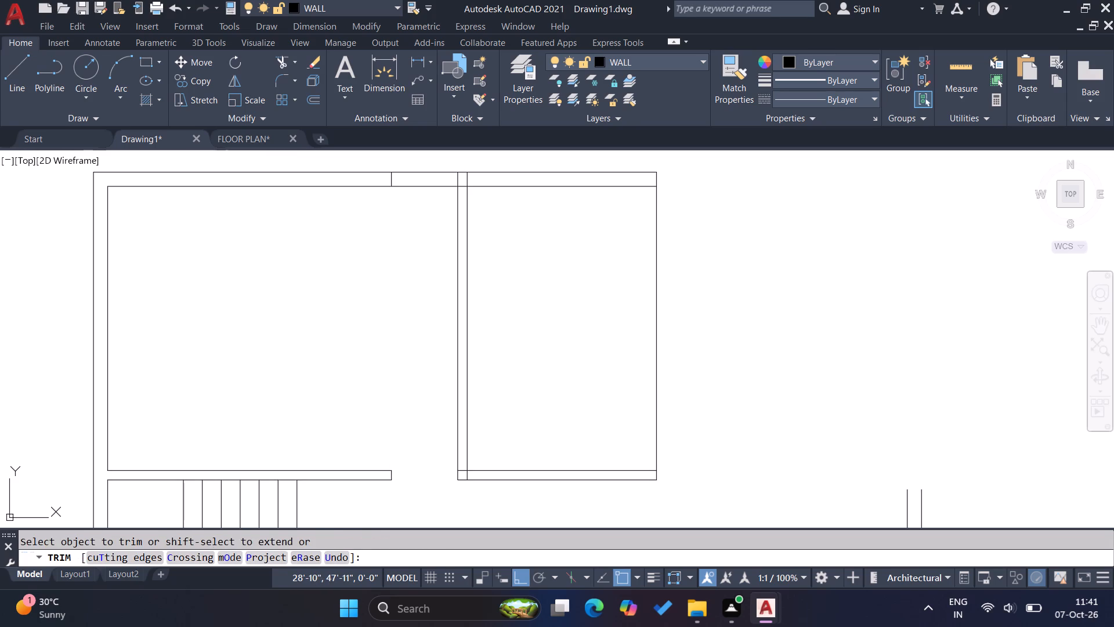
{"action": "key", "text": "Escape"}
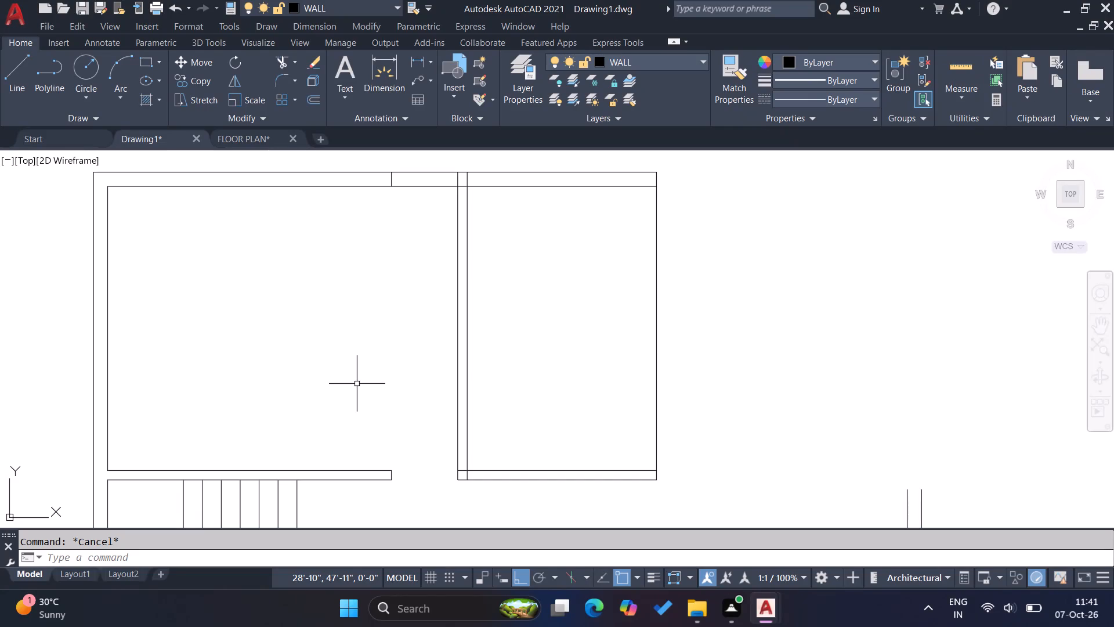
{"action": "key", "text": "Escape"}
{"action": "key", "text": "Escape"}
{"action": "key", "text": "Escape"}
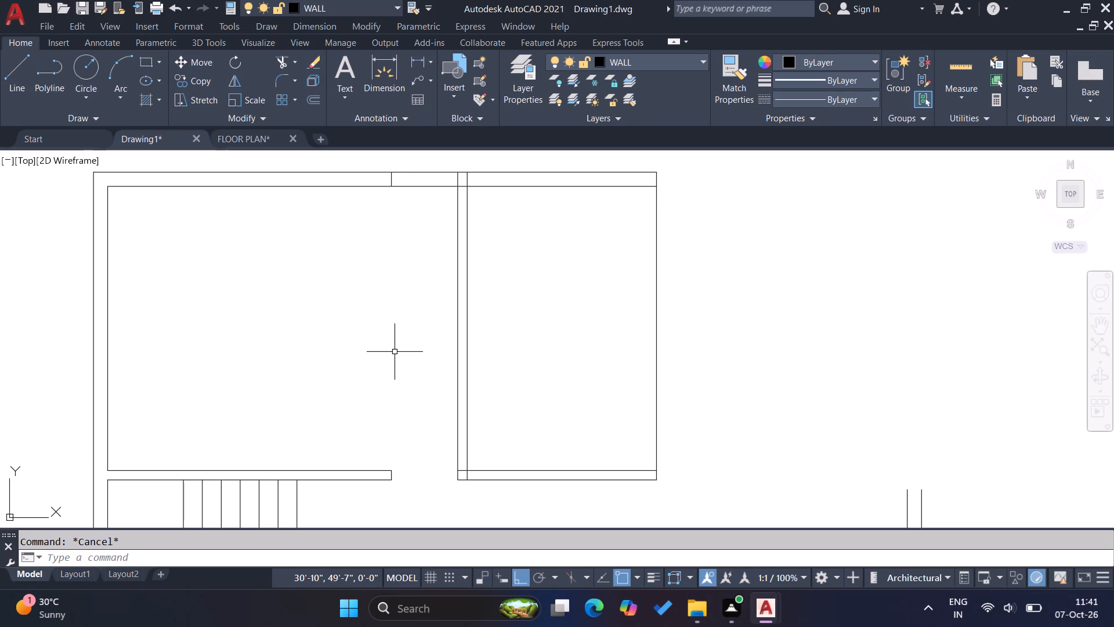
{"action": "key", "text": "Escape"}
{"action": "key", "text": "Escape"}
{"action": "key", "text": "Escape"}
Stretch the bottom wall's free end at the door opening 6" to the right, toward the partition.
{"action": "scroll", "coordinate": [456, 318], "scroll_direction": "down", "scroll_amount": 2}
{"action": "scroll", "coordinate": [460, 337], "scroll_direction": "up", "scroll_amount": 2}
{"action": "left_click_drag", "start_coordinate": [395, 482], "coordinate": [390, 475]}
{"action": "left_click", "coordinate": [356, 411]}
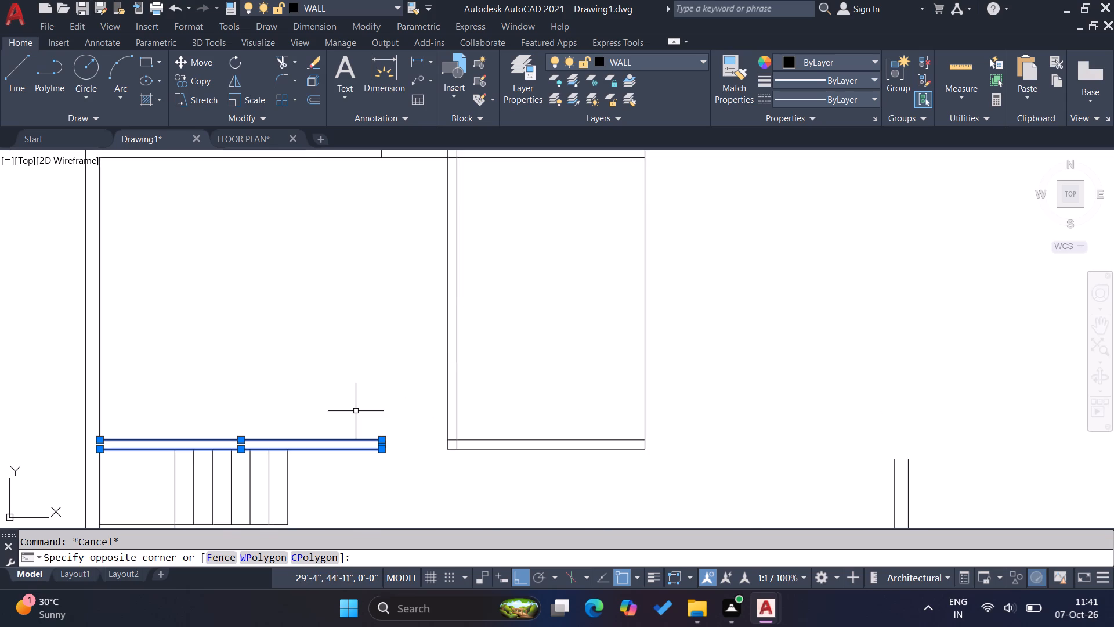
{"action": "key", "text": "s"}
{"action": "key", "text": "Return"}
{"action": "left_click", "coordinate": [367, 404]}
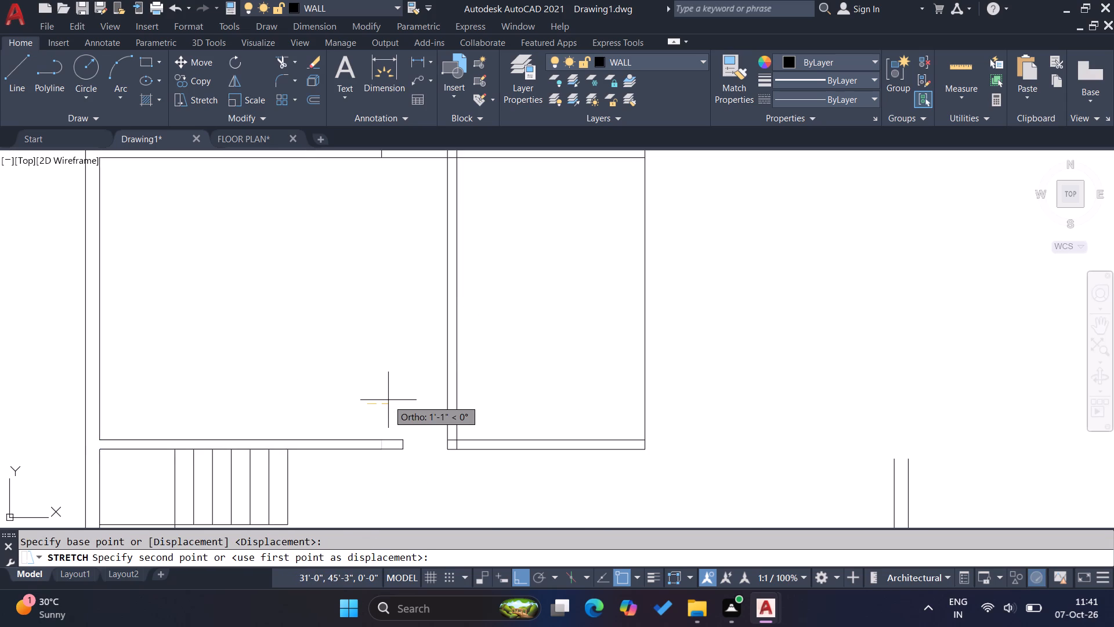
{"action": "key", "text": "6"}
{"action": "key", "text": "Return"}
{"action": "key", "text": "Escape"}
{"action": "key", "text": "Escape"}
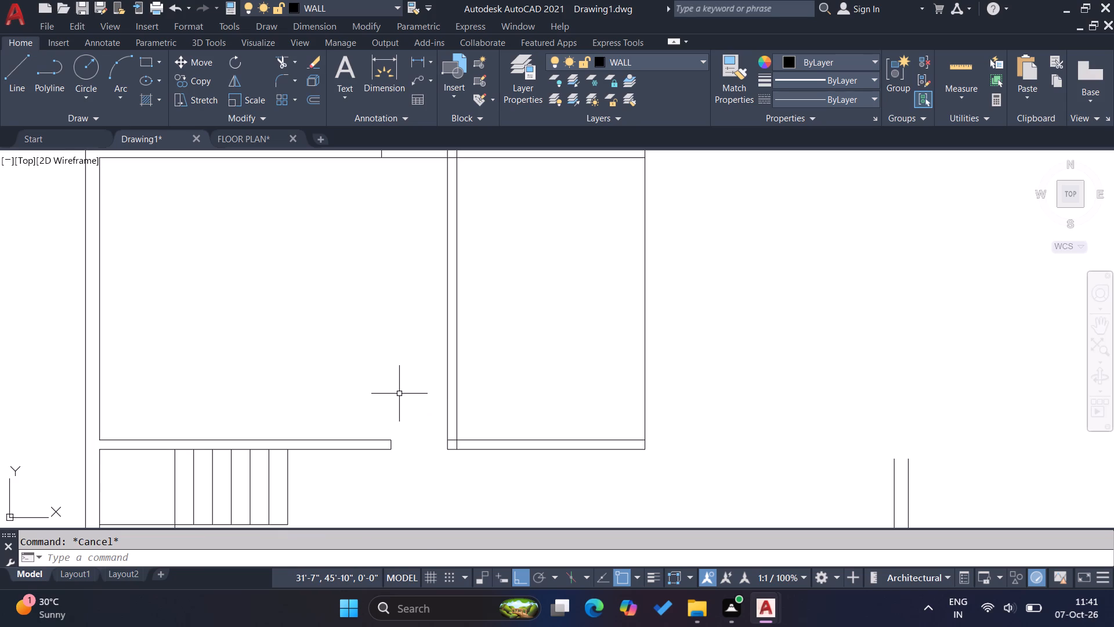
Offset the inner line of the right upper room's bottom wall 2' upward.
{"action": "scroll", "coordinate": [399, 390], "scroll_direction": "down", "scroll_amount": 3}
{"action": "scroll", "coordinate": [418, 374], "scroll_direction": "up", "scroll_amount": 2}
{"action": "key", "text": "Escape"}
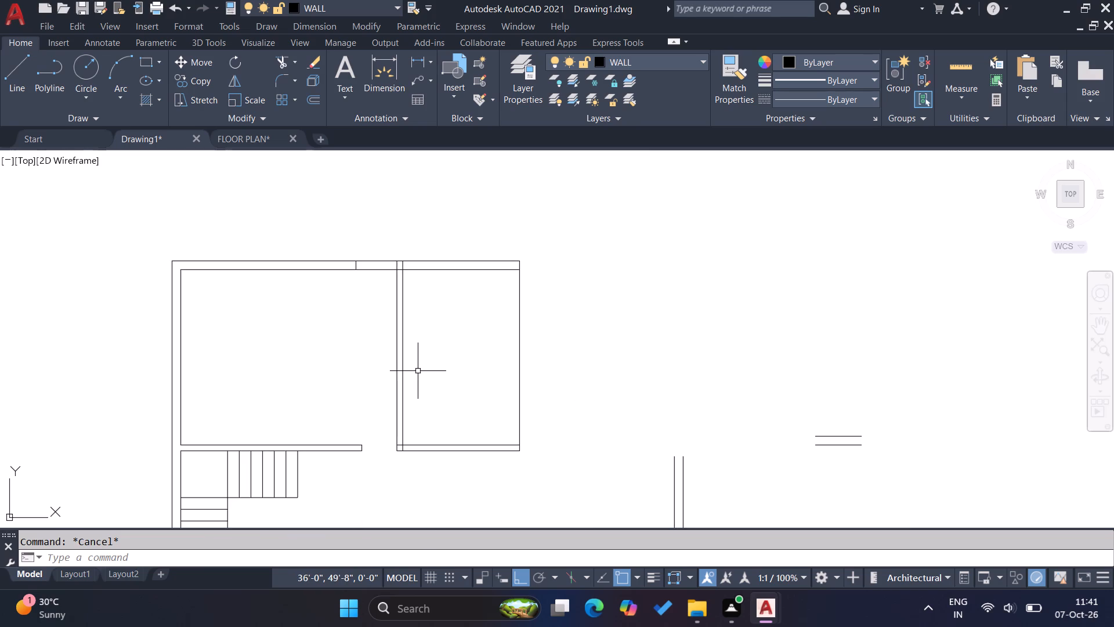
{"action": "key", "text": "Escape"}
{"action": "key", "text": "Escape"}
{"action": "key", "text": "Escape"}
{"action": "scroll", "coordinate": [432, 448], "scroll_direction": "up", "scroll_amount": 3}
{"action": "key", "text": "o"}
{"action": "key", "text": "Return"}
{"action": "type", "text": "2'"}
{"action": "key", "text": "Return"}
{"action": "left_click", "coordinate": [432, 435]}
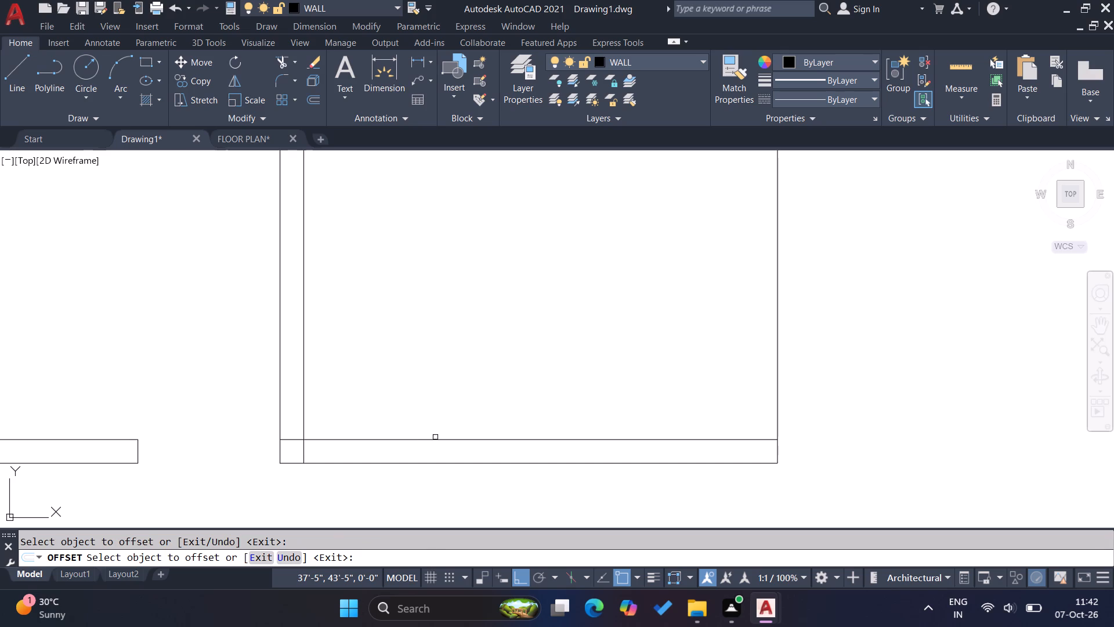
{"action": "left_click", "coordinate": [436, 439]}
{"action": "left_click", "coordinate": [425, 392]}
{"action": "key", "text": "Escape"}
{"action": "key", "text": "Escape"}
{"action": "key", "text": "Escape"}
{"action": "key", "text": "Escape"}
{"action": "key", "text": "Escape"}
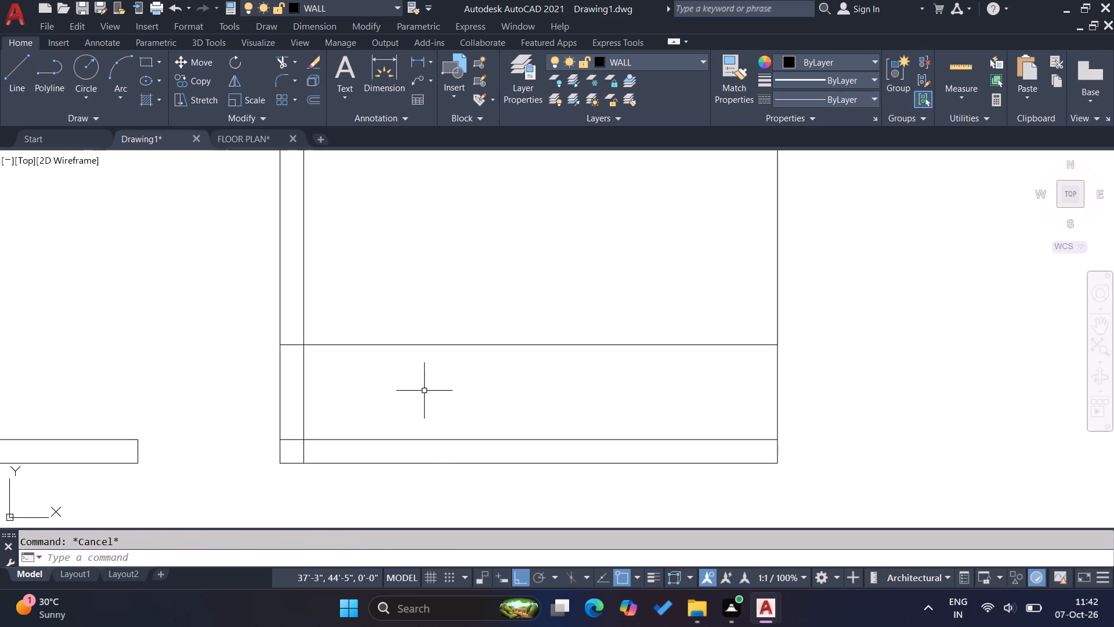
Offset the new horizontal line in the right upper room 3' upward.
{"action": "key", "text": "o"}
{"action": "key", "text": "Return"}
{"action": "type", "text": "3'"}
{"action": "key", "text": "Return"}
{"action": "left_click", "coordinate": [433, 346]}
{"action": "left_click", "coordinate": [438, 277]}
{"action": "key", "text": "Escape"}
{"action": "key", "text": "Escape"}
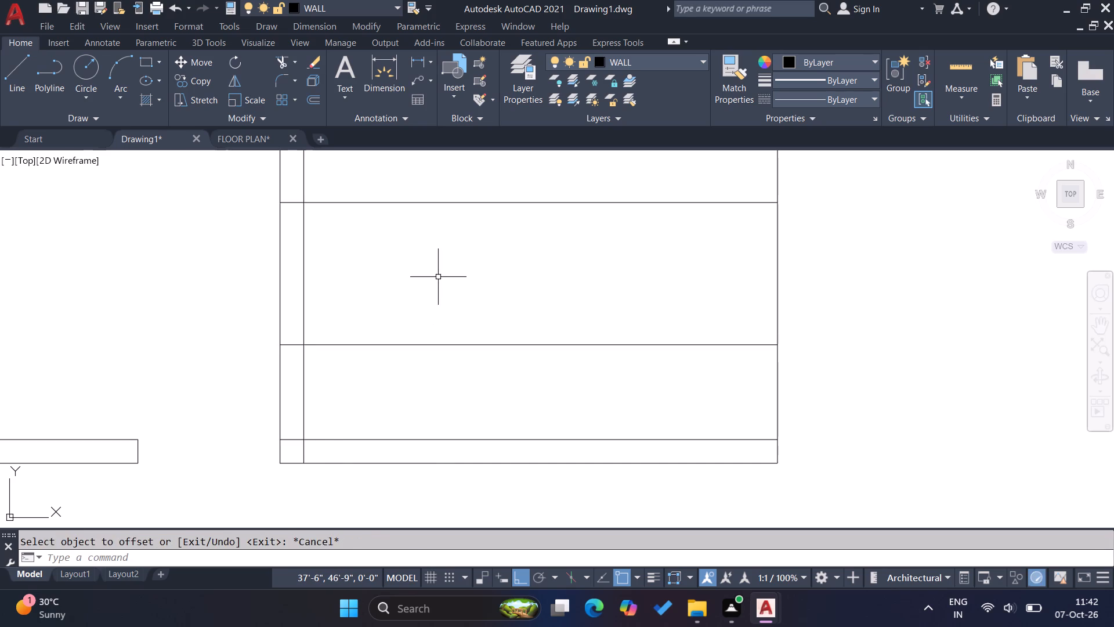
Trim the partition between the two offset lines into a door opening, and trim those lines inside the right upper room.
{"action": "type", "text": "tr"}
{"action": "key", "text": "Return"}
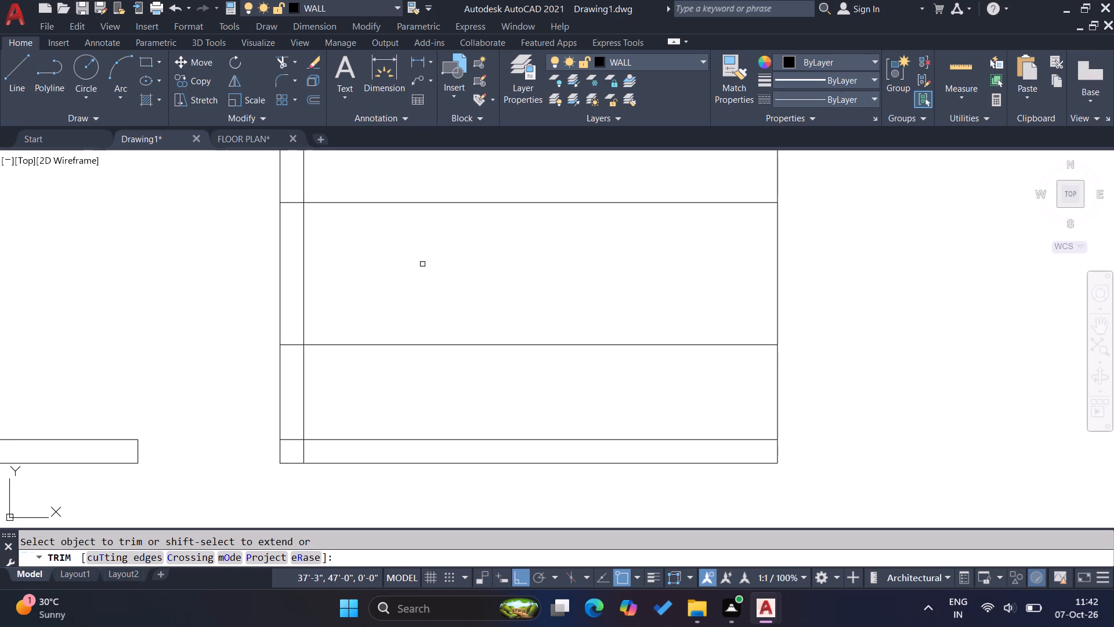
{"action": "left_click", "coordinate": [363, 268]}
{"action": "left_click", "coordinate": [132, 277]}
{"action": "left_click", "coordinate": [346, 200]}
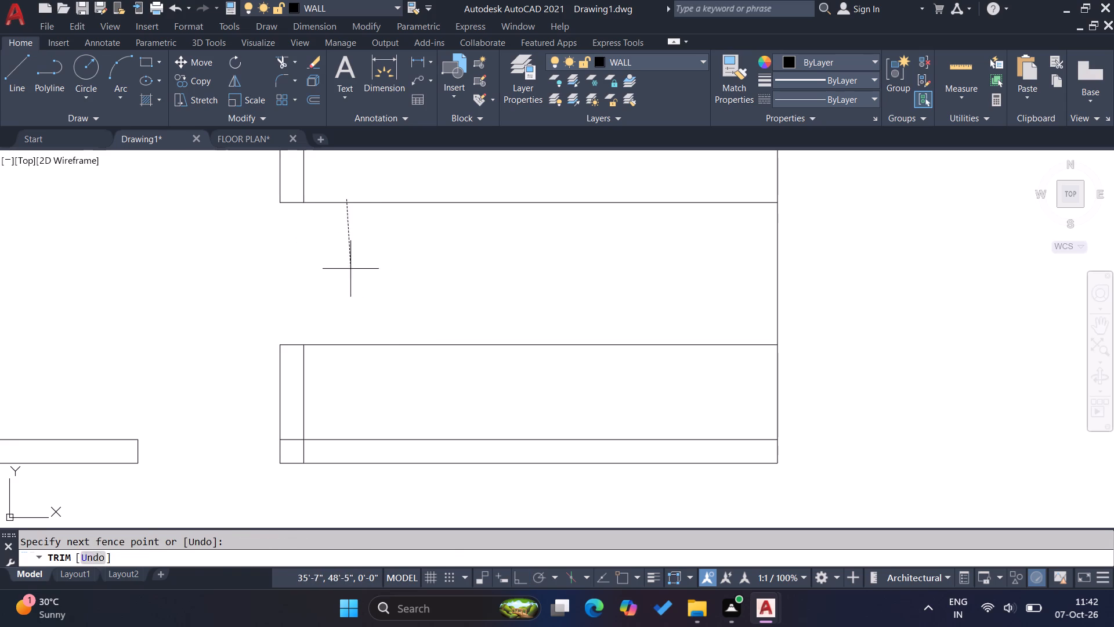
{"action": "left_click", "coordinate": [382, 356]}
{"action": "key", "text": "Escape"}
{"action": "key", "text": "Escape"}
{"action": "scroll", "coordinate": [376, 387], "scroll_direction": "down", "scroll_amount": 3}
{"action": "key", "text": "Escape"}
{"action": "scroll", "coordinate": [389, 325], "scroll_direction": "up", "scroll_amount": 2}
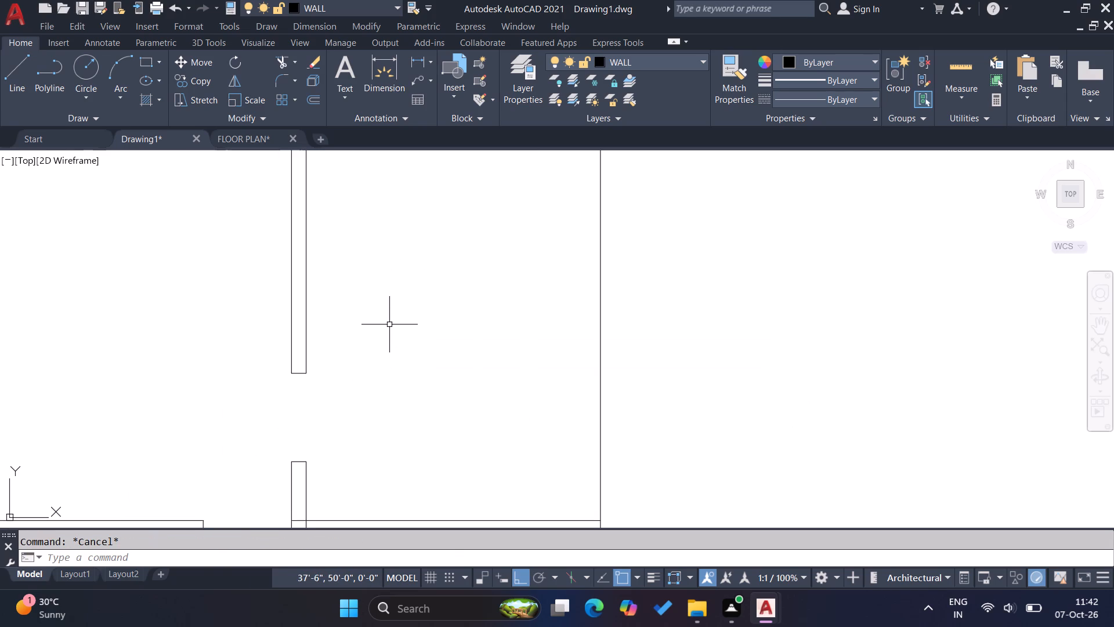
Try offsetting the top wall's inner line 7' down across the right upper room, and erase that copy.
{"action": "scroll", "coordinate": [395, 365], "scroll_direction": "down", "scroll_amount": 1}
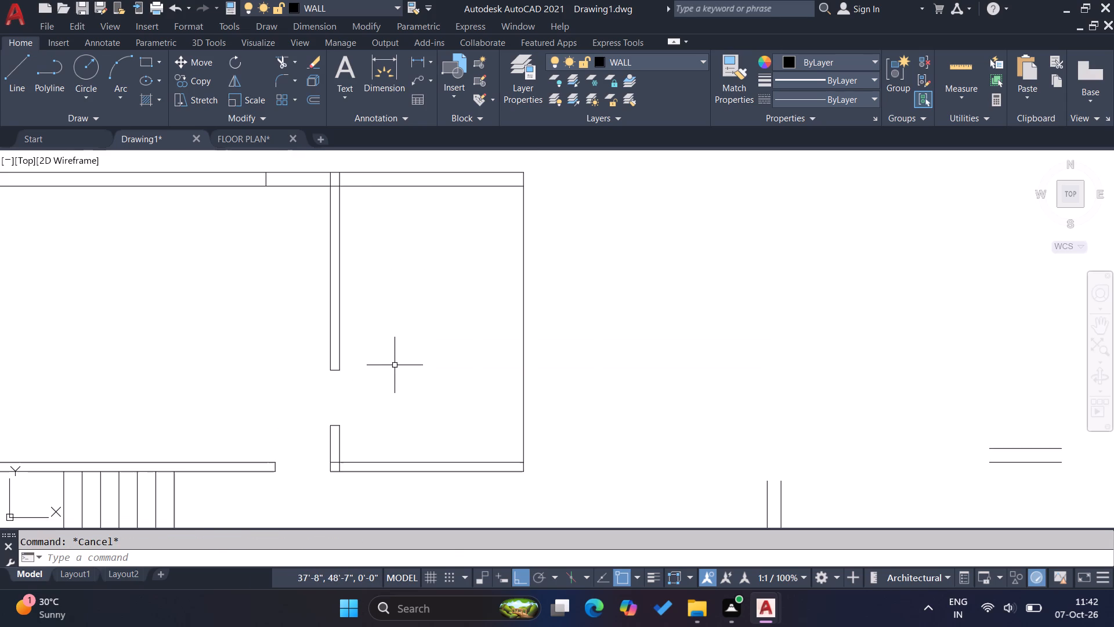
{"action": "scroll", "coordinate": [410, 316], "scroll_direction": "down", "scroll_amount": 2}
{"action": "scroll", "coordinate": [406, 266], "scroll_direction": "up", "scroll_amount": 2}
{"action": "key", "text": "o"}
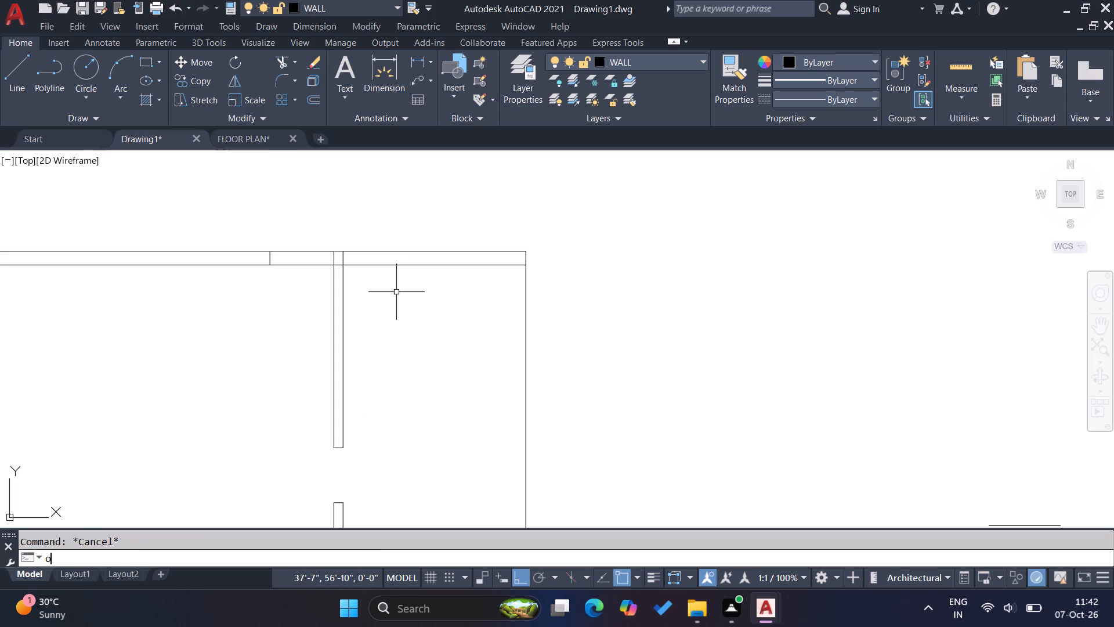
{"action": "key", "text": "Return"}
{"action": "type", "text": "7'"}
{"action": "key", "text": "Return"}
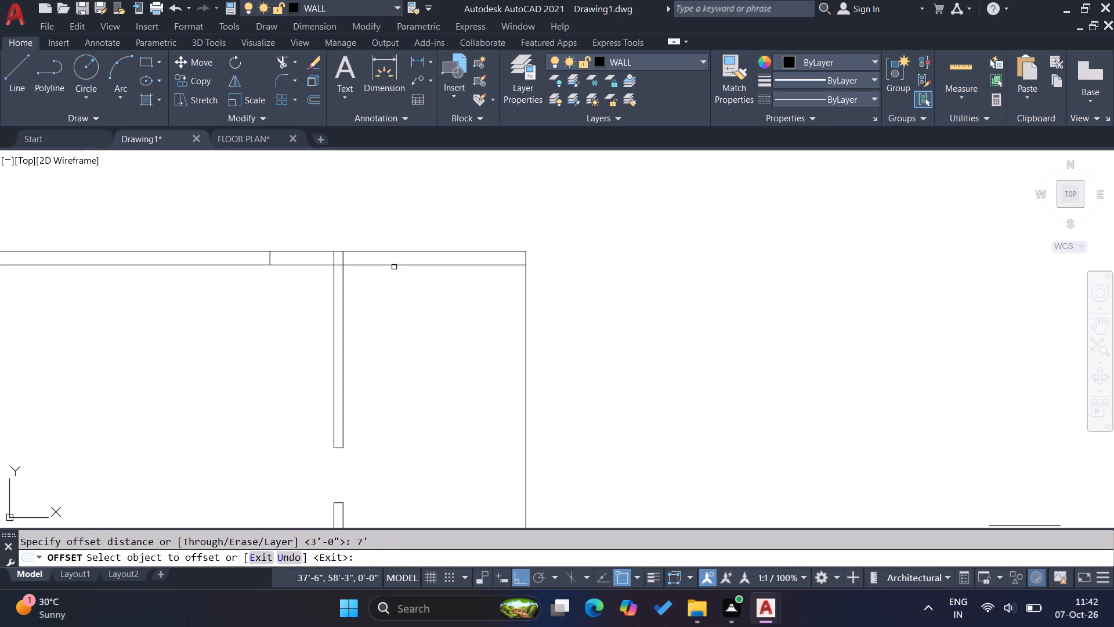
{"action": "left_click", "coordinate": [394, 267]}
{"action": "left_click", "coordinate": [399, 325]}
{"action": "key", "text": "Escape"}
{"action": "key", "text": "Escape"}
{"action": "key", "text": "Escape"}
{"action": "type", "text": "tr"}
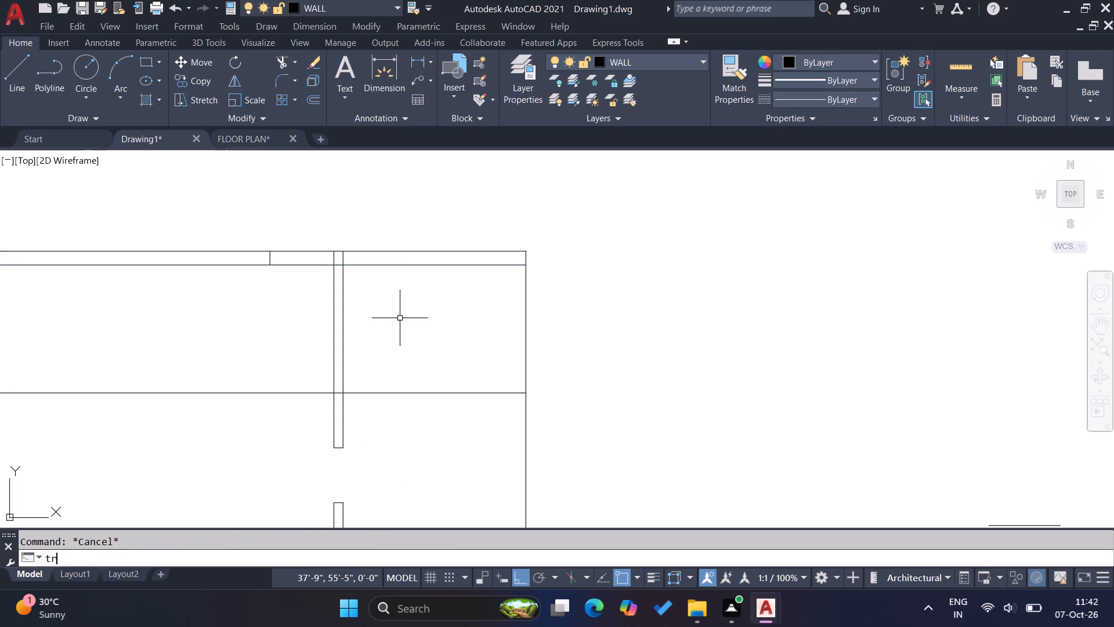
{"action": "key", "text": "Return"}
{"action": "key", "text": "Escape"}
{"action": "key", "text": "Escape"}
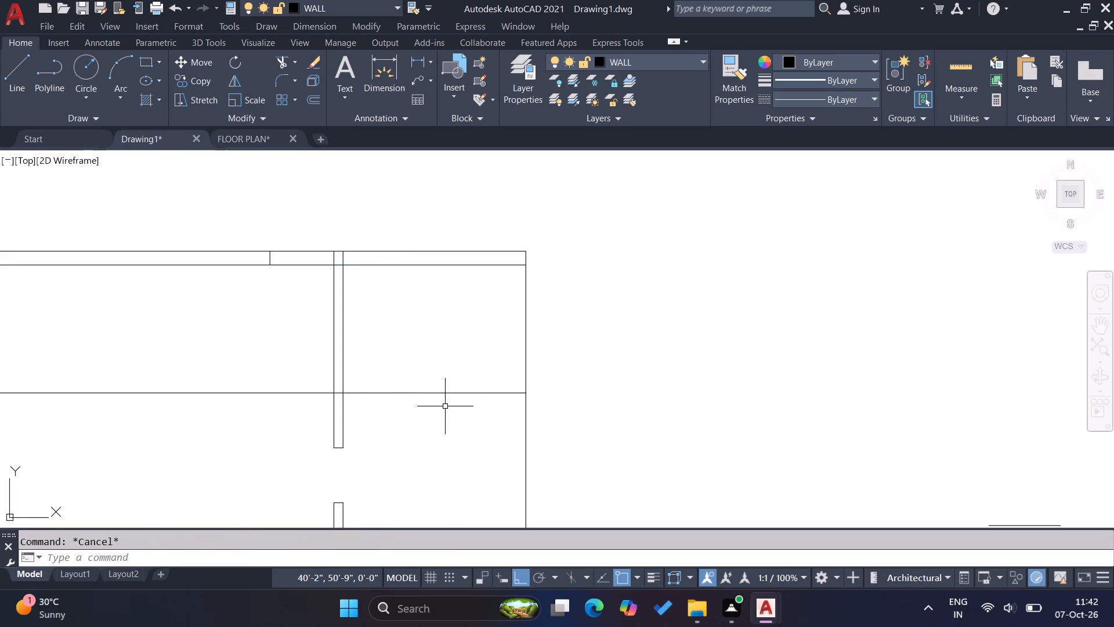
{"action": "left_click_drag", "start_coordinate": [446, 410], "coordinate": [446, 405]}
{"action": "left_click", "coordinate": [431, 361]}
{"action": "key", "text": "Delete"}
Offset the top wall's inner line 6' down across the right upper room.
{"action": "key", "text": "o"}
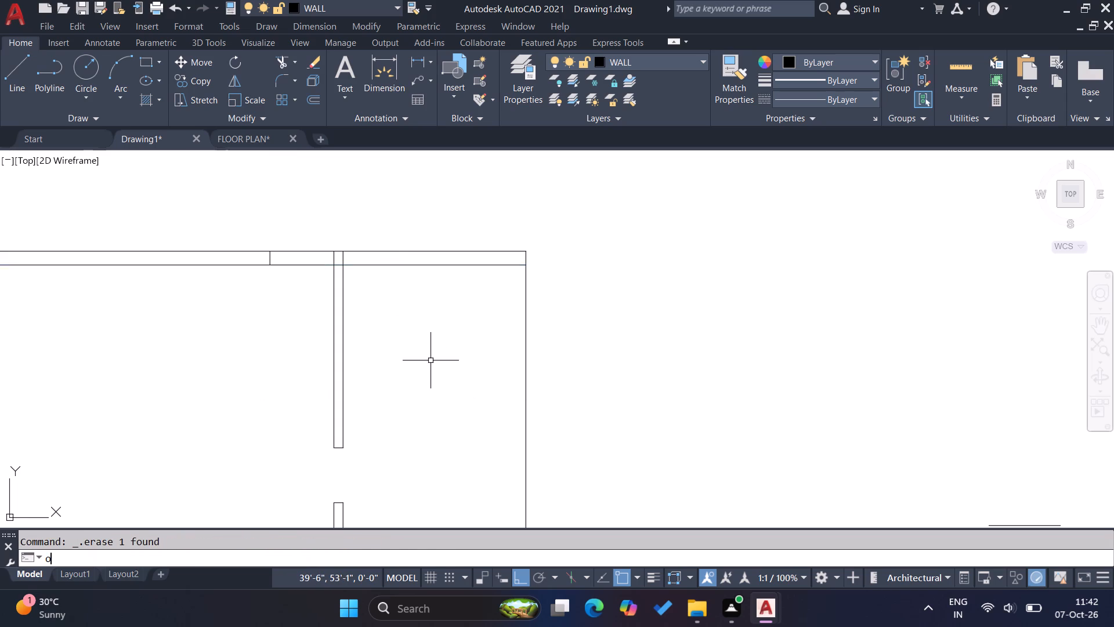
{"action": "key", "text": "Return"}
{"action": "type", "text": "6'"}
{"action": "key", "text": "Return"}
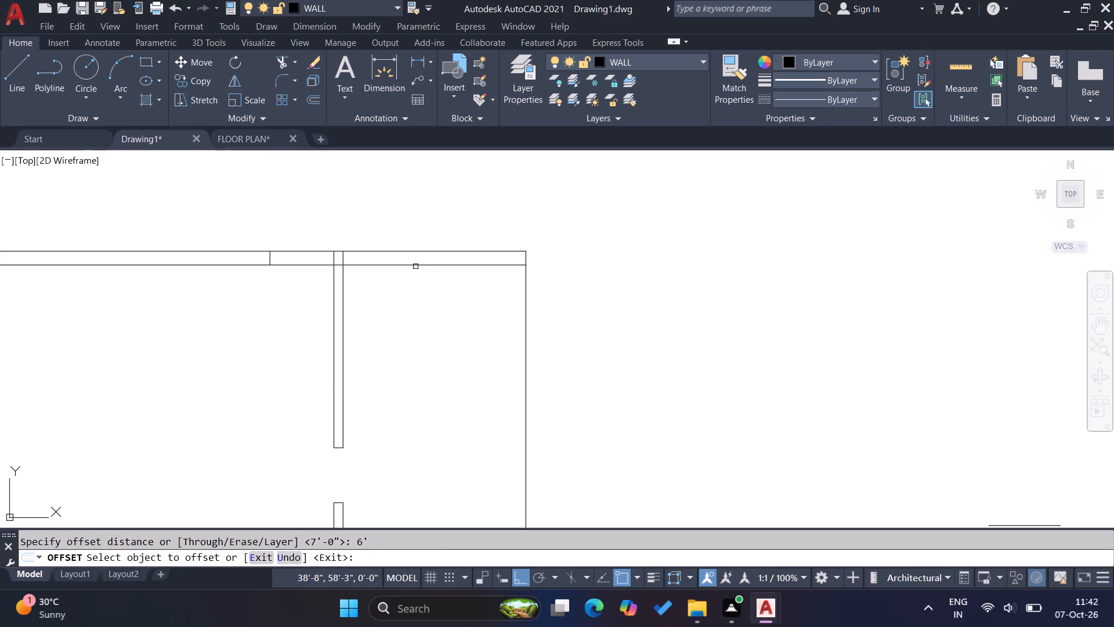
{"action": "left_click", "coordinate": [415, 266]}
{"action": "left_click", "coordinate": [414, 346]}
{"action": "key", "text": "Escape"}
{"action": "key", "text": "Escape"}
{"action": "key", "text": "Escape"}
Offset the new horizontal line 6" down to form the second face of a cross wall.
{"action": "key", "text": "o"}
{"action": "key", "text": "Return"}
{"action": "key", "text": "6"}
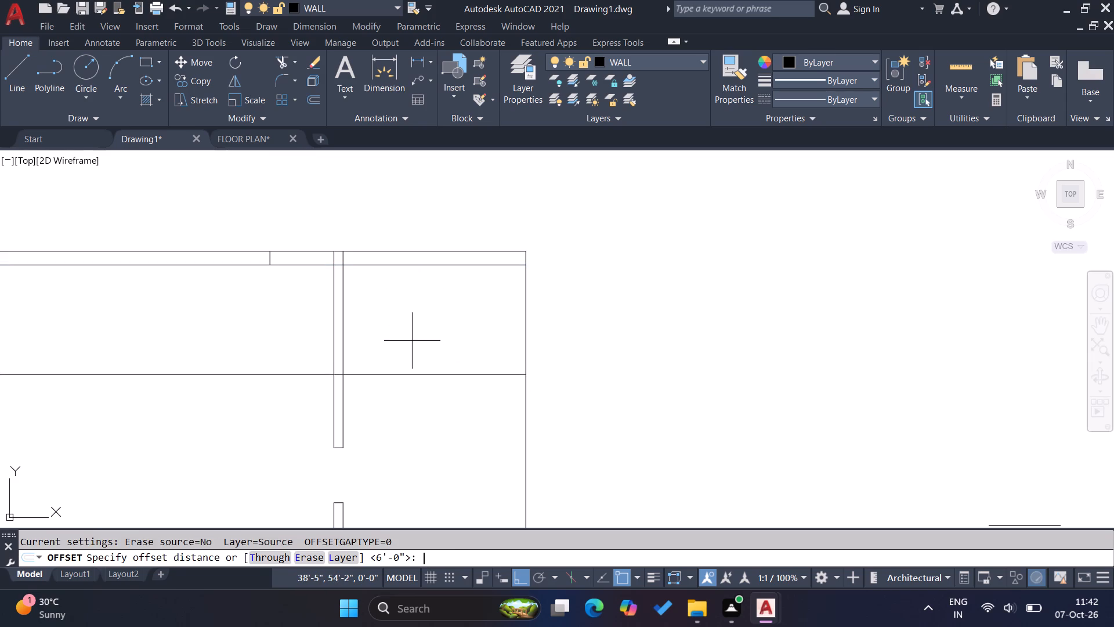
{"action": "key", "text": "Return"}
{"action": "left_click", "coordinate": [405, 374]}
{"action": "left_click", "coordinate": [404, 433]}
{"action": "key", "text": "Escape"}
{"action": "key", "text": "Escape"}
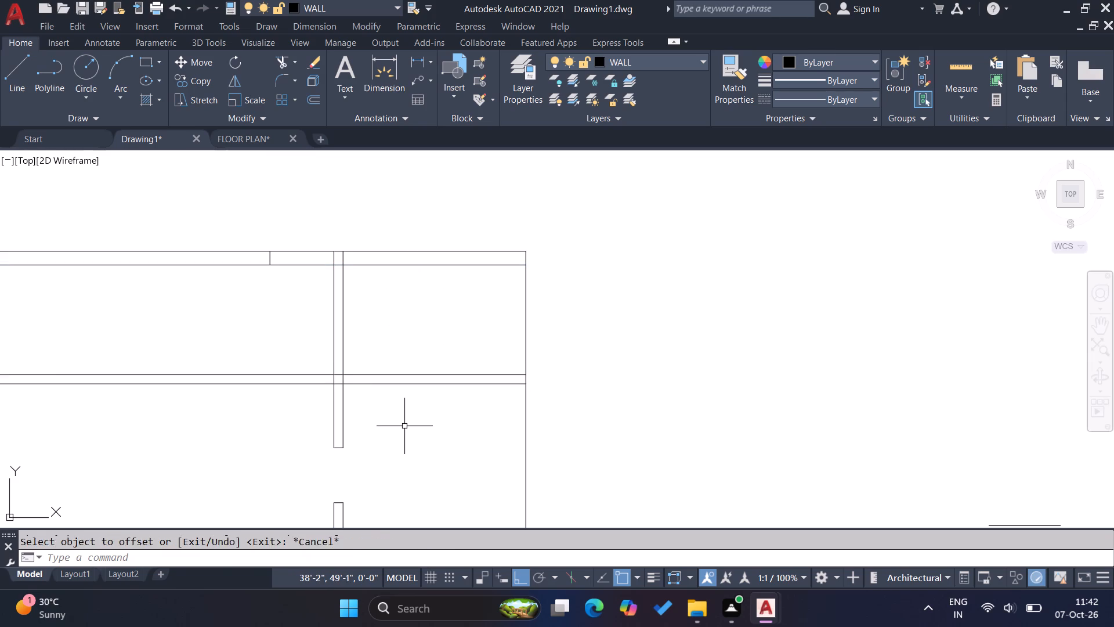
Trim off both new cross wall lines to the left of the partition between the upper rooms.
{"action": "type", "text": "tr"}
{"action": "key", "text": "Return"}
{"action": "left_click", "coordinate": [293, 398]}
{"action": "left_click", "coordinate": [274, 341]}
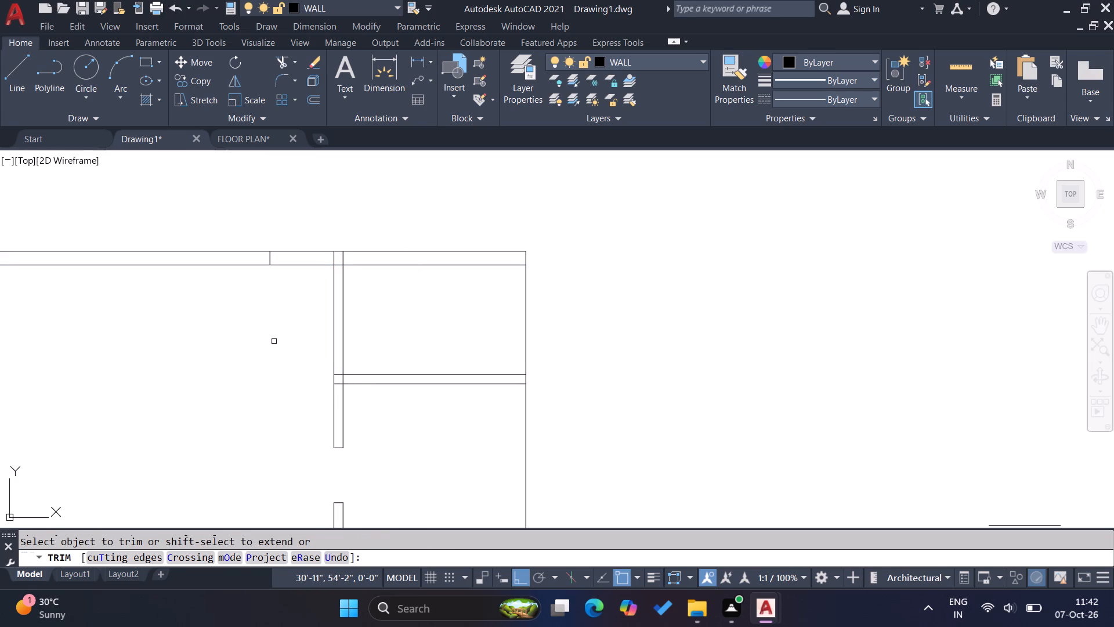
Trim away the short leftover line between the top wall's two faces, left of the upper partition.
{"action": "left_click", "coordinate": [272, 261]}
{"action": "key", "text": "Escape"}
{"action": "key", "text": "Escape"}
{"action": "key", "text": "Escape"}
{"action": "key", "text": "Escape"}
{"action": "key", "text": "Escape"}
{"action": "scroll", "coordinate": [313, 276], "scroll_direction": "down", "scroll_amount": 1}
{"action": "scroll", "coordinate": [380, 324], "scroll_direction": "up", "scroll_amount": 1}
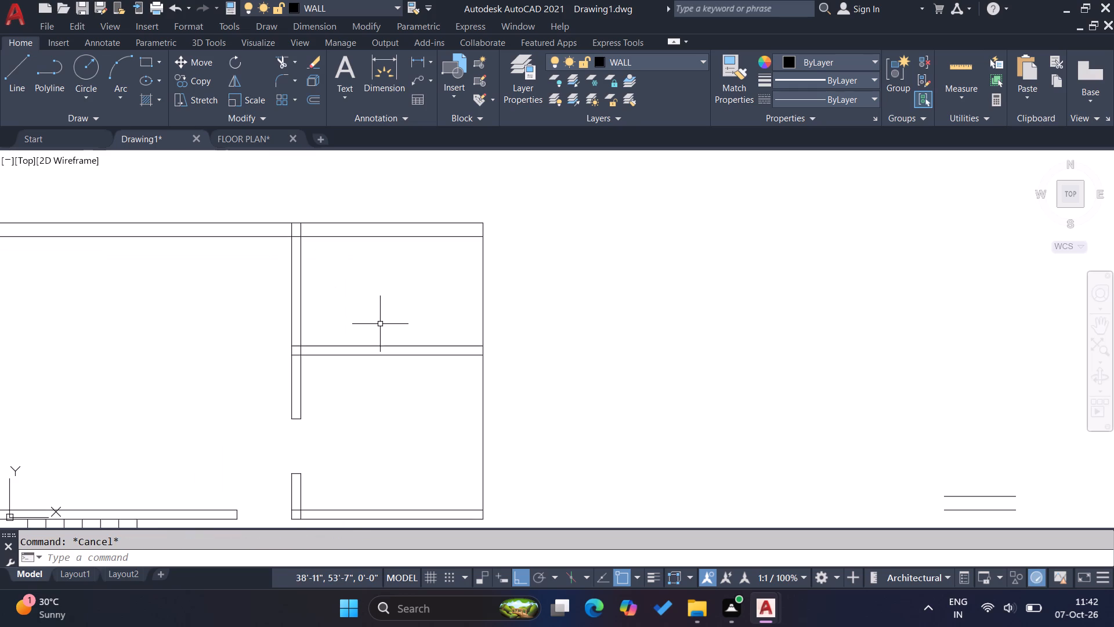
Offset the small upper rooms' right-hand wall line 2' inward.
{"action": "key", "text": "o"}
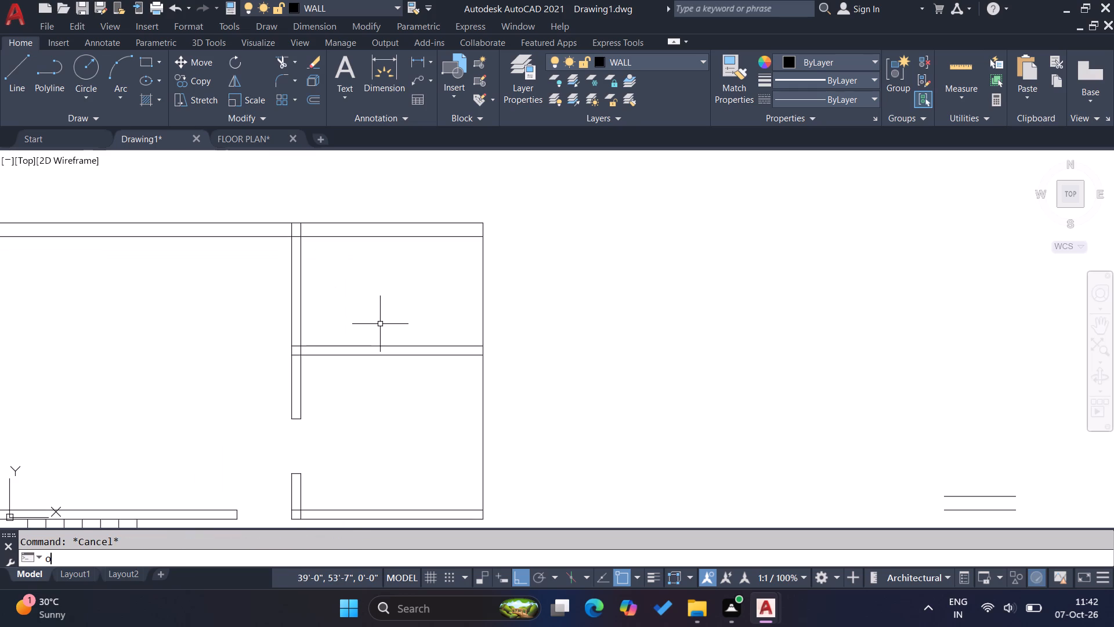
{"action": "key", "text": "Return"}
{"action": "type", "text": "2'"}
{"action": "key", "text": "Return"}
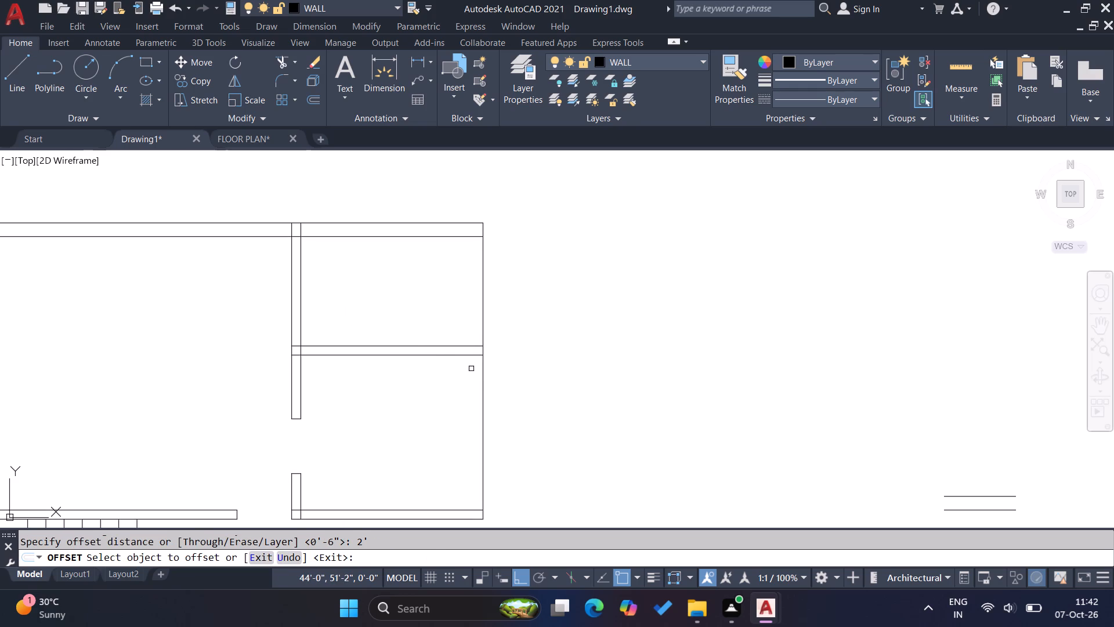
{"action": "left_click", "coordinate": [484, 381]}
{"action": "left_click", "coordinate": [406, 384]}
{"action": "key", "text": "Escape"}
{"action": "key", "text": "Escape"}
Trim the new vertical line so it runs only between the cross wall and the bottom wall of the lower small room.
{"action": "type", "text": "tr"}
{"action": "key", "text": "Return"}
{"action": "left_click", "coordinate": [446, 307]}
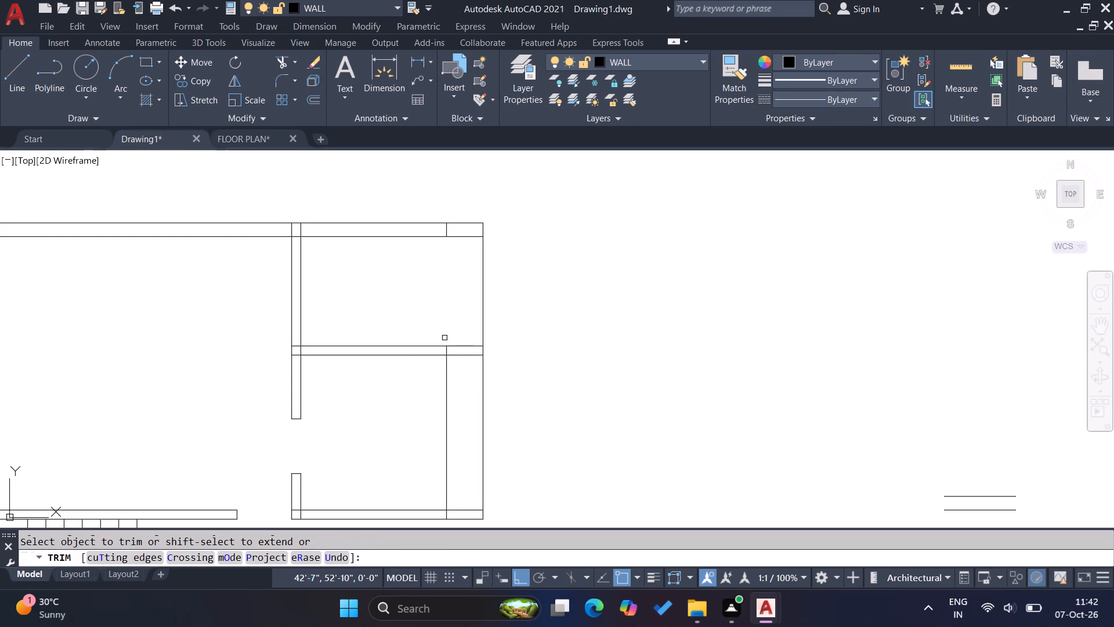
{"action": "scroll", "coordinate": [455, 356], "scroll_direction": "up", "scroll_amount": 4}
{"action": "left_click", "coordinate": [434, 344]}
{"action": "left_click", "coordinate": [391, 350]}
{"action": "scroll", "coordinate": [397, 287], "scroll_direction": "down", "scroll_amount": 4}
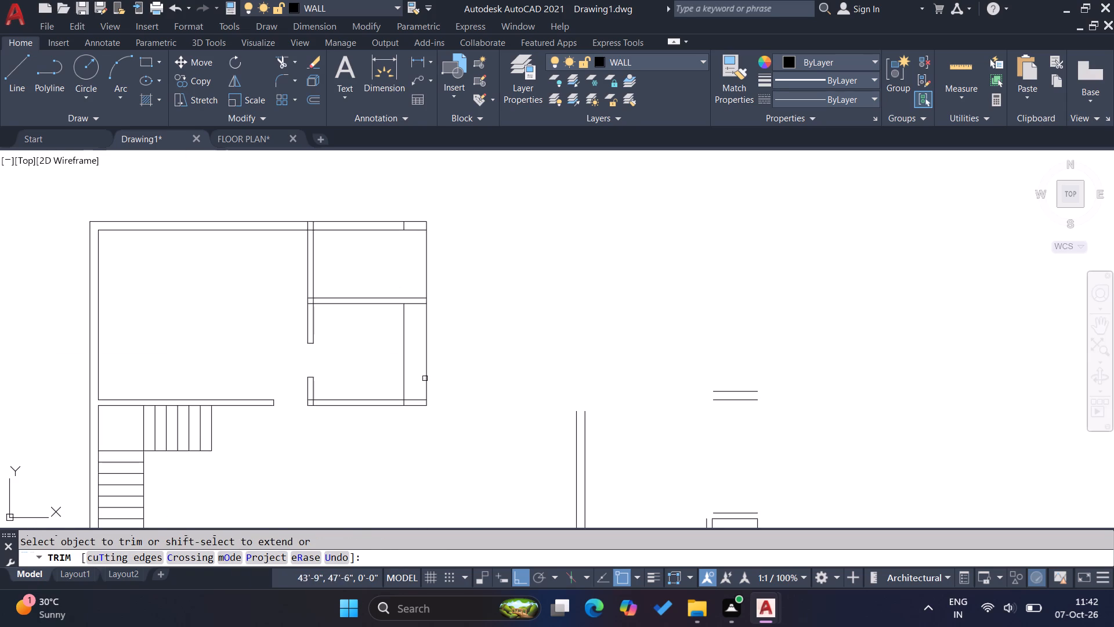
{"action": "scroll", "coordinate": [404, 402], "scroll_direction": "up", "scroll_amount": 3}
{"action": "left_click", "coordinate": [393, 403]}
{"action": "left_click", "coordinate": [406, 405]}
{"action": "scroll", "coordinate": [412, 403], "scroll_direction": "down", "scroll_amount": 4}
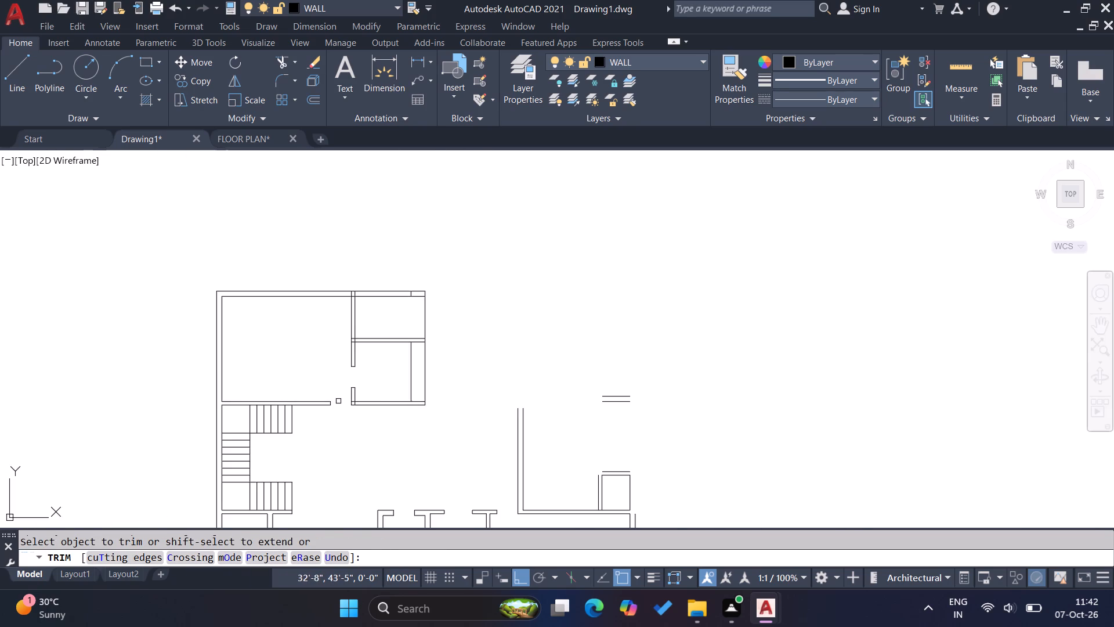
Trim the overlapping lines where the partition meets the bottom wall and the cross wall, opening both junctions.
{"action": "scroll", "coordinate": [350, 401], "scroll_direction": "up", "scroll_amount": 7}
{"action": "left_click_drag", "start_coordinate": [390, 439], "coordinate": [331, 389]}
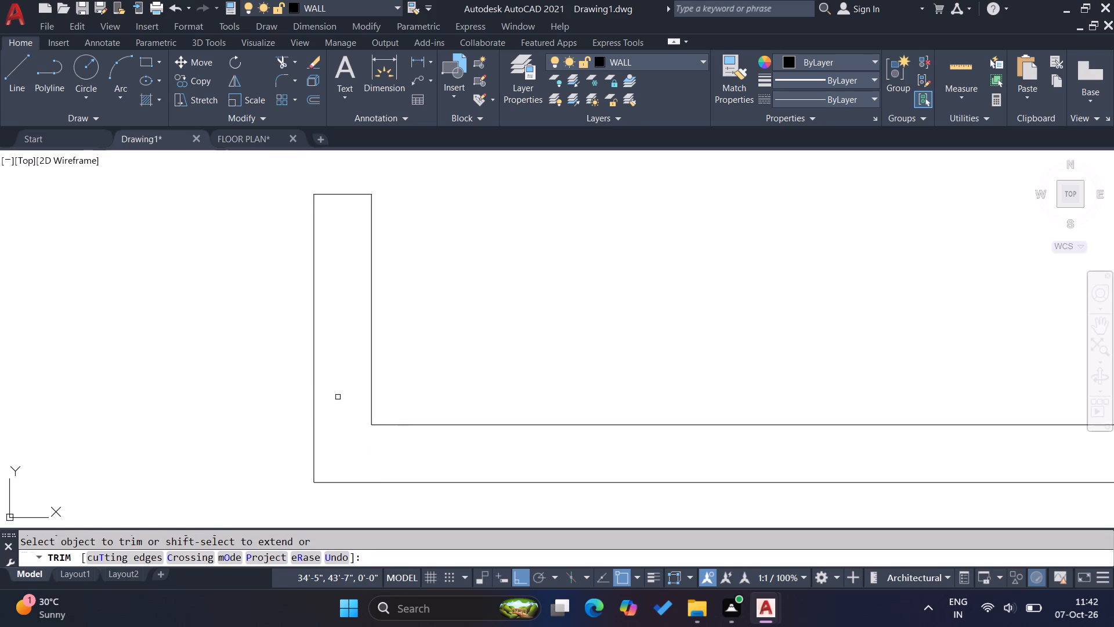
{"action": "scroll", "coordinate": [341, 467], "scroll_direction": "down", "scroll_amount": 4}
{"action": "scroll", "coordinate": [344, 318], "scroll_direction": "up", "scroll_amount": 3}
{"action": "left_click", "coordinate": [334, 253]}
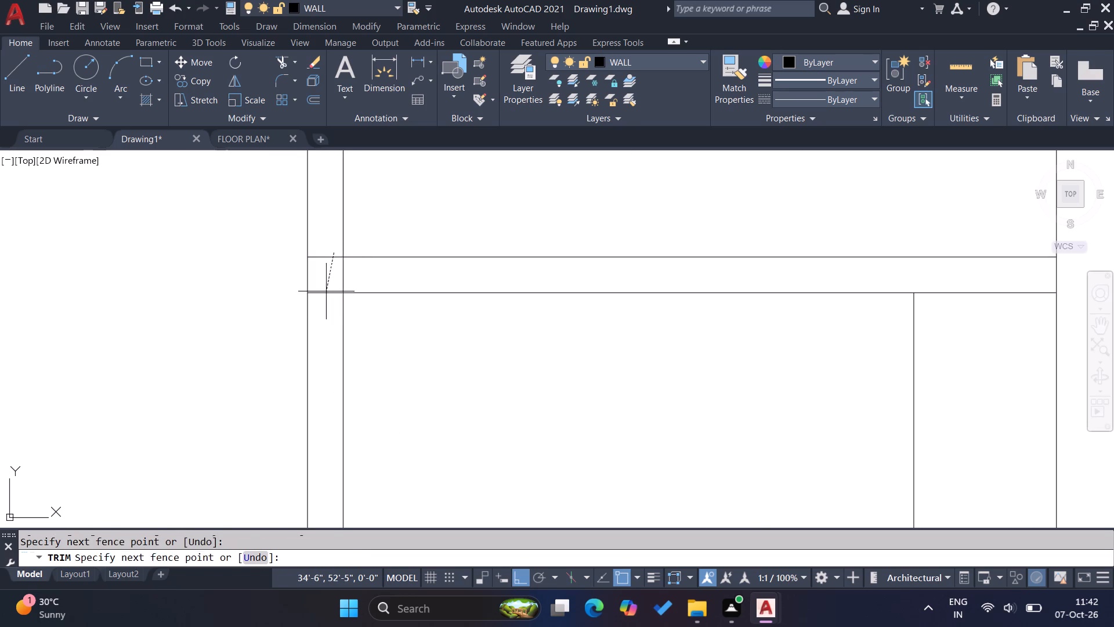
{"action": "left_click", "coordinate": [333, 316]}
{"action": "left_click", "coordinate": [331, 272]}
{"action": "left_click", "coordinate": [358, 278]}
{"action": "scroll", "coordinate": [359, 278], "scroll_direction": "down", "scroll_amount": 3}
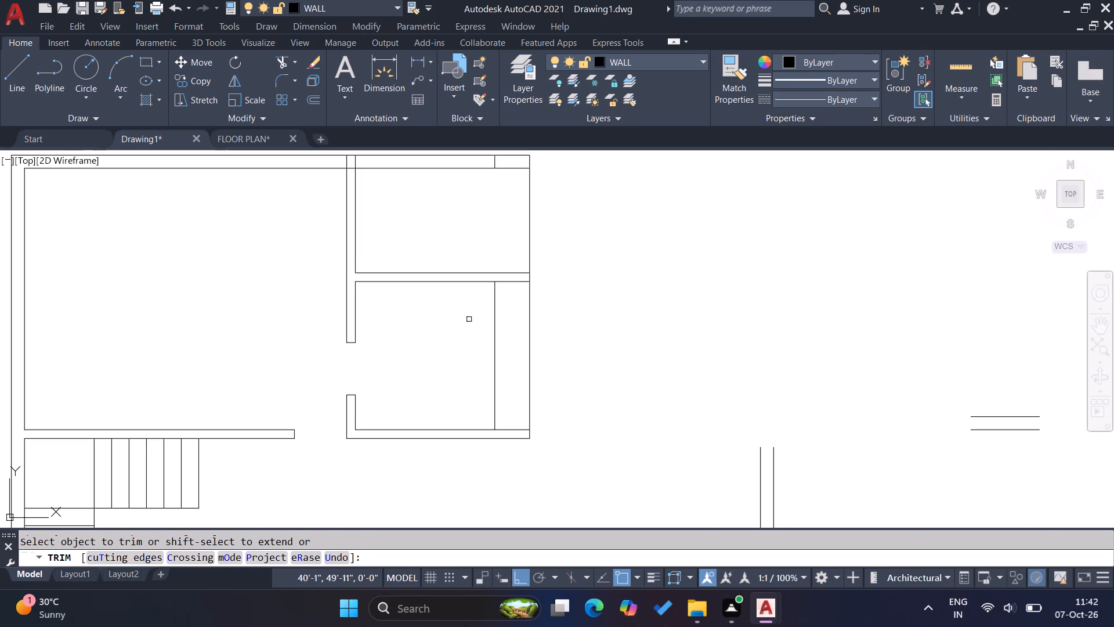
{"action": "key", "text": "Escape"}
{"action": "key", "text": "Escape"}
{"action": "scroll", "coordinate": [515, 317], "scroll_direction": "up", "scroll_amount": 1}
{"action": "key", "text": "Escape"}
{"action": "key", "text": "Escape"}
Offset the small rooms' right-hand wall line 6" outward to form the wall's second face.
{"action": "key", "text": "o"}
{"action": "key", "text": "Return"}
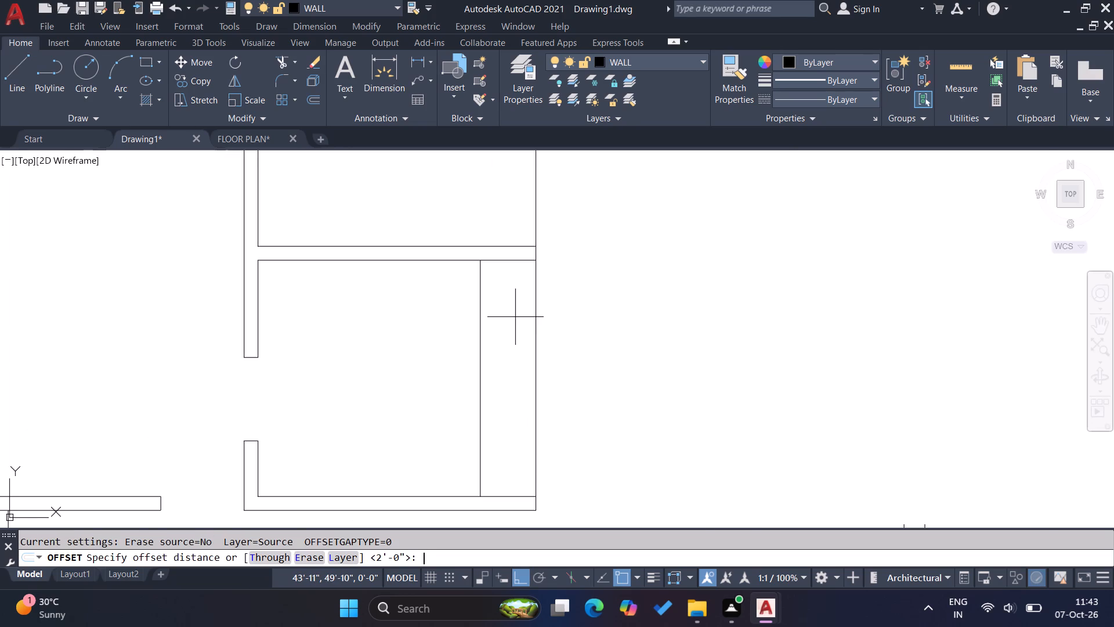
{"action": "key", "text": "6"}
{"action": "key", "text": "Return"}
{"action": "left_click", "coordinate": [534, 341]}
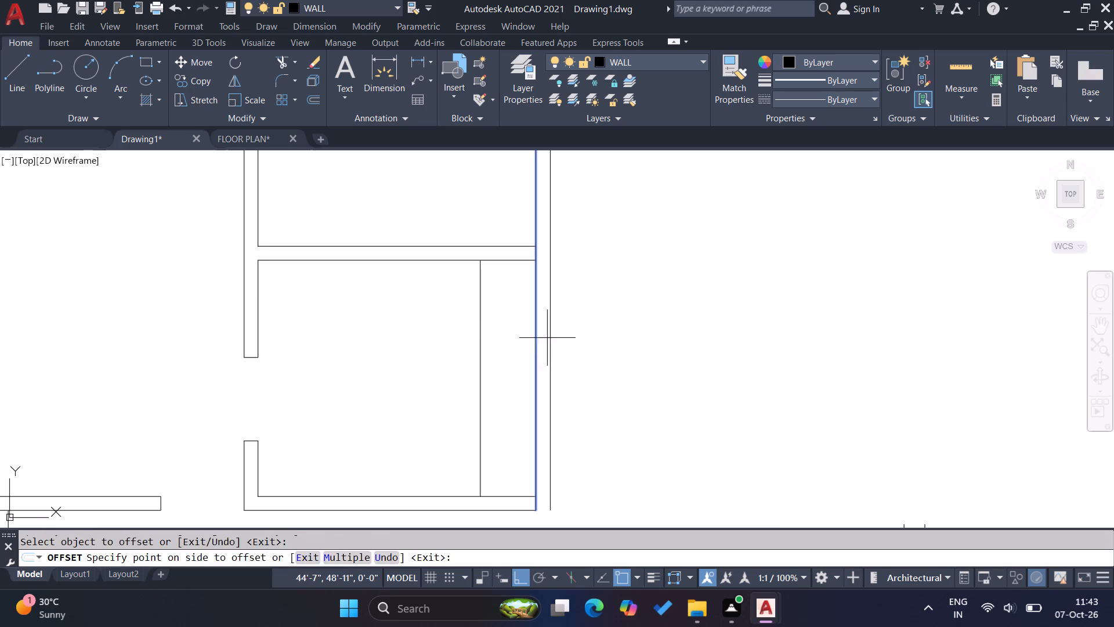
{"action": "left_click", "coordinate": [591, 352]}
{"action": "key", "text": "Escape"}
{"action": "key", "text": "Escape"}
{"action": "scroll", "coordinate": [381, 370], "scroll_direction": "down", "scroll_amount": 1}
{"action": "key", "text": "Escape"}
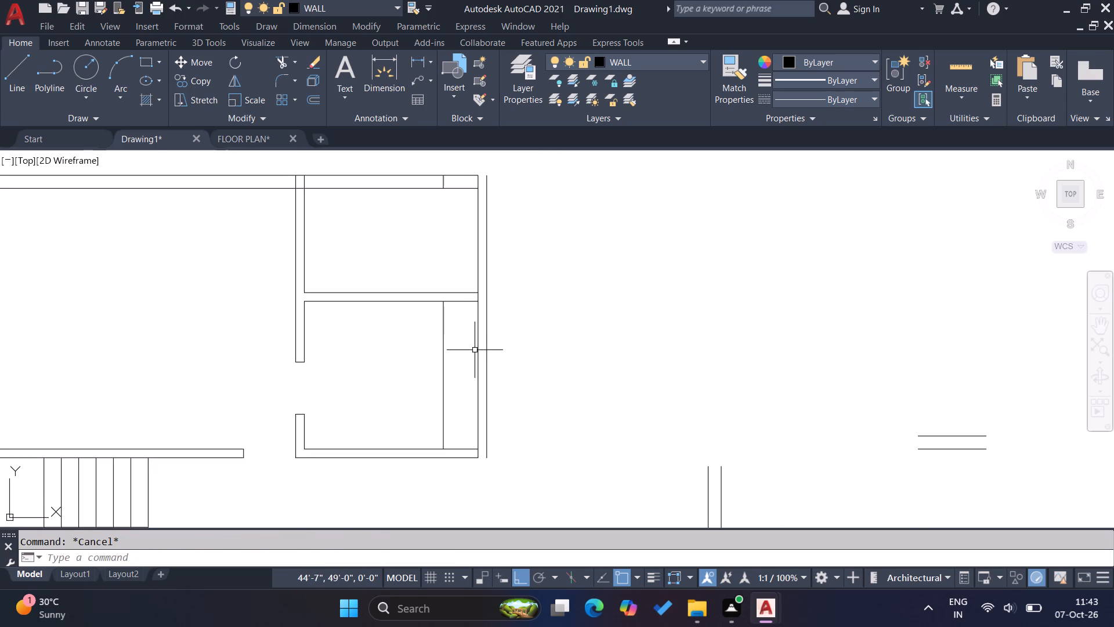
{"action": "scroll", "coordinate": [481, 351], "scroll_direction": "down", "scroll_amount": 1}
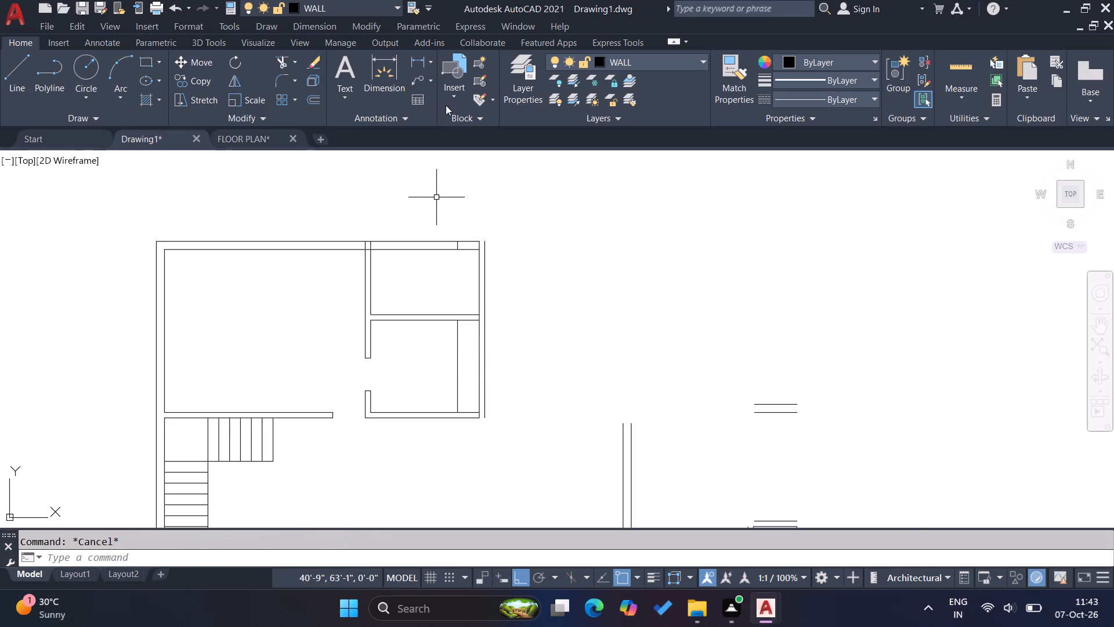
Measure the lower small room's width from the partition's inner face to the right-hand wall.
{"action": "left_click", "coordinate": [416, 66]}
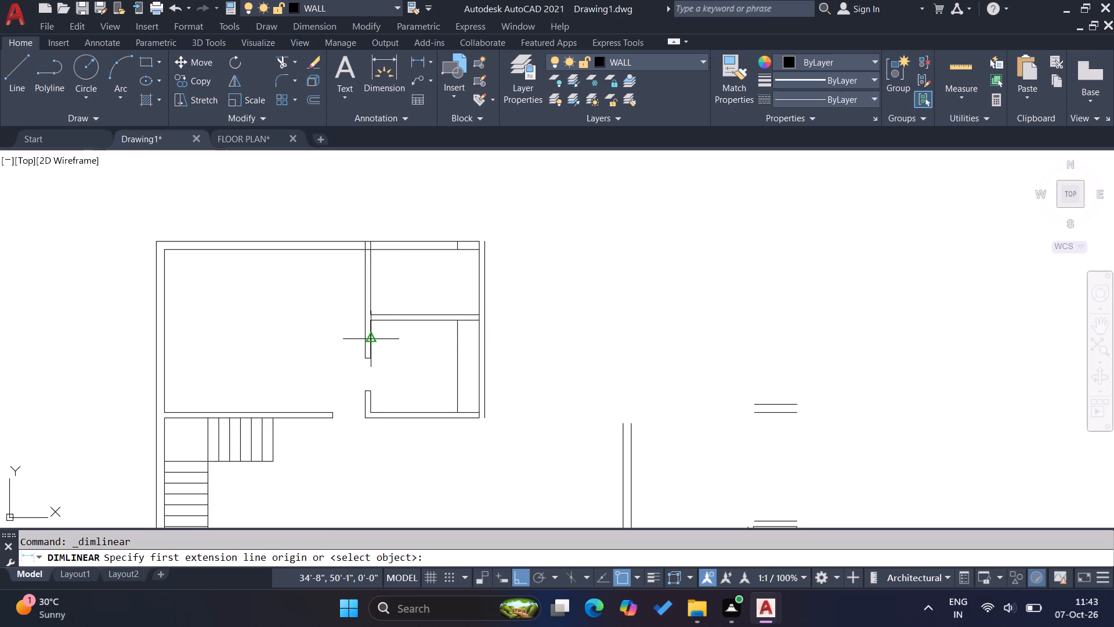
{"action": "left_click", "coordinate": [375, 336]}
{"action": "left_click", "coordinate": [475, 336]}
{"action": "key", "text": "Escape"}
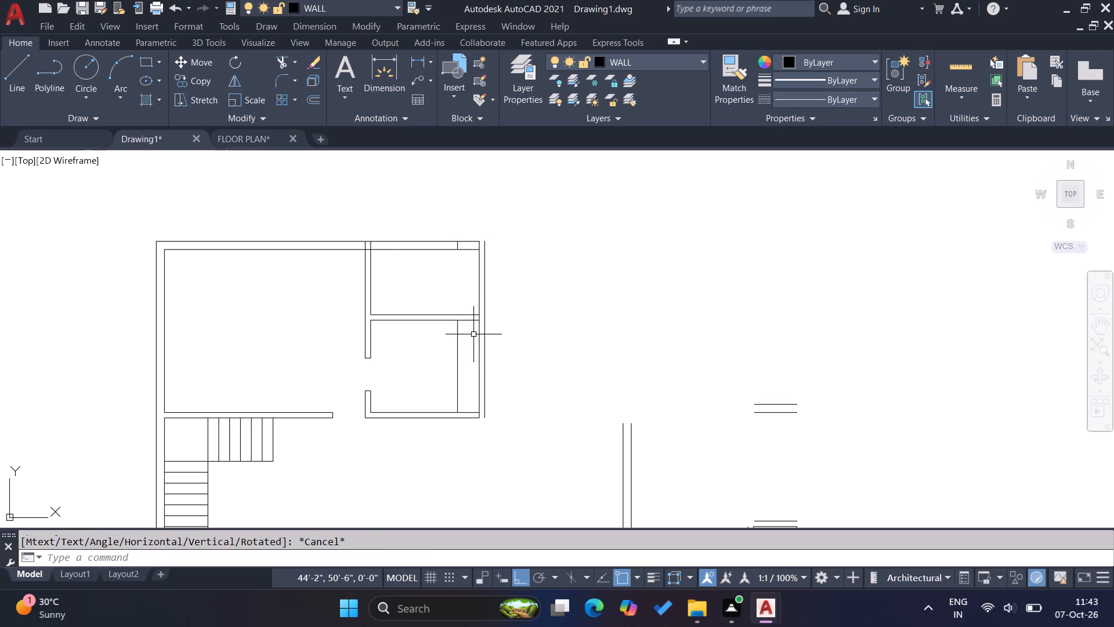
{"action": "key", "text": "Escape"}
{"action": "key", "text": "Escape"}
Offset the outer face of the small rooms' right-hand wall 10' to the right.
{"action": "key", "text": "o"}
{"action": "key", "text": "Return"}
{"action": "type", "text": "10'"}
{"action": "key", "text": "Return"}
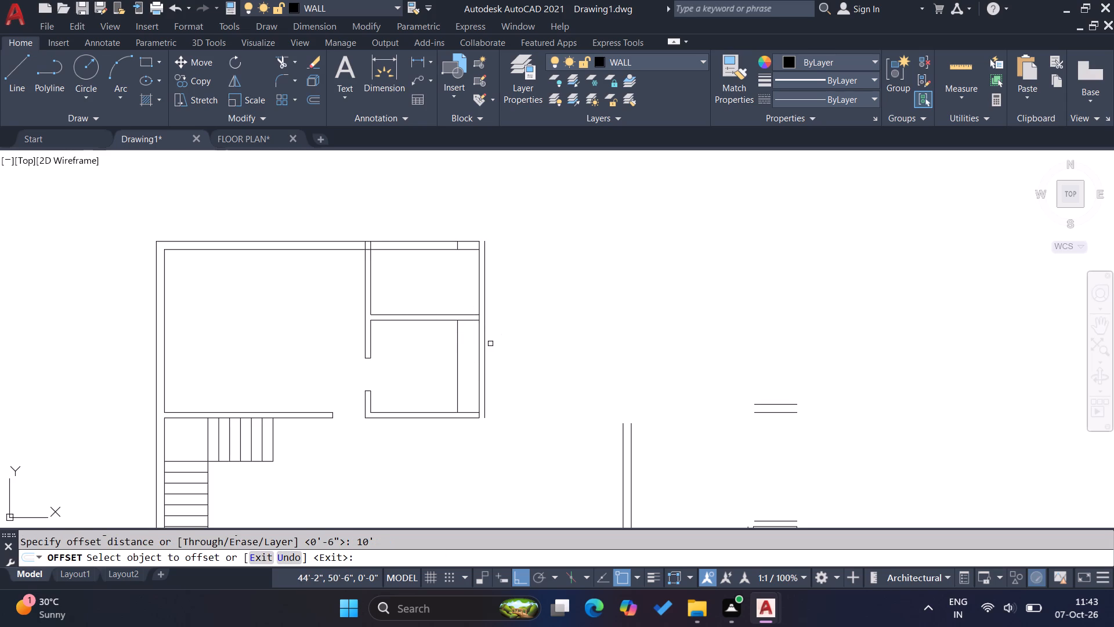
{"action": "left_click", "coordinate": [483, 341]}
{"action": "left_click", "coordinate": [565, 328]}
{"action": "key", "text": "Escape"}
{"action": "key", "text": "Escape"}
{"action": "scroll", "coordinate": [500, 339], "scroll_direction": "down", "scroll_amount": 3}
{"action": "scroll", "coordinate": [537, 341], "scroll_direction": "up", "scroll_amount": 1}
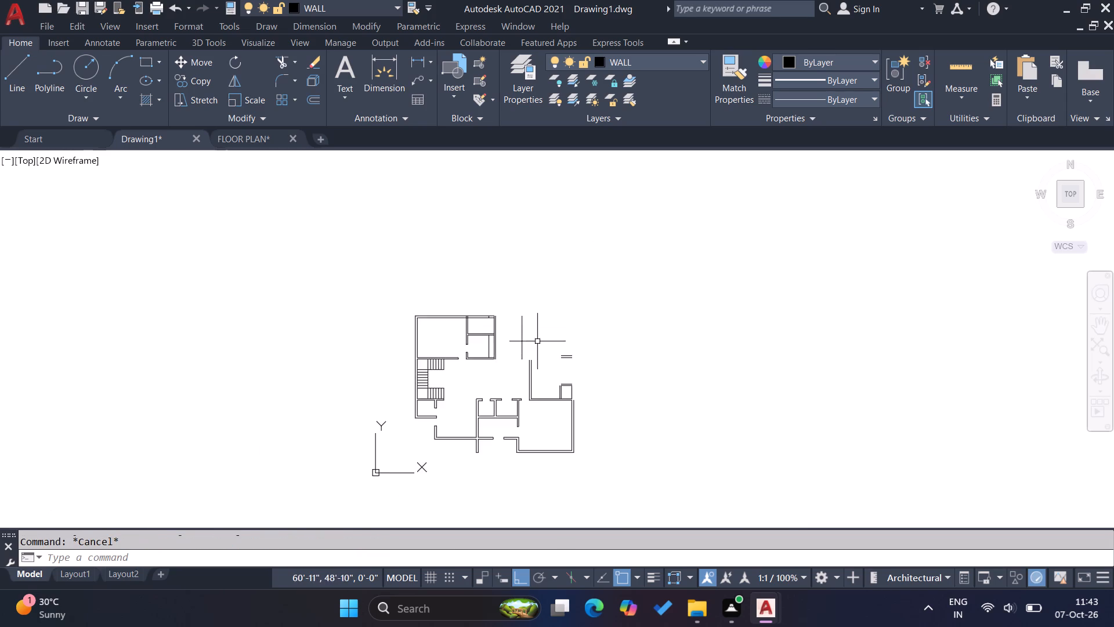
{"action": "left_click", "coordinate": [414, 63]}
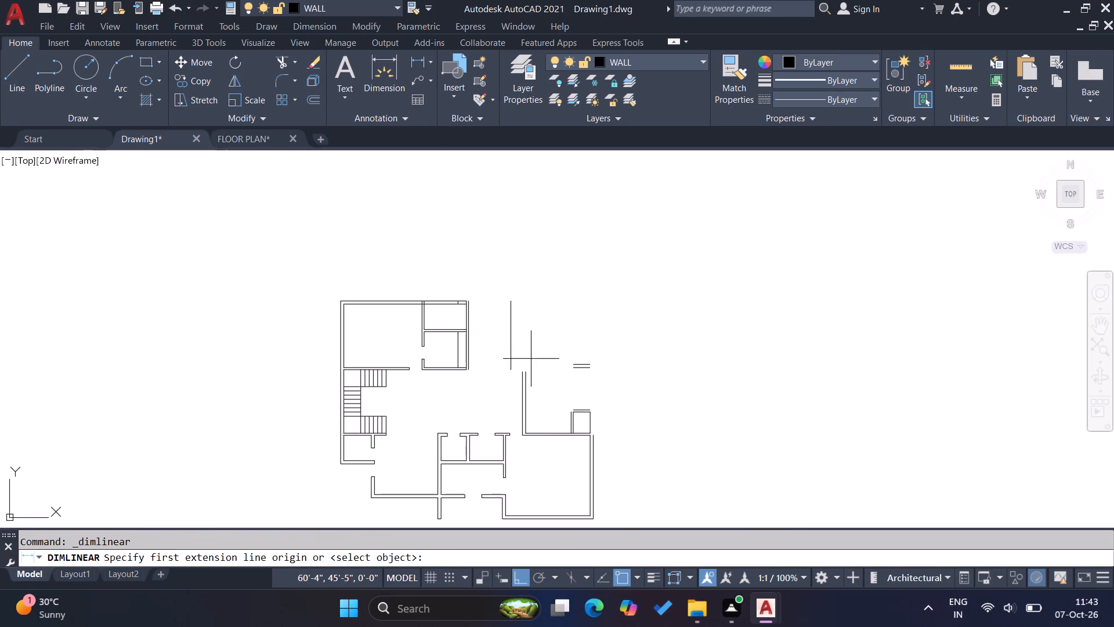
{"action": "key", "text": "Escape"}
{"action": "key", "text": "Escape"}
Offset the new vertical line 6" to the right to form the second face of that wall.
{"action": "key", "text": "o"}
{"action": "key", "text": "Return"}
{"action": "key", "text": "6"}
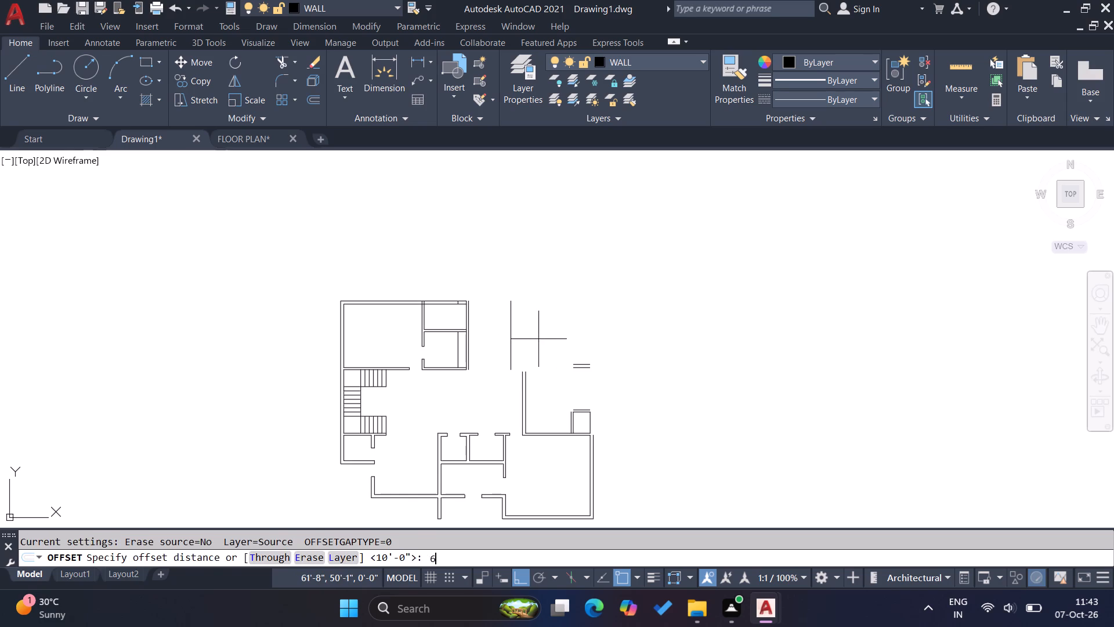
{"action": "key", "text": "Return"}
{"action": "left_click", "coordinate": [510, 322]}
{"action": "left_click", "coordinate": [561, 314]}
{"action": "key", "text": "Escape"}
{"action": "key", "text": "Escape"}
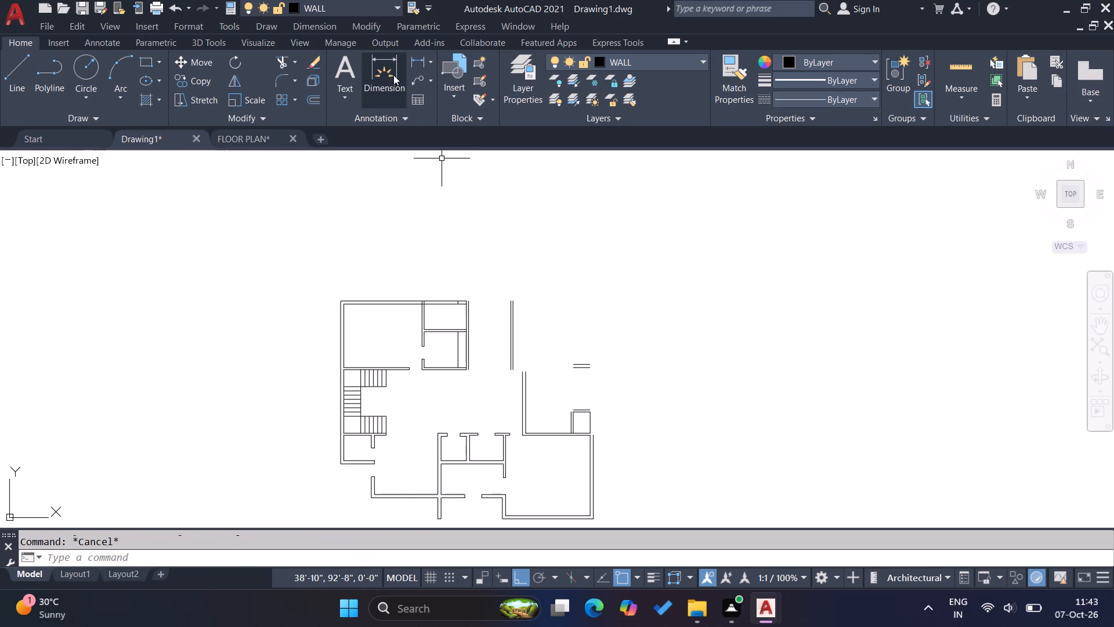
Measure the horizontal distance from the new wall's right face to the plan's far right outer wall.
{"action": "left_click", "coordinate": [410, 69]}
{"action": "scroll", "coordinate": [508, 351], "scroll_direction": "up", "scroll_amount": 3}
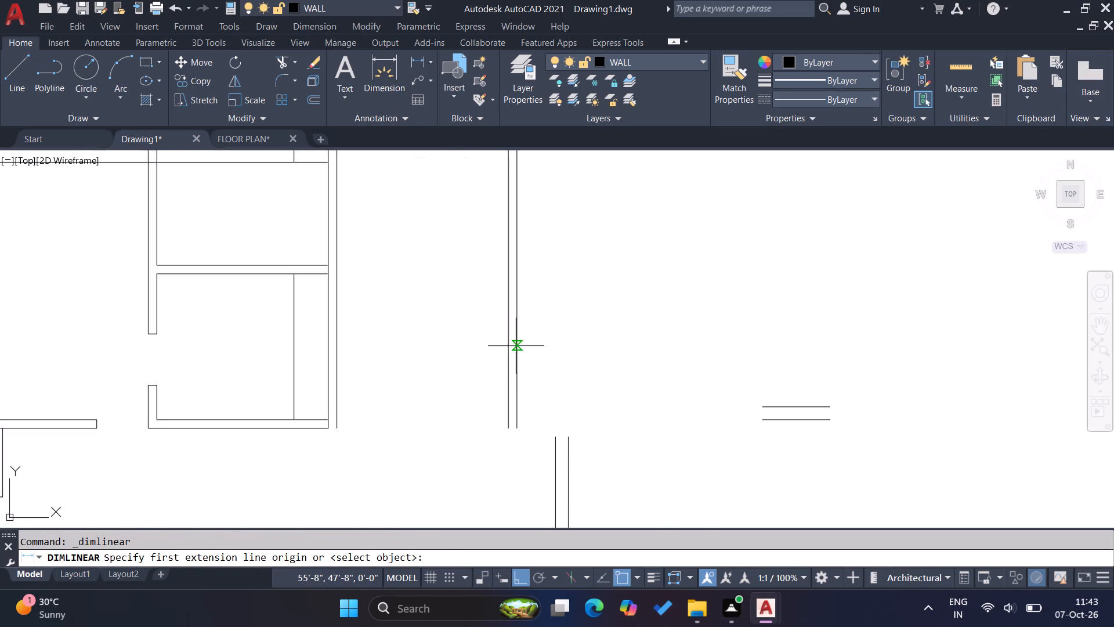
{"action": "left_click", "coordinate": [516, 346]}
{"action": "scroll", "coordinate": [513, 307], "scroll_direction": "down", "scroll_amount": 3}
{"action": "scroll", "coordinate": [598, 459], "scroll_direction": "up", "scroll_amount": 2}
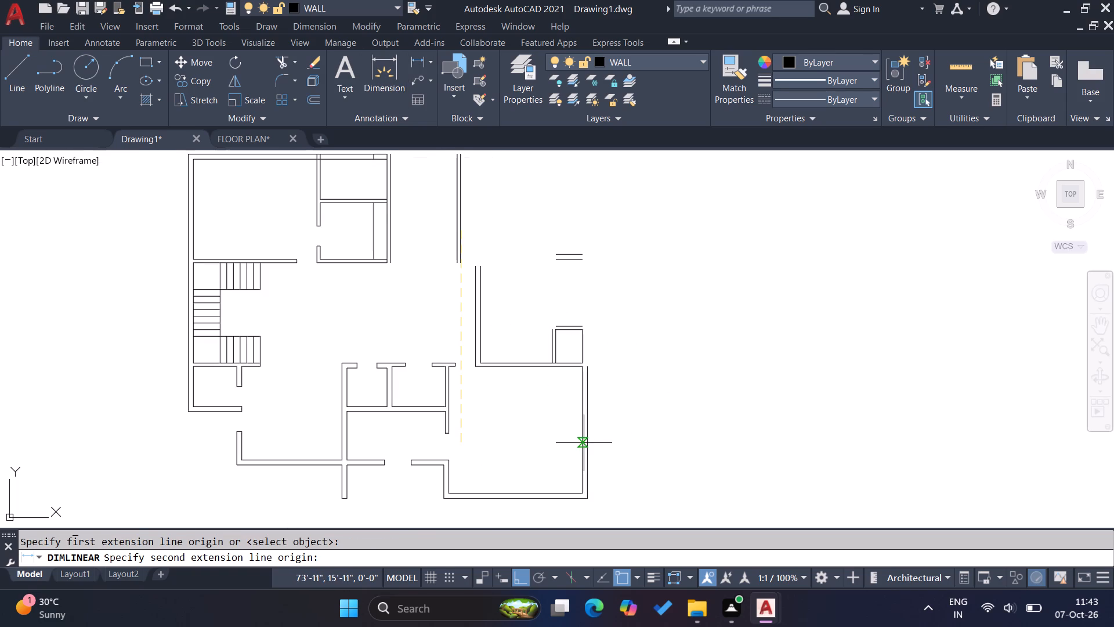
{"action": "left_click", "coordinate": [584, 443]}
{"action": "scroll", "coordinate": [529, 229], "scroll_direction": "up", "scroll_amount": 3}
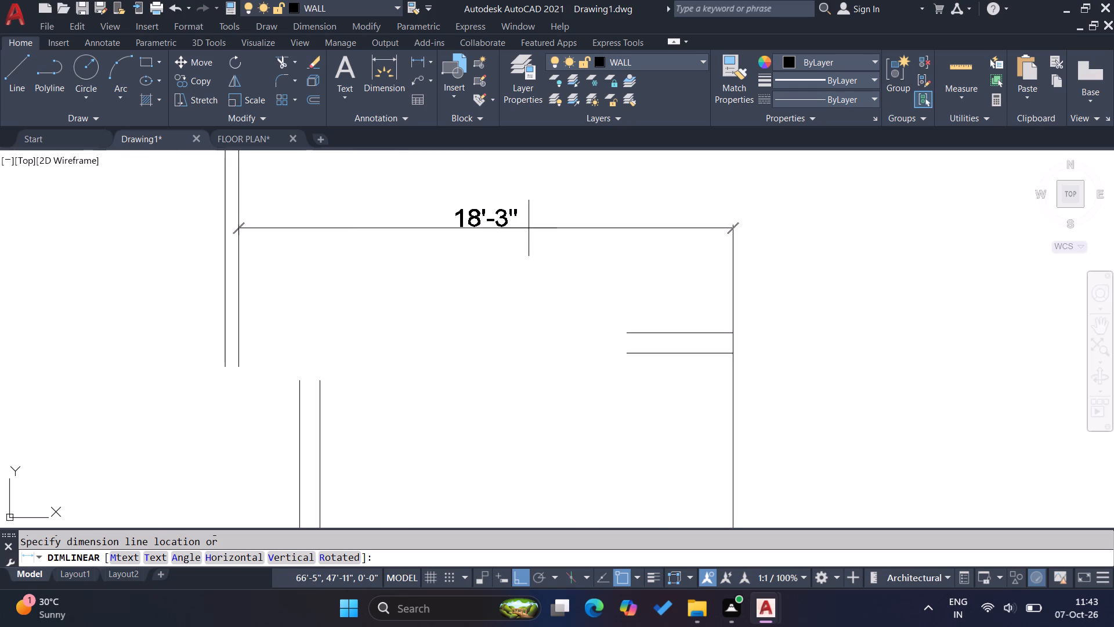
{"action": "scroll", "coordinate": [529, 228], "scroll_direction": "down", "scroll_amount": 3}
{"action": "key", "text": "Escape"}
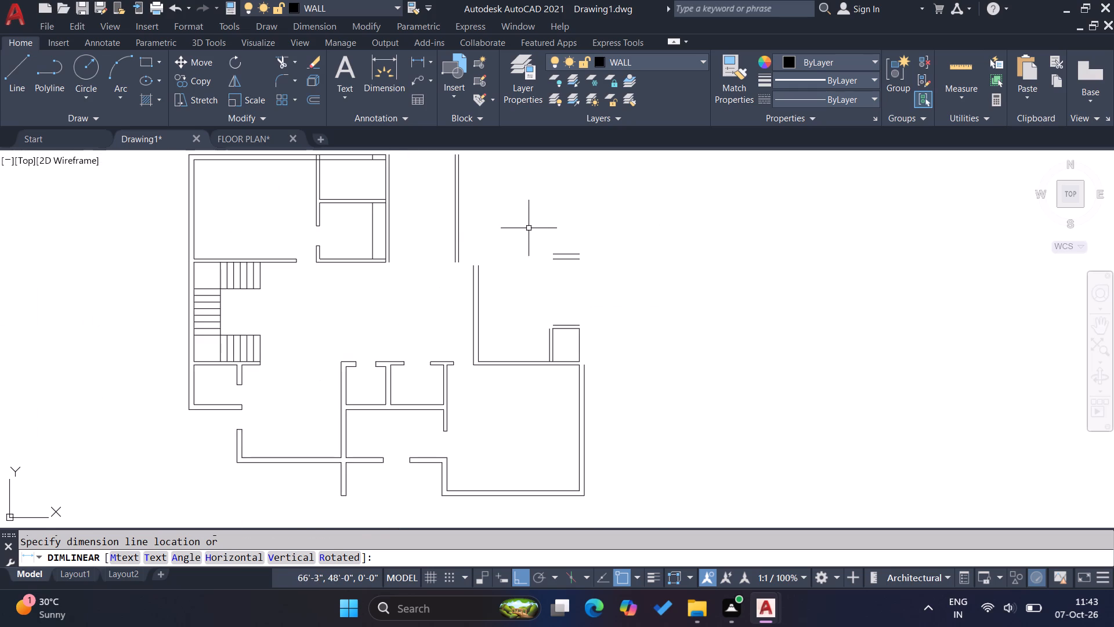
{"action": "key", "text": "Escape"}
{"action": "key", "text": "Escape"}
{"action": "key", "text": "Escape"}
{"action": "key", "text": "Escape"}
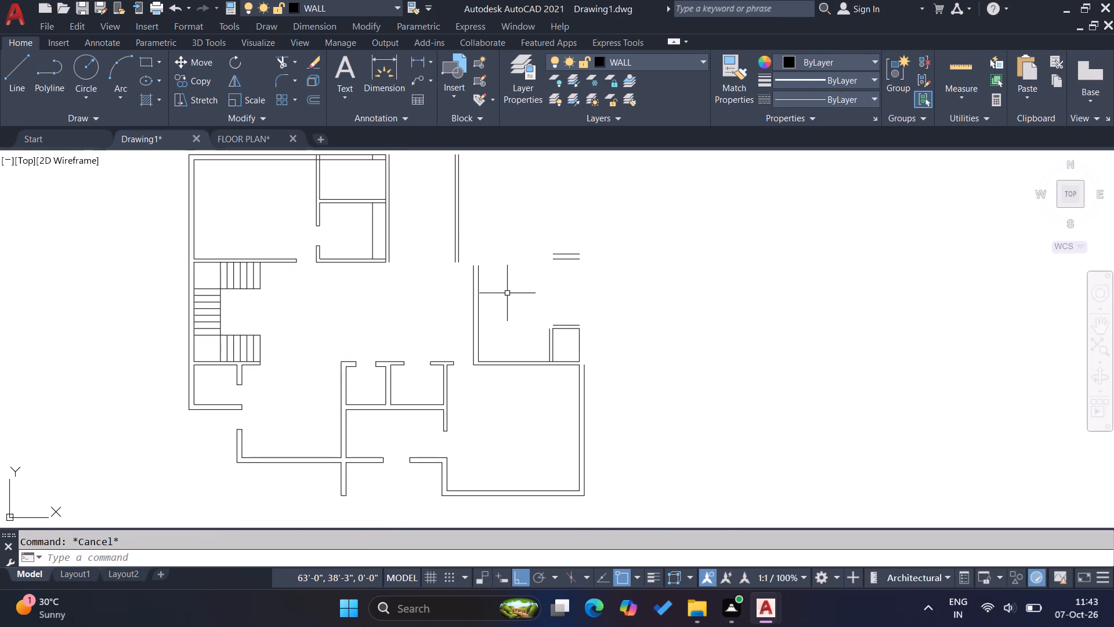
Fillet the far right wall's outer line with the top wall's outer line to close the plan's upper-right corner.
{"action": "scroll", "coordinate": [522, 316], "scroll_direction": "down", "scroll_amount": 1}
{"action": "scroll", "coordinate": [544, 270], "scroll_direction": "up", "scroll_amount": 1}
{"action": "key", "text": "f"}
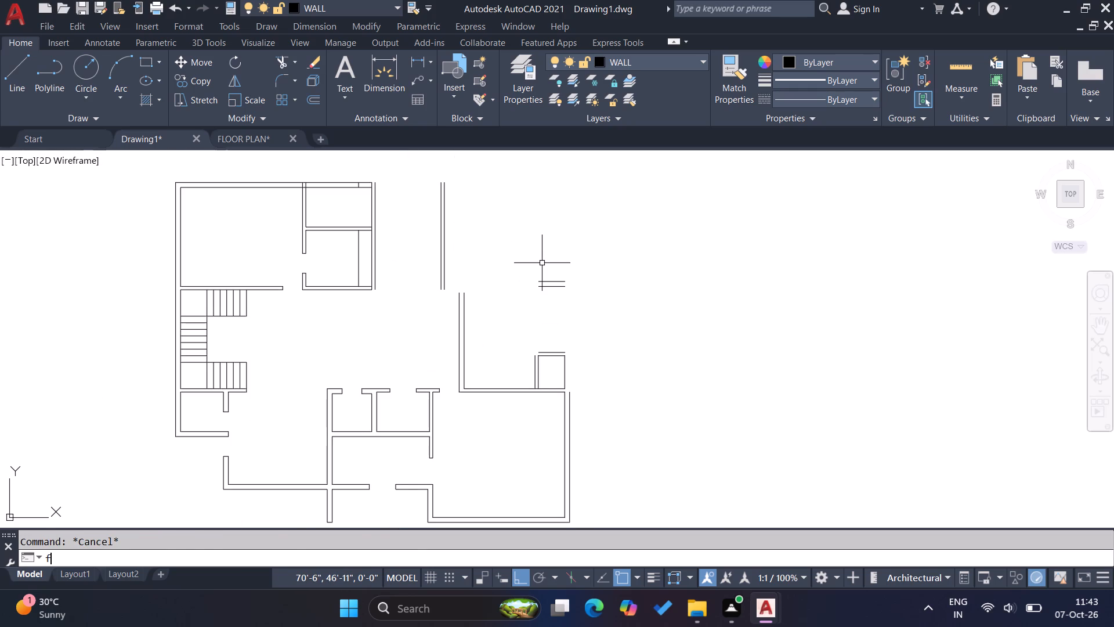
{"action": "key", "text": "Return"}
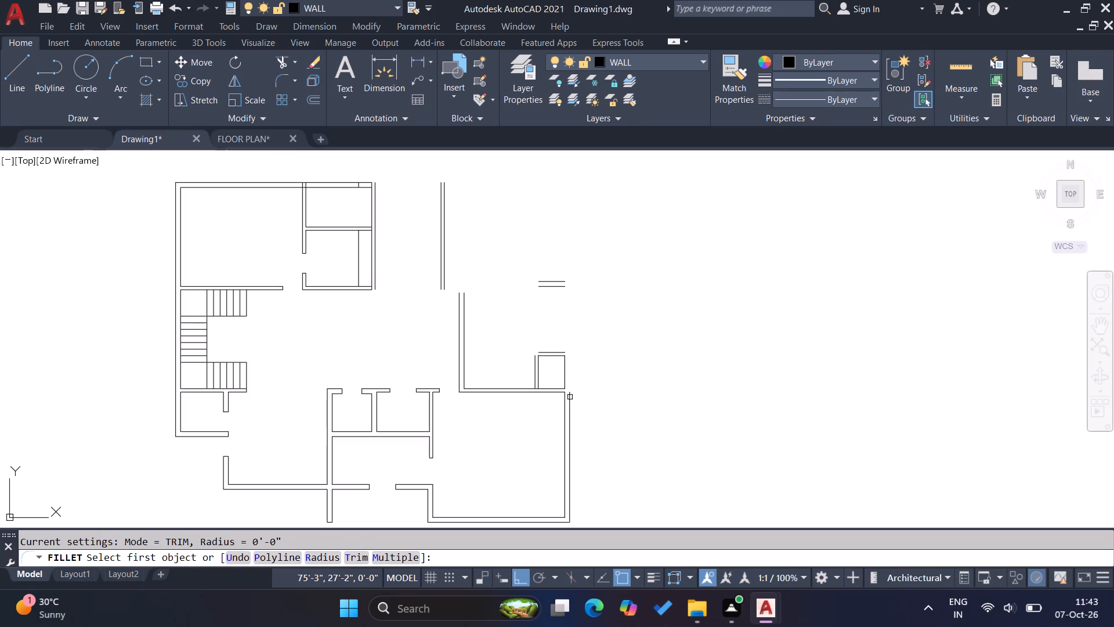
{"action": "left_click", "coordinate": [570, 397]}
{"action": "left_click", "coordinate": [341, 182]}
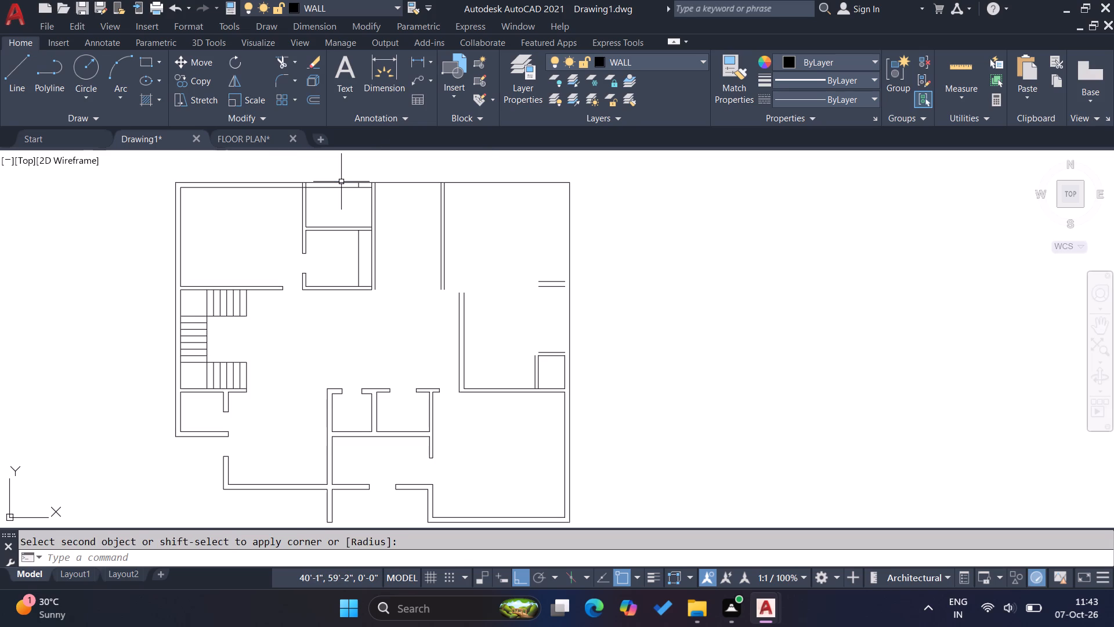
{"action": "key", "text": "Escape"}
{"action": "key", "text": "Escape"}
Fillet the far right wall's inner line with the top wall's inner line to complete the upper-right corner.
{"action": "type", "text": "ex"}
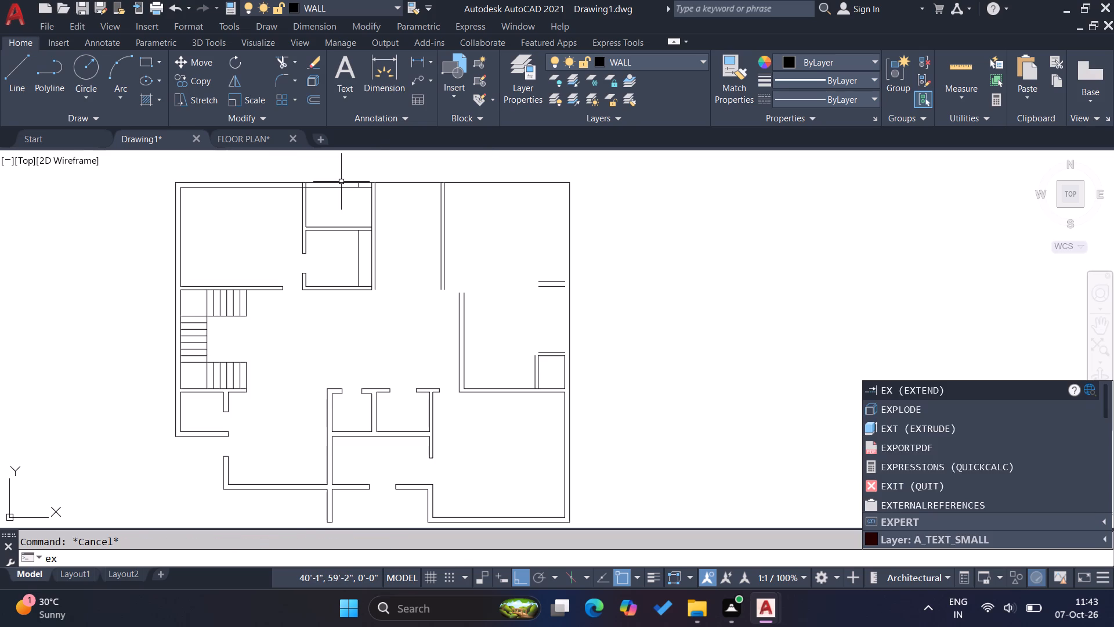
{"action": "key", "text": "Escape"}
{"action": "key", "text": "f"}
{"action": "key", "text": "Return"}
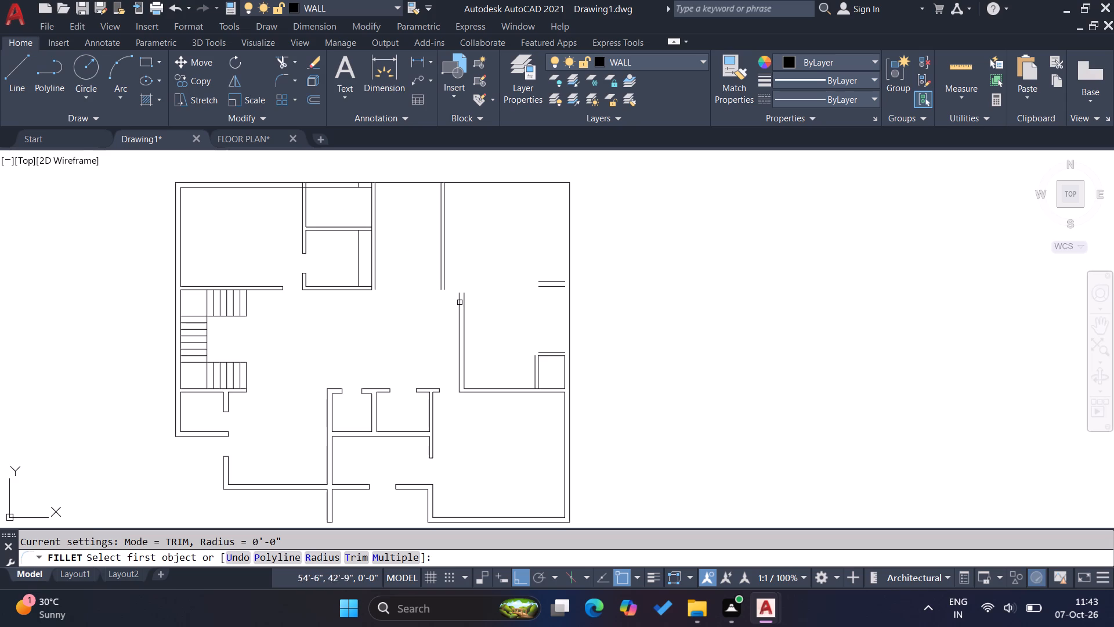
{"action": "left_click", "coordinate": [565, 377]}
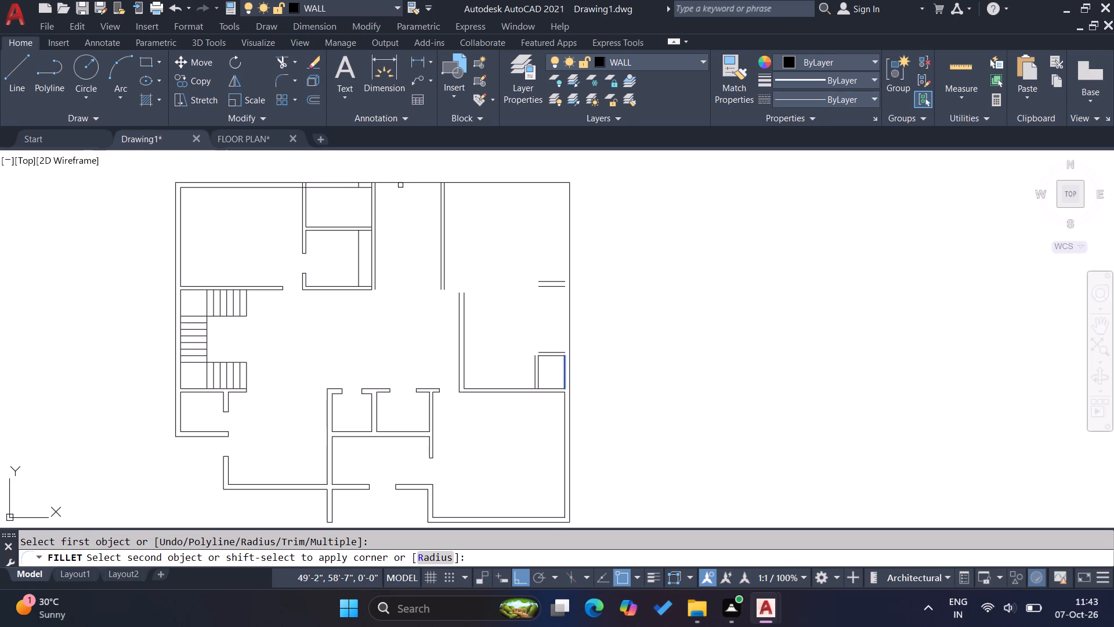
{"action": "left_click", "coordinate": [350, 189]}
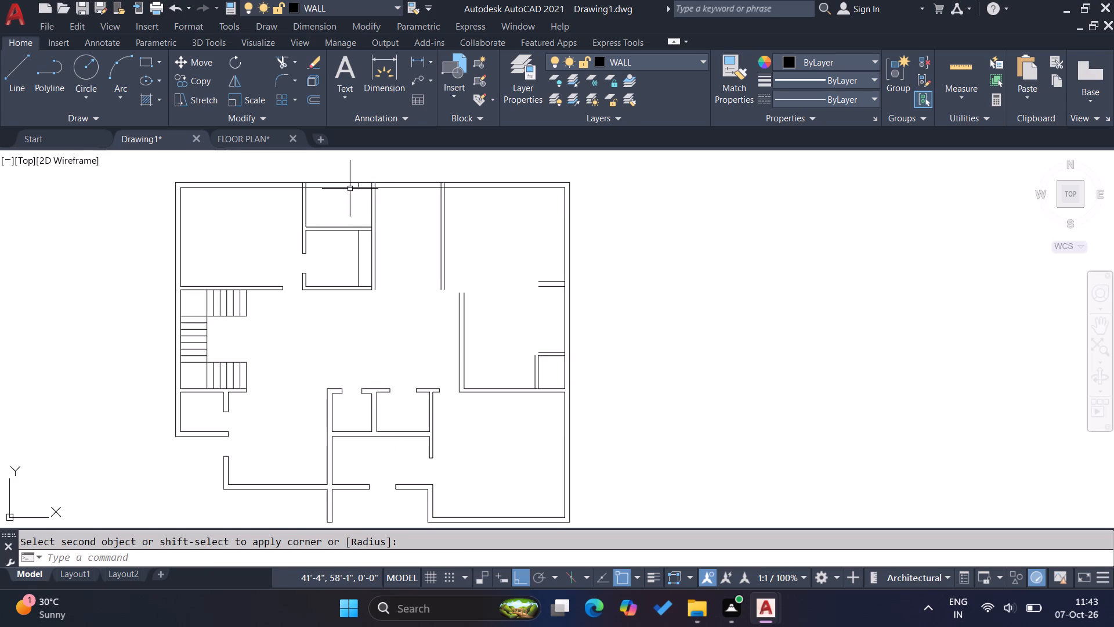
{"action": "key", "text": "Escape"}
{"action": "key", "text": "Escape"}
{"action": "key", "text": "Escape"}
{"action": "key", "text": "Escape"}
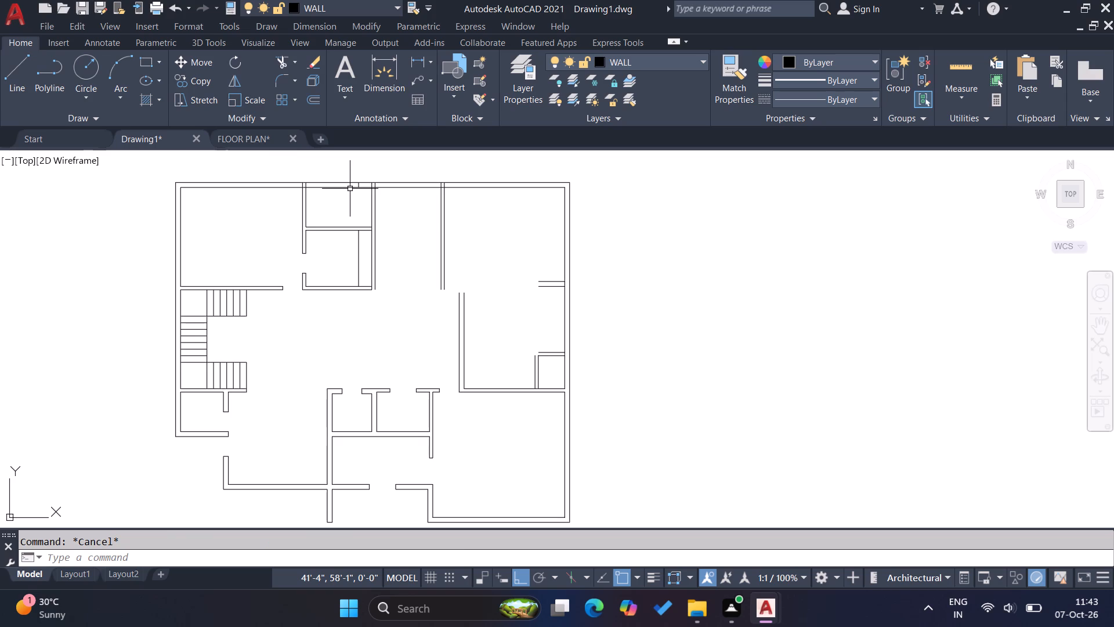
{"action": "key", "text": "Escape"}
{"action": "key", "text": "Escape"}
{"action": "key", "text": "Escape"}
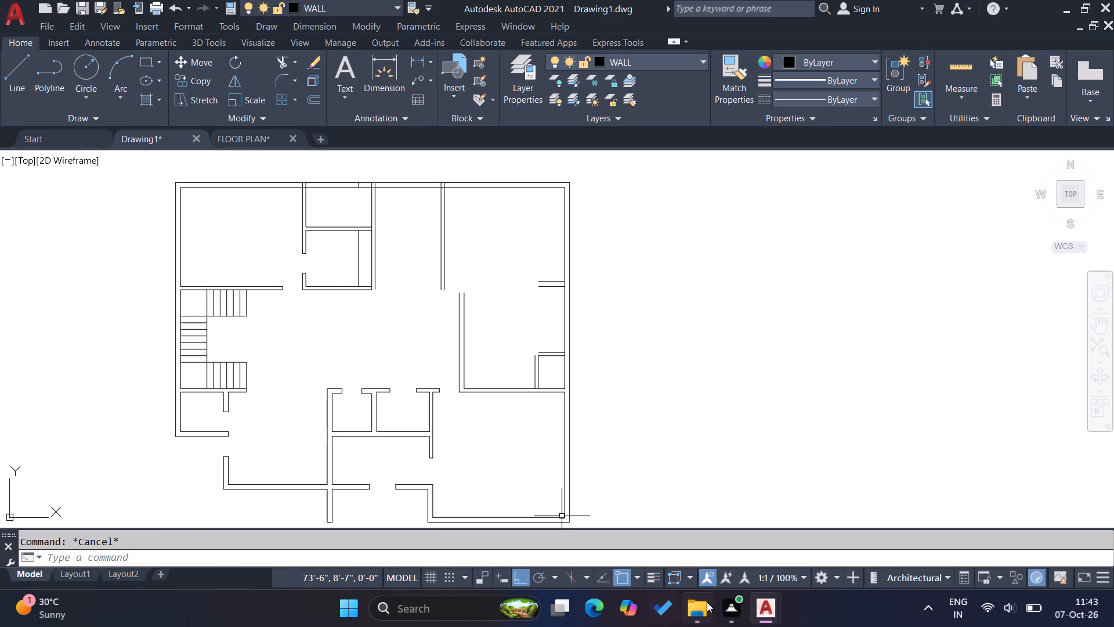
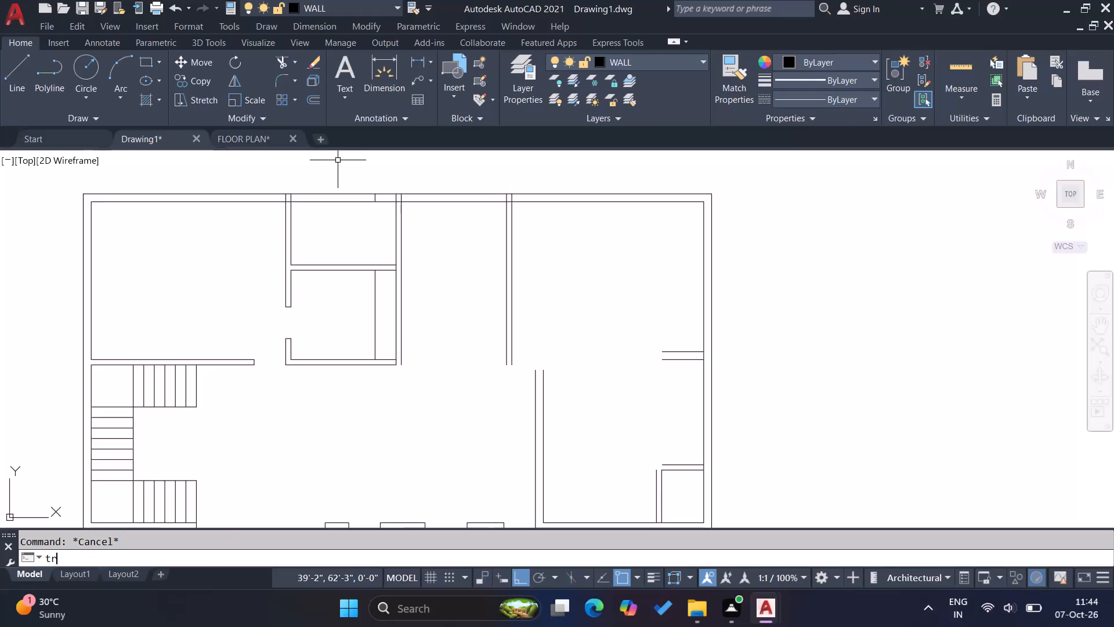
Trim away the short stray vertical line inside the top wall, above the closet partition.
{"action": "key", "text": "Return"}
{"action": "scroll", "coordinate": [353, 203], "scroll_direction": "up", "scroll_amount": 4}
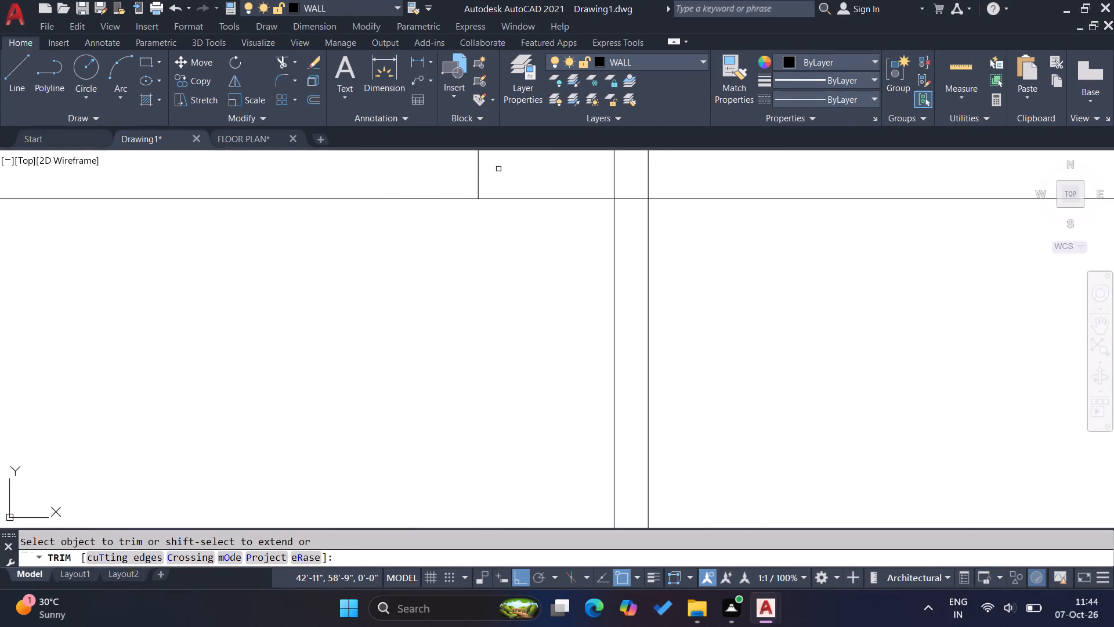
{"action": "left_click", "coordinate": [502, 169]}
{"action": "left_click", "coordinate": [439, 171]}
Trim the small upper room's left and right walls where they cross the top wall, opening both wall junctions.
{"action": "scroll", "coordinate": [453, 186], "scroll_direction": "down", "scroll_amount": 3}
{"action": "scroll", "coordinate": [293, 180], "scroll_direction": "up", "scroll_amount": 2}
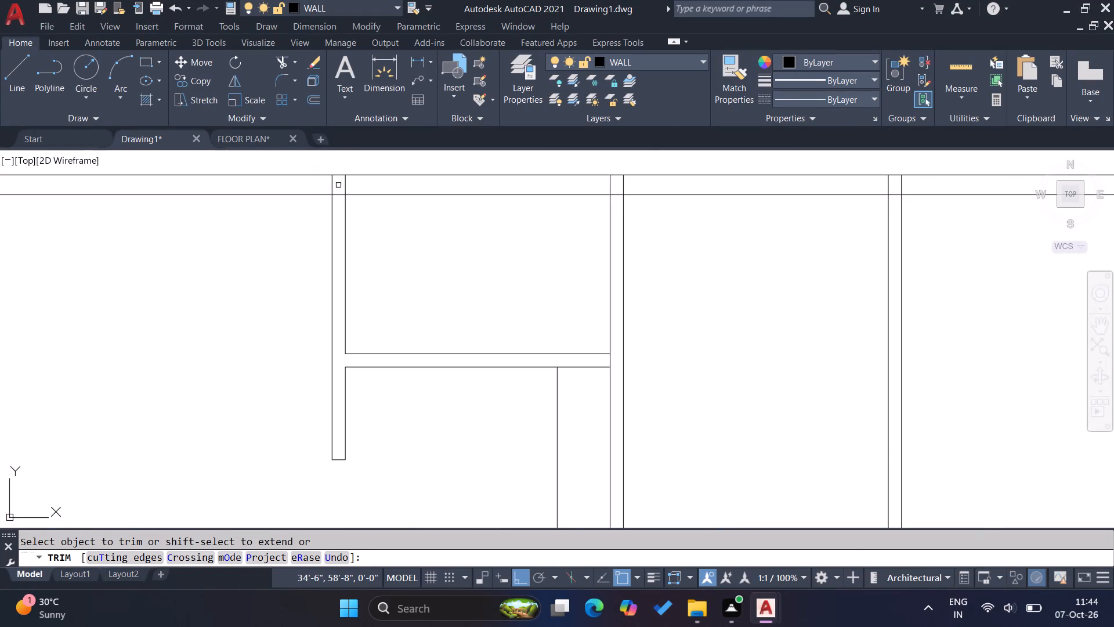
{"action": "left_click", "coordinate": [319, 185]}
{"action": "left_click", "coordinate": [664, 188]}
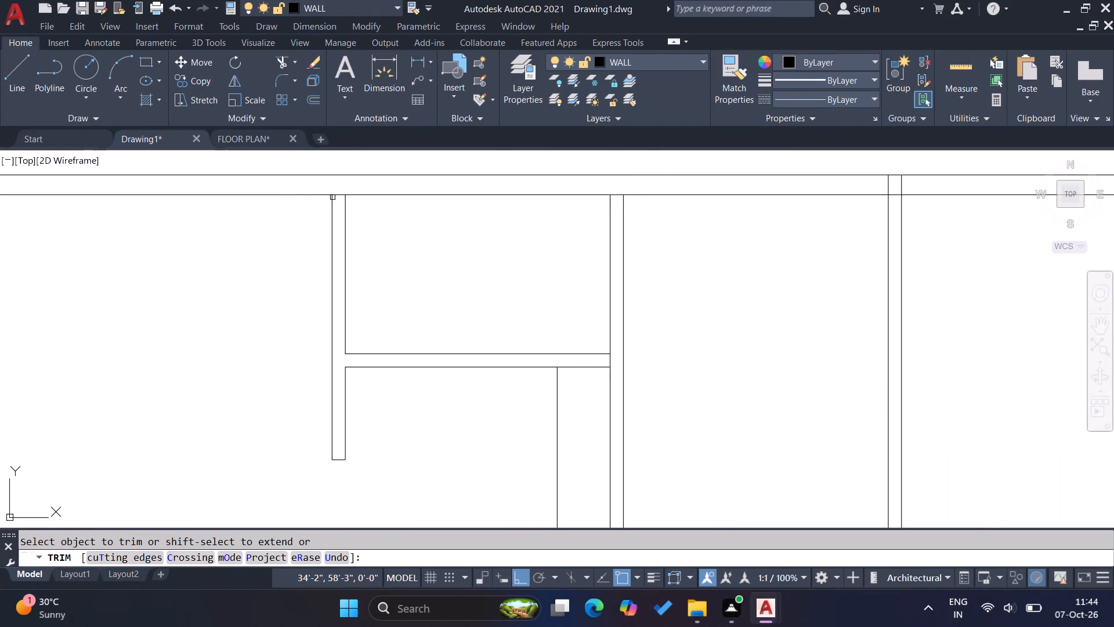
{"action": "scroll", "coordinate": [332, 197], "scroll_direction": "up", "scroll_amount": 4}
{"action": "left_click", "coordinate": [338, 186]}
{"action": "scroll", "coordinate": [321, 222], "scroll_direction": "down", "scroll_amount": 4}
{"action": "scroll", "coordinate": [506, 221], "scroll_direction": "up", "scroll_amount": 2}
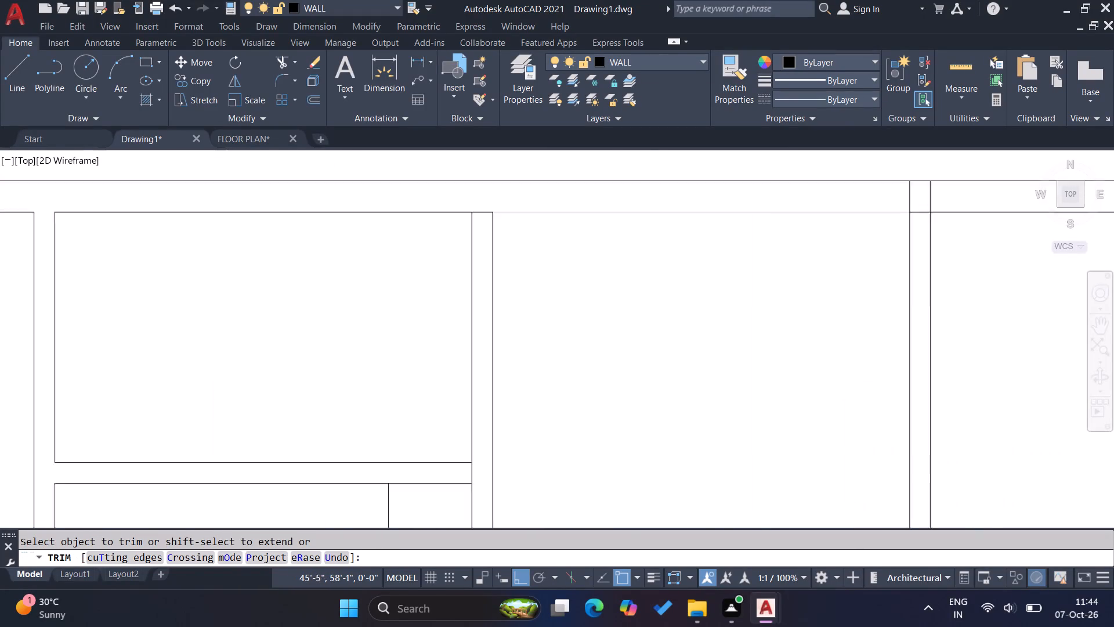
{"action": "scroll", "coordinate": [506, 221], "scroll_direction": "up", "scroll_amount": 2}
{"action": "left_click", "coordinate": [444, 186]}
{"action": "left_click", "coordinate": [437, 251]}
Trim the third upper partition's two lines and the inner wall line between them where it meets the top wall.
{"action": "scroll", "coordinate": [327, 224], "scroll_direction": "down", "scroll_amount": 4}
{"action": "scroll", "coordinate": [388, 233], "scroll_direction": "down", "scroll_amount": 3}
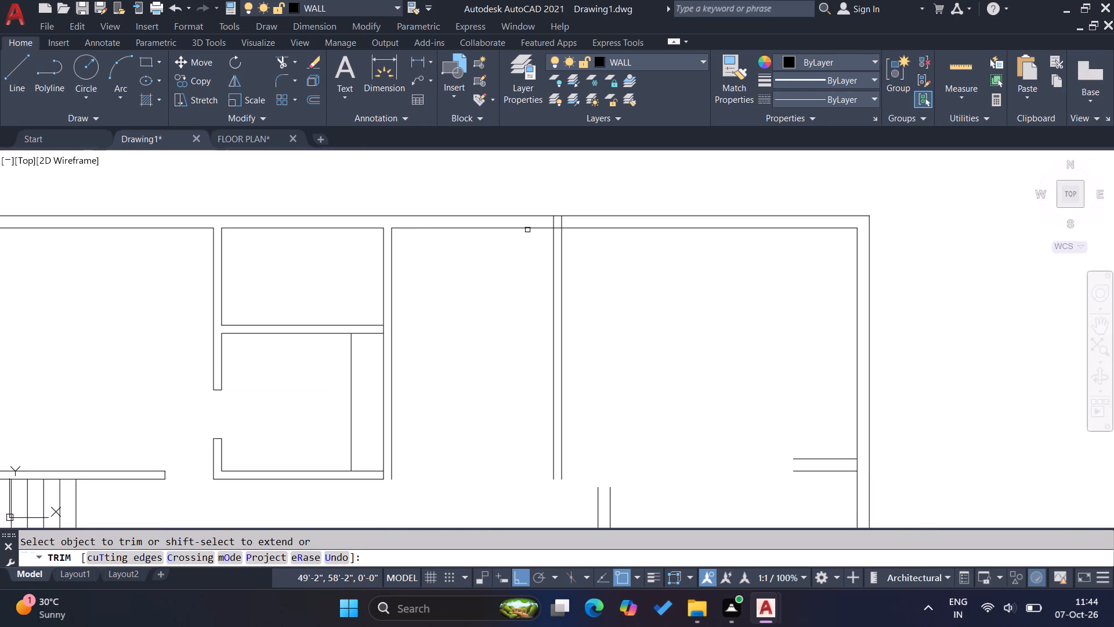
{"action": "scroll", "coordinate": [529, 231], "scroll_direction": "up", "scroll_amount": 4}
{"action": "left_click", "coordinate": [737, 200]}
{"action": "left_click", "coordinate": [623, 194]}
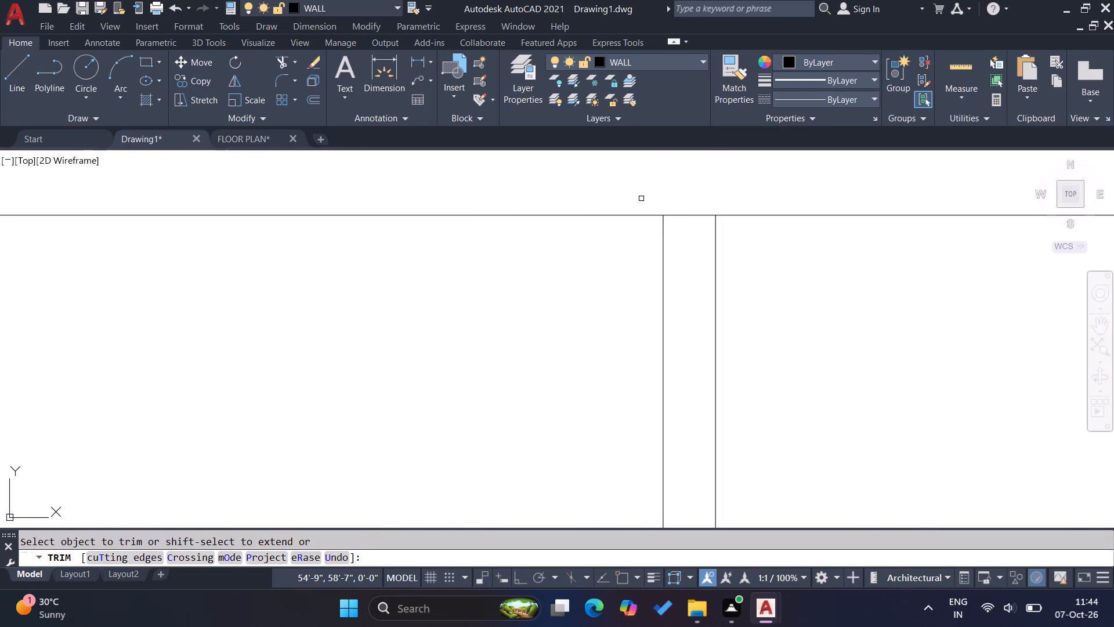
{"action": "left_click", "coordinate": [689, 199]}
{"action": "left_click", "coordinate": [697, 232]}
Trim the far right wall's inner line between the faces of the two short stub walls to open their junctions.
{"action": "scroll", "coordinate": [466, 239], "scroll_direction": "down", "scroll_amount": 6}
{"action": "scroll", "coordinate": [561, 220], "scroll_direction": "down", "scroll_amount": 3}
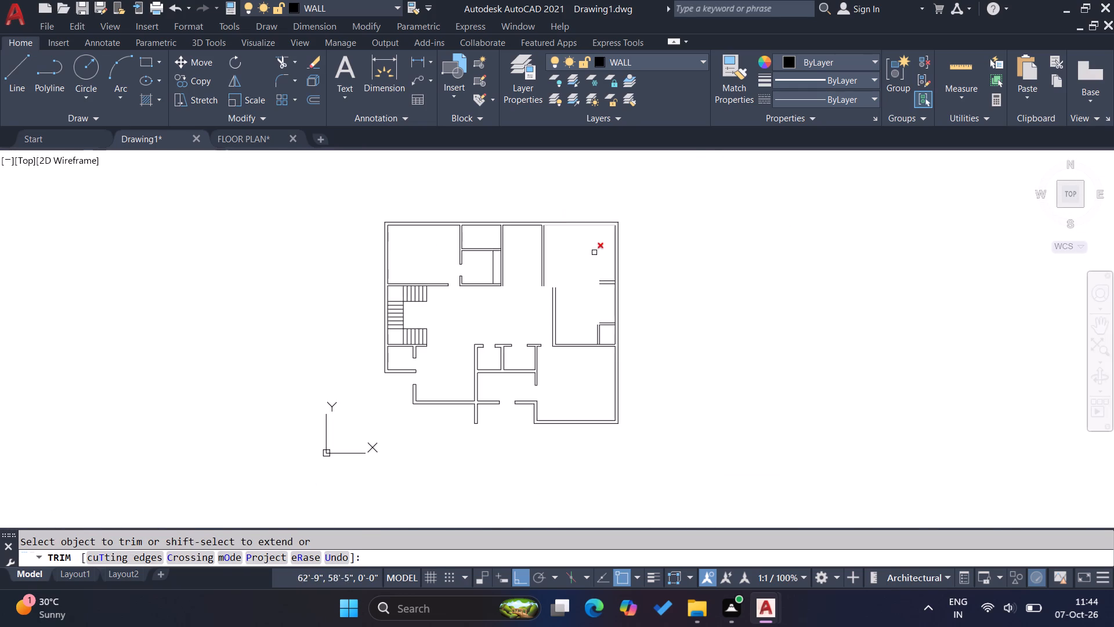
{"action": "scroll", "coordinate": [597, 282], "scroll_direction": "up", "scroll_amount": 4}
{"action": "scroll", "coordinate": [674, 279], "scroll_direction": "up", "scroll_amount": 3}
{"action": "left_click", "coordinate": [770, 292]}
{"action": "left_click", "coordinate": [739, 307]}
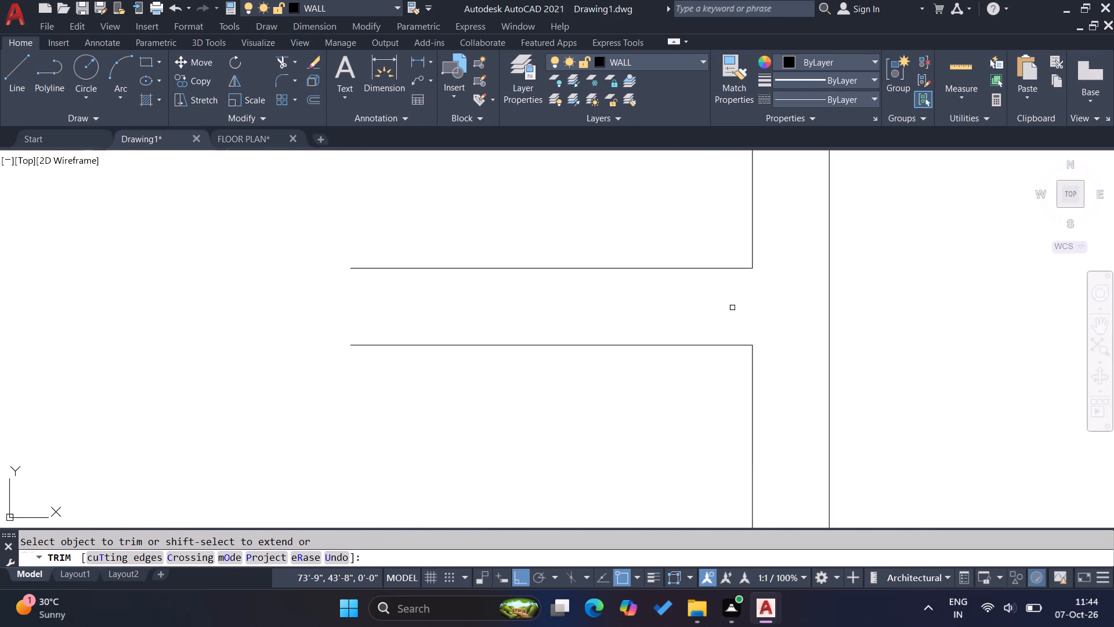
{"action": "scroll", "coordinate": [524, 248], "scroll_direction": "down", "scroll_amount": 6}
{"action": "scroll", "coordinate": [543, 366], "scroll_direction": "up", "scroll_amount": 3}
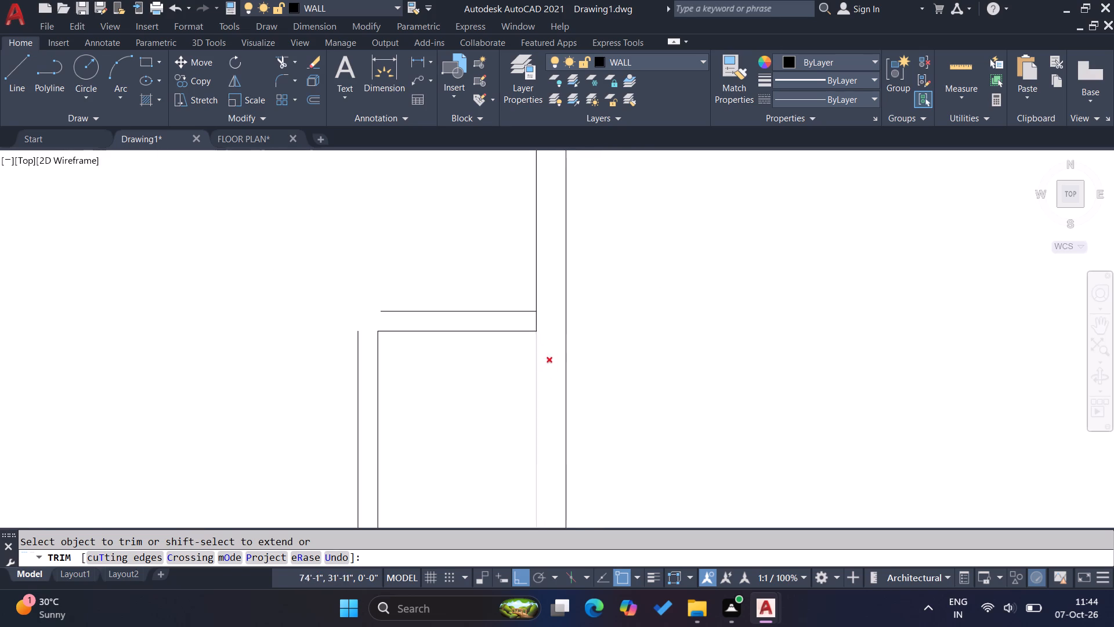
{"action": "scroll", "coordinate": [537, 338], "scroll_direction": "up", "scroll_amount": 2}
{"action": "left_click", "coordinate": [544, 315]}
{"action": "left_click", "coordinate": [491, 319]}
Trim the horizontal wall line between the faces of the small lower-right closet's left wall.
{"action": "scroll", "coordinate": [512, 308], "scroll_direction": "down", "scroll_amount": 4}
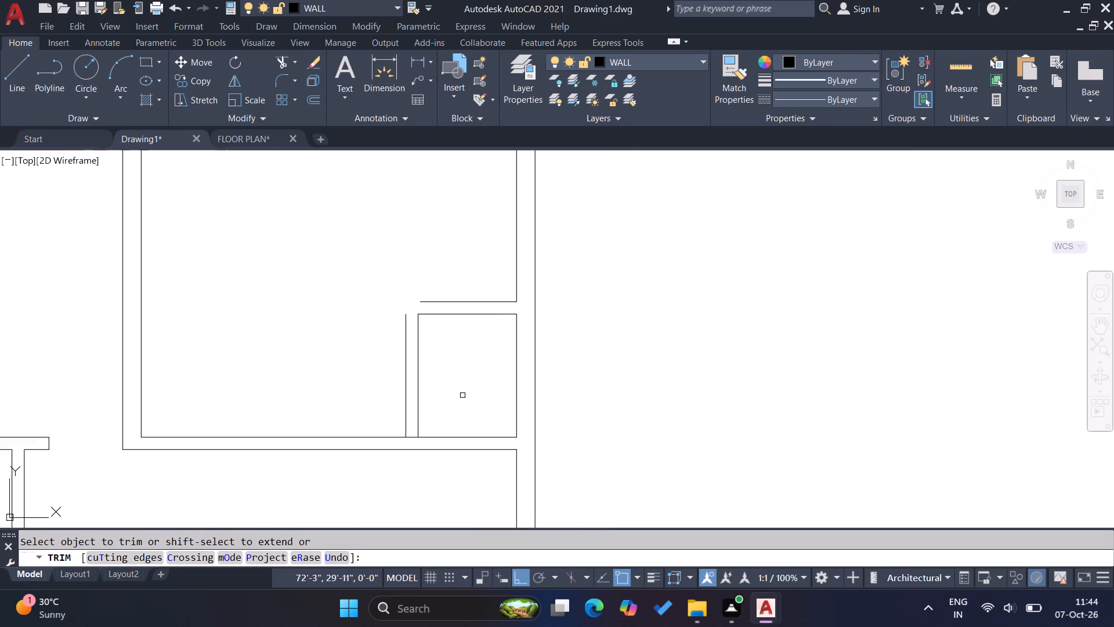
{"action": "scroll", "coordinate": [410, 448], "scroll_direction": "up", "scroll_amount": 3}
{"action": "left_click", "coordinate": [414, 431]}
{"action": "left_click", "coordinate": [404, 367]}
{"action": "scroll", "coordinate": [404, 369], "scroll_direction": "down", "scroll_amount": 8}
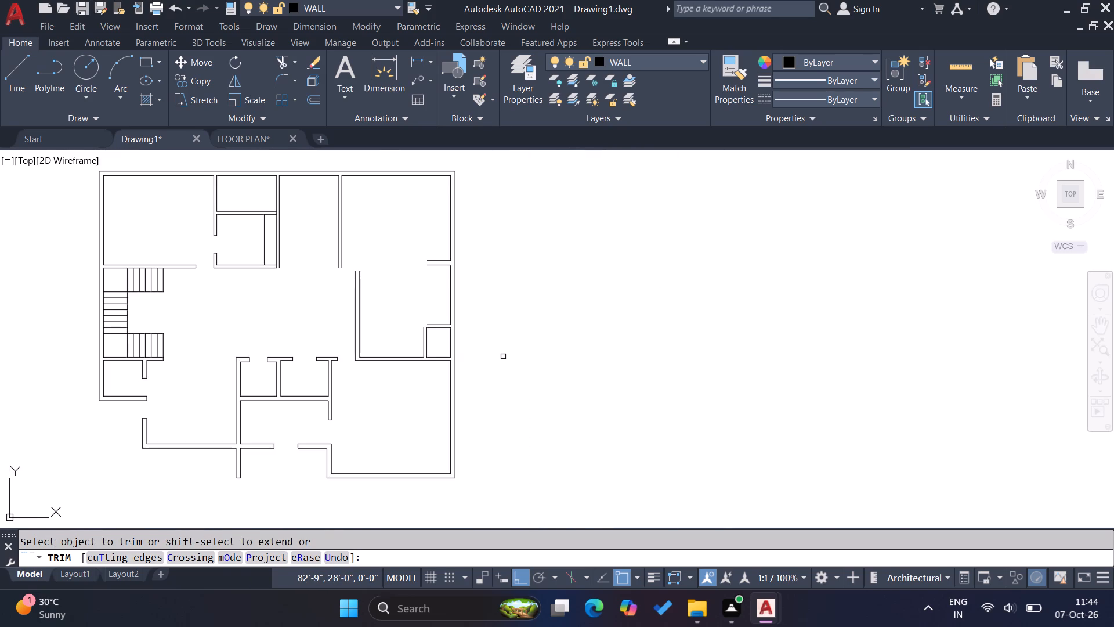
{"action": "key", "text": "Escape"}
{"action": "key", "text": "Escape"}
Fillet the small upper rooms' right wall outer line with the outer line of their bottom wall.
{"action": "key", "text": "f"}
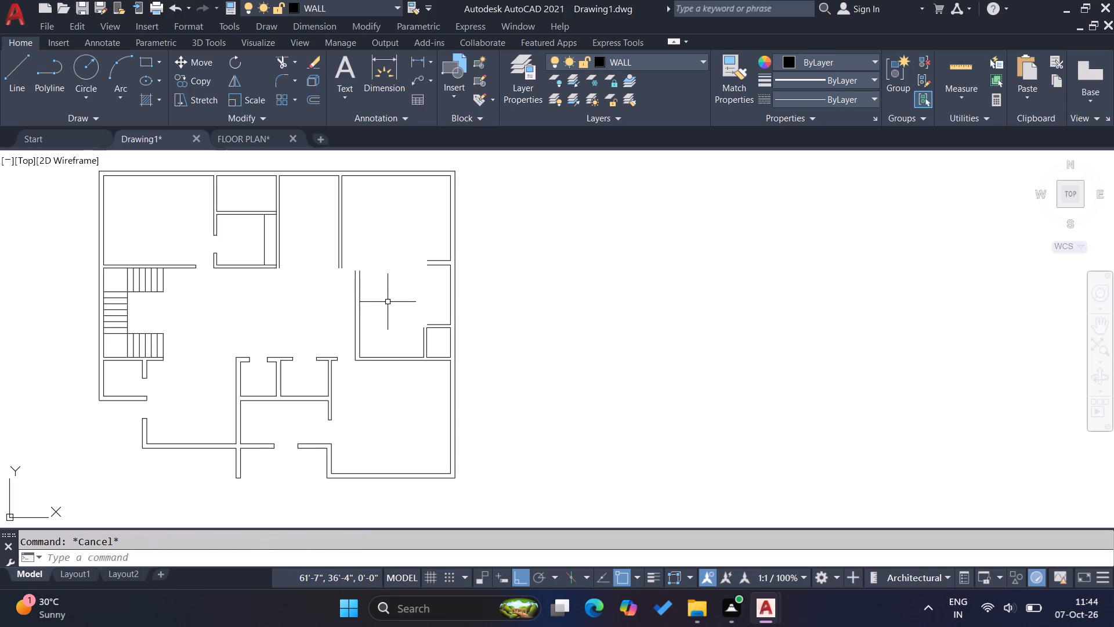
{"action": "key", "text": "Return"}
{"action": "scroll", "coordinate": [273, 254], "scroll_direction": "up", "scroll_amount": 2}
{"action": "left_click", "coordinate": [285, 262]}
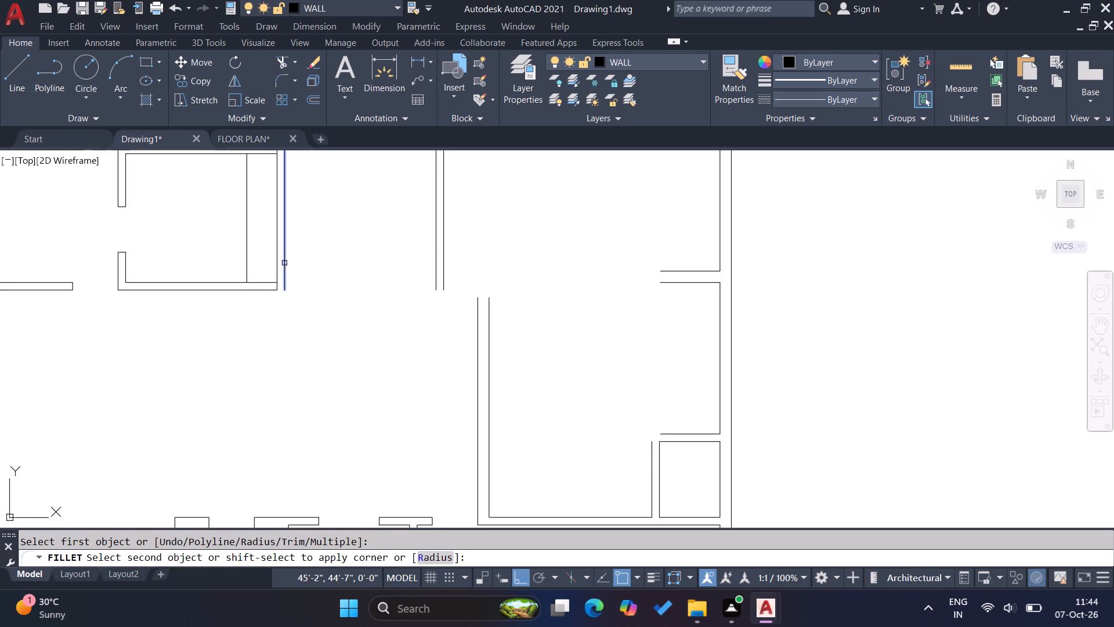
{"action": "left_click", "coordinate": [266, 290]}
{"action": "key", "text": "Escape"}
{"action": "key", "text": "Escape"}
{"action": "key", "text": "Escape"}
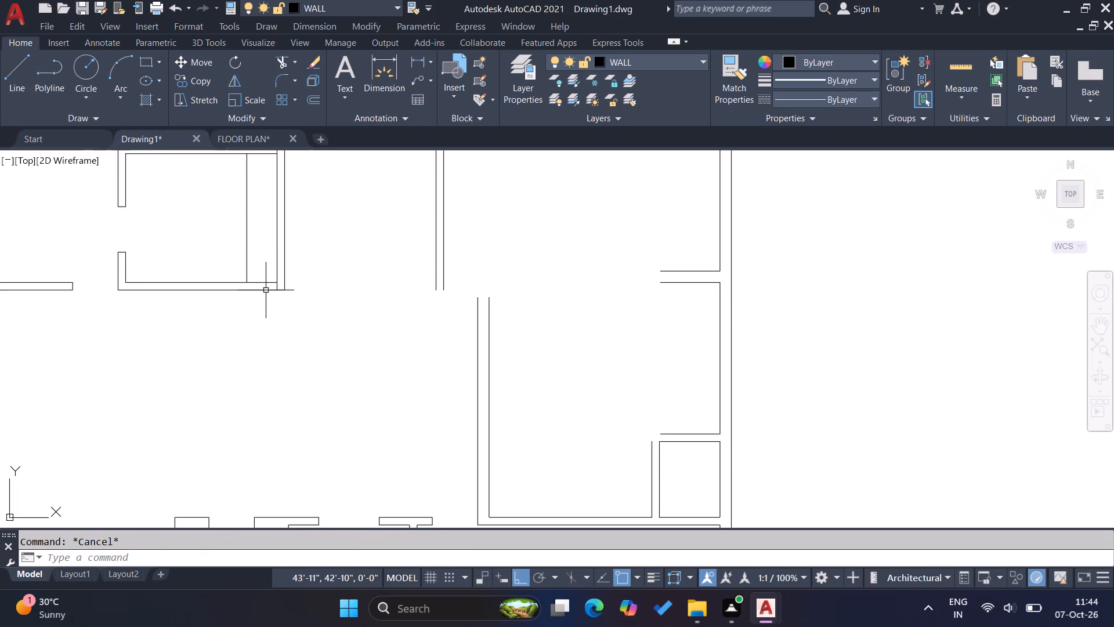
Trim the leftover inner line end crossing the bottom wall at the new lower-right corner.
{"action": "type", "text": "tr"}
{"action": "key", "text": "Return"}
{"action": "scroll", "coordinate": [266, 300], "scroll_direction": "up", "scroll_amount": 3}
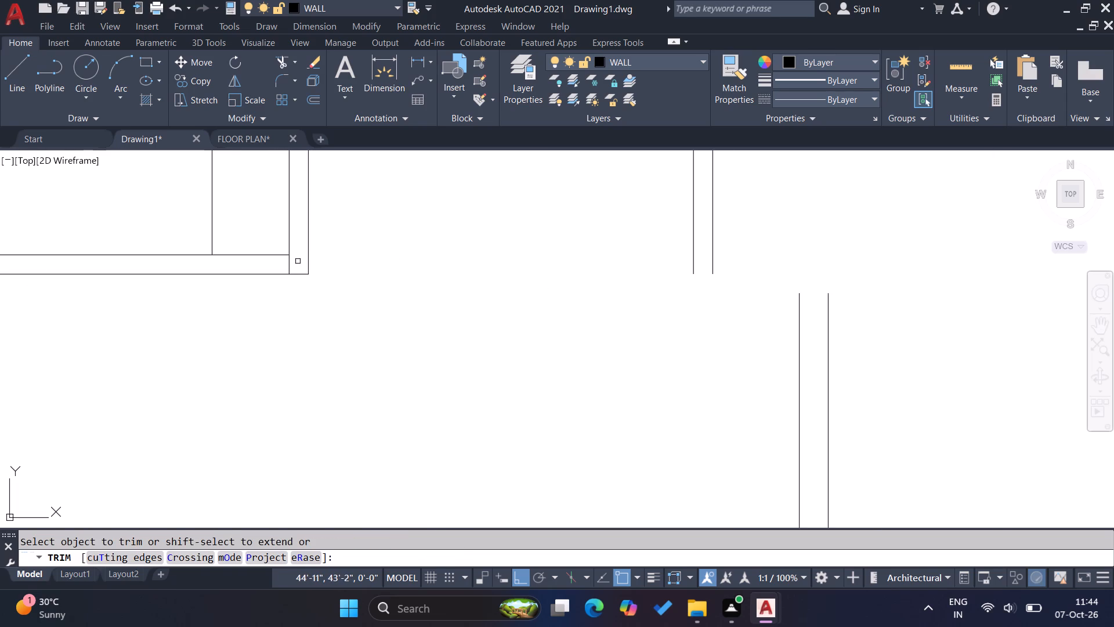
{"action": "left_click", "coordinate": [298, 261]}
{"action": "left_click", "coordinate": [277, 266]}
{"action": "key", "text": "Escape"}
{"action": "key", "text": "Escape"}
{"action": "key", "text": "Escape"}
{"action": "key", "text": "Escape"}
{"action": "key", "text": "Escape"}
{"action": "key", "text": "Escape"}
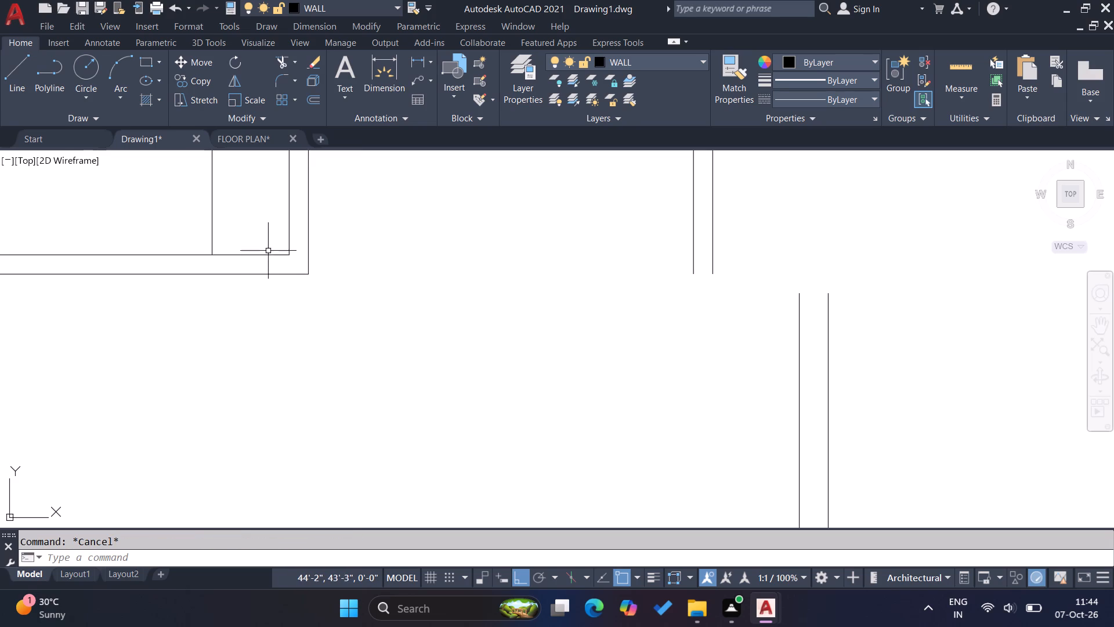
Trim the right wall's inner line where the horizontal partition between the two small upper rooms meets it.
{"action": "scroll", "coordinate": [411, 340], "scroll_direction": "down", "scroll_amount": 3}
{"action": "scroll", "coordinate": [300, 399], "scroll_direction": "down", "scroll_amount": 2}
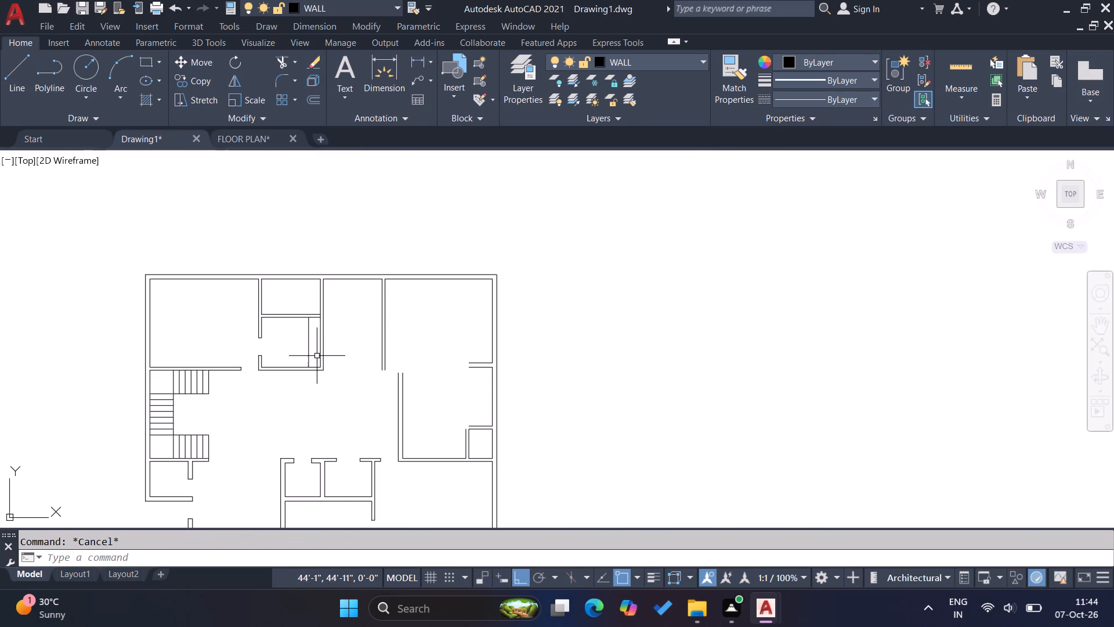
{"action": "scroll", "coordinate": [309, 316], "scroll_direction": "up", "scroll_amount": 2}
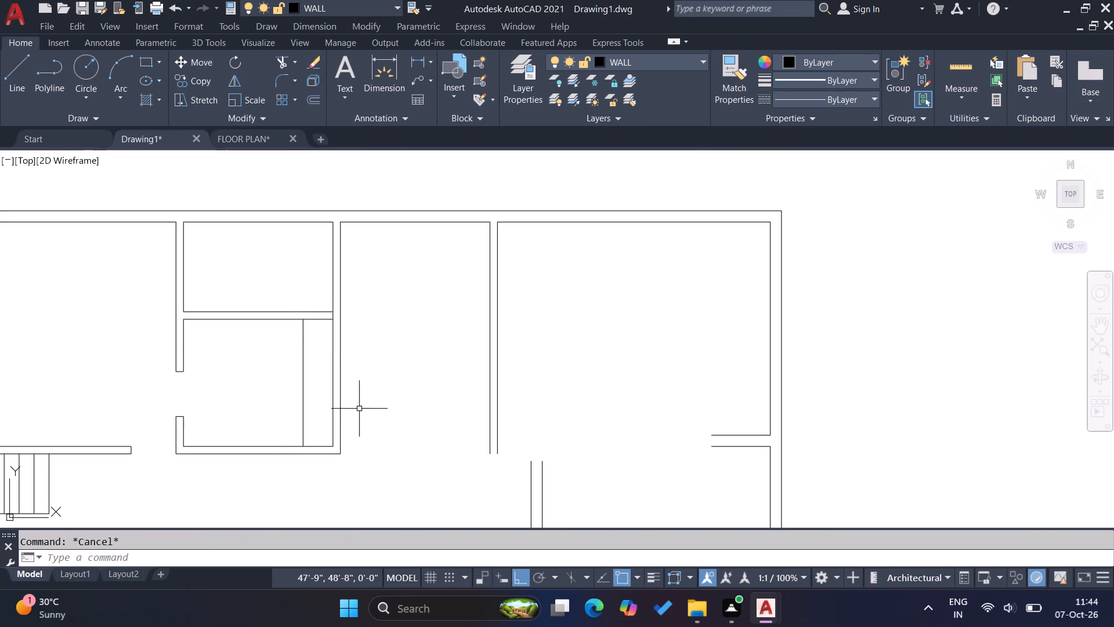
{"action": "type", "text": "tr"}
{"action": "key", "text": "Return"}
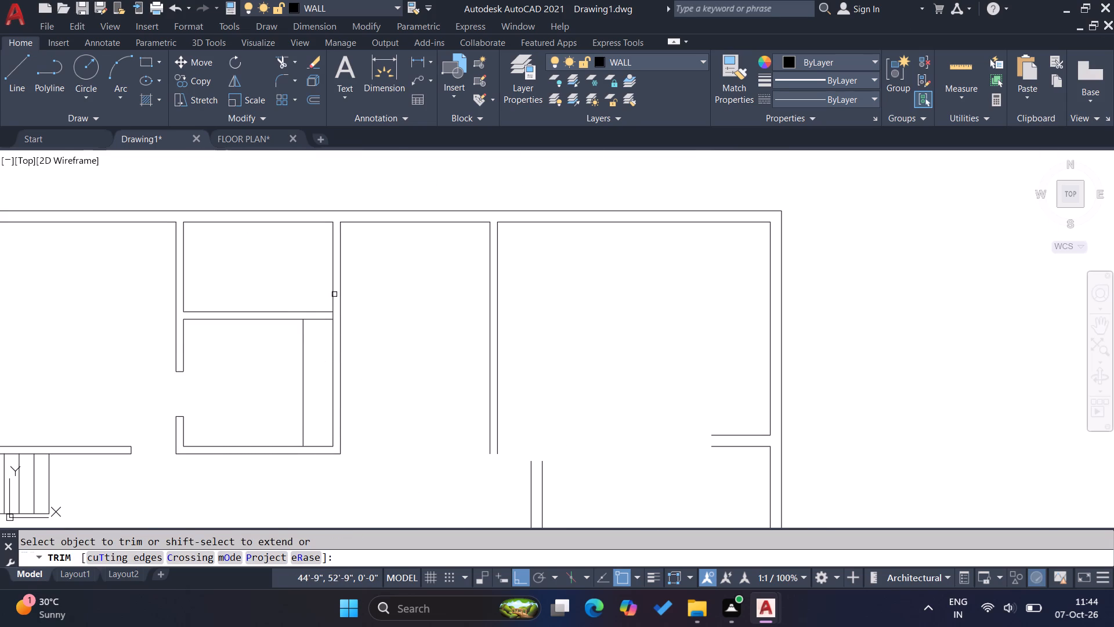
{"action": "scroll", "coordinate": [321, 307], "scroll_direction": "up", "scroll_amount": 3}
{"action": "left_click", "coordinate": [370, 337]}
{"action": "key", "text": "Escape"}
{"action": "key", "text": "Escape"}
{"action": "scroll", "coordinate": [255, 334], "scroll_direction": "down", "scroll_amount": 3}
{"action": "key", "text": "Escape"}
{"action": "scroll", "coordinate": [240, 333], "scroll_direction": "down", "scroll_amount": 2}
{"action": "key", "text": "Escape"}
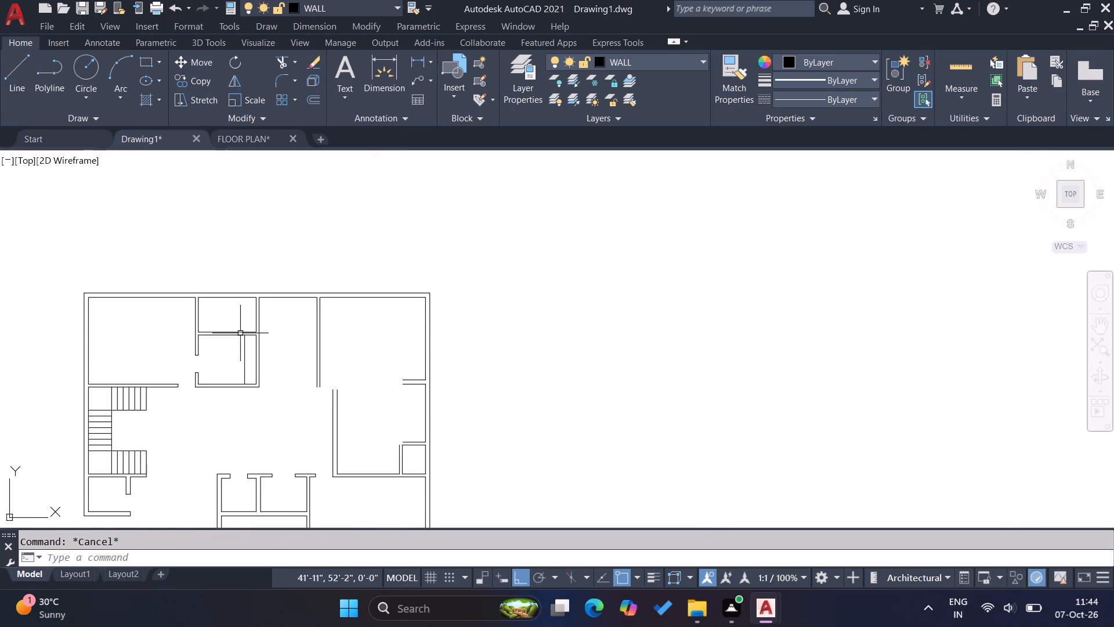
Extend the small top room's left wall line down across the thickness of the horizontal partition.
{"action": "scroll", "coordinate": [317, 348], "scroll_direction": "up", "scroll_amount": 2}
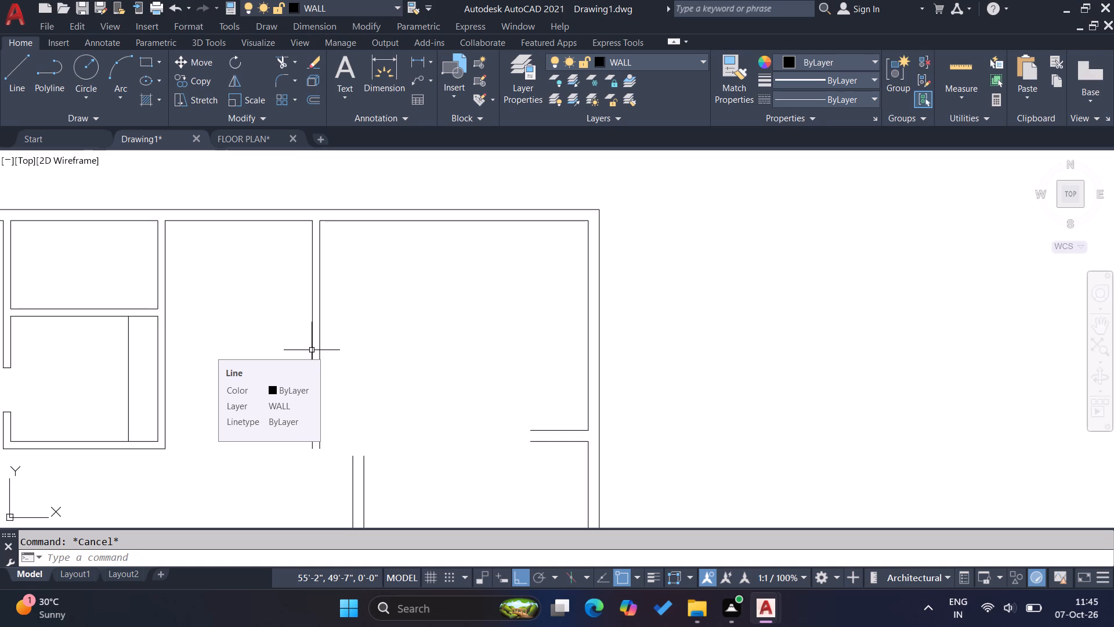
{"action": "key", "text": "Escape"}
{"action": "key", "text": "Escape"}
{"action": "key", "text": "Escape"}
{"action": "key", "text": "Escape"}
{"action": "scroll", "coordinate": [381, 336], "scroll_direction": "down", "scroll_amount": 3}
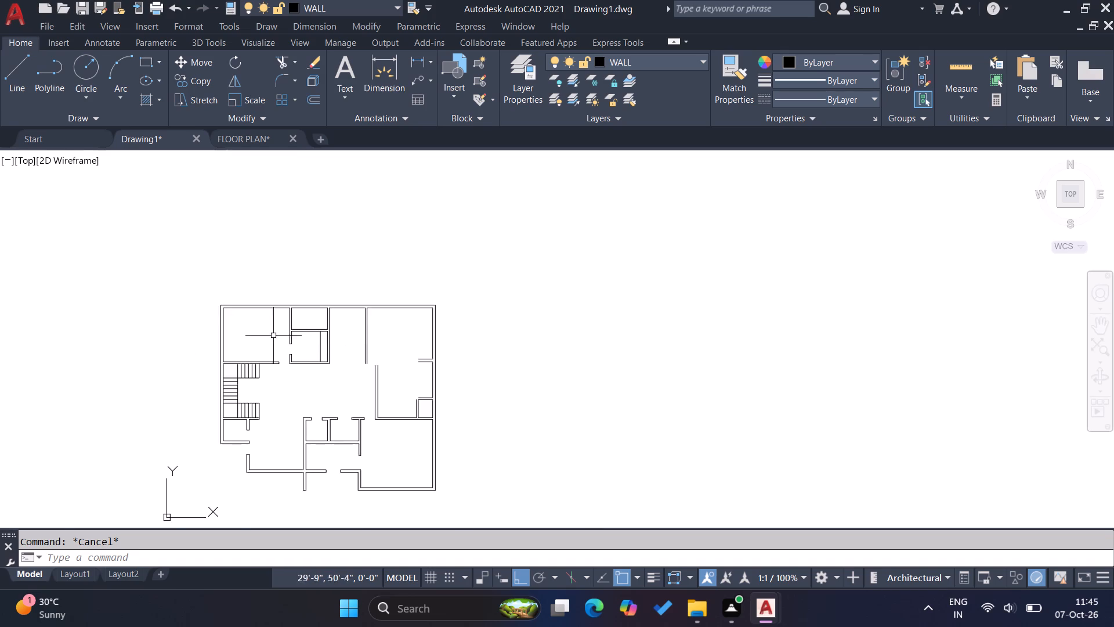
{"action": "scroll", "coordinate": [286, 325], "scroll_direction": "up", "scroll_amount": 4}
{"action": "type", "text": "ex"}
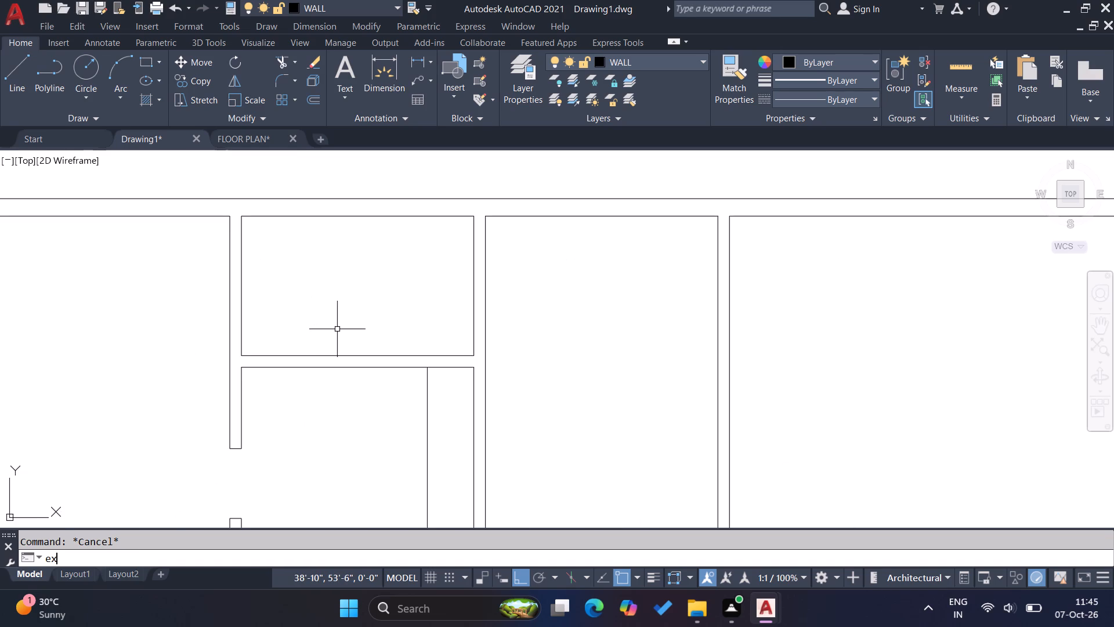
{"action": "key", "text": "Return"}
{"action": "left_click", "coordinate": [242, 313]}
{"action": "key", "text": "Escape"}
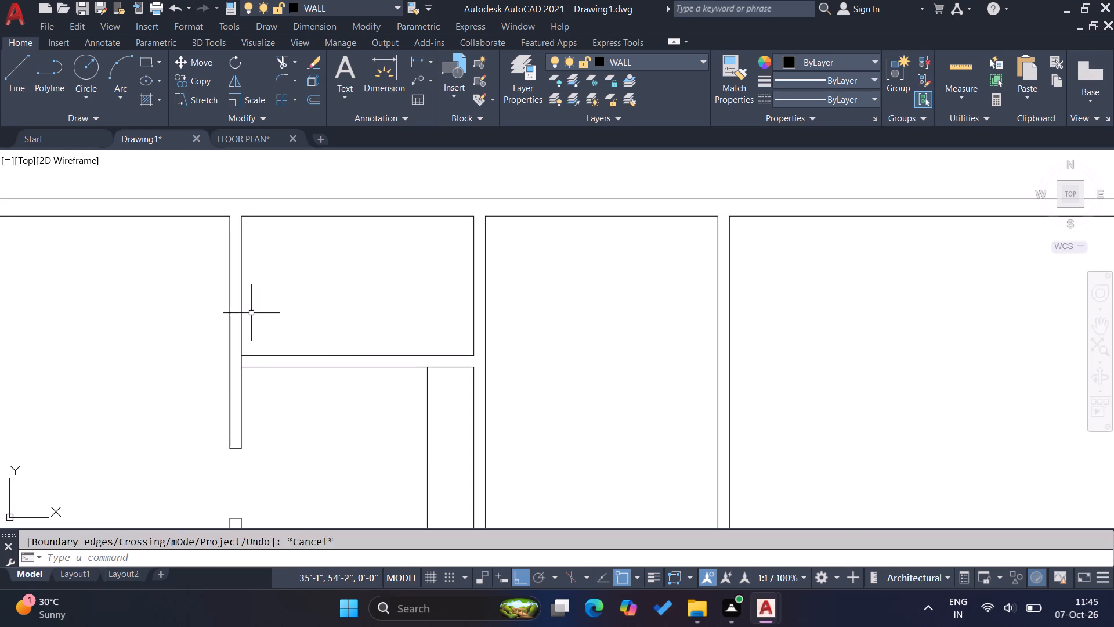
{"action": "key", "text": "Escape"}
Offset the small top room's left wall line 2' to the right.
{"action": "key", "text": "o"}
{"action": "key", "text": "Return"}
{"action": "type", "text": "2'"}
{"action": "key", "text": "Return"}
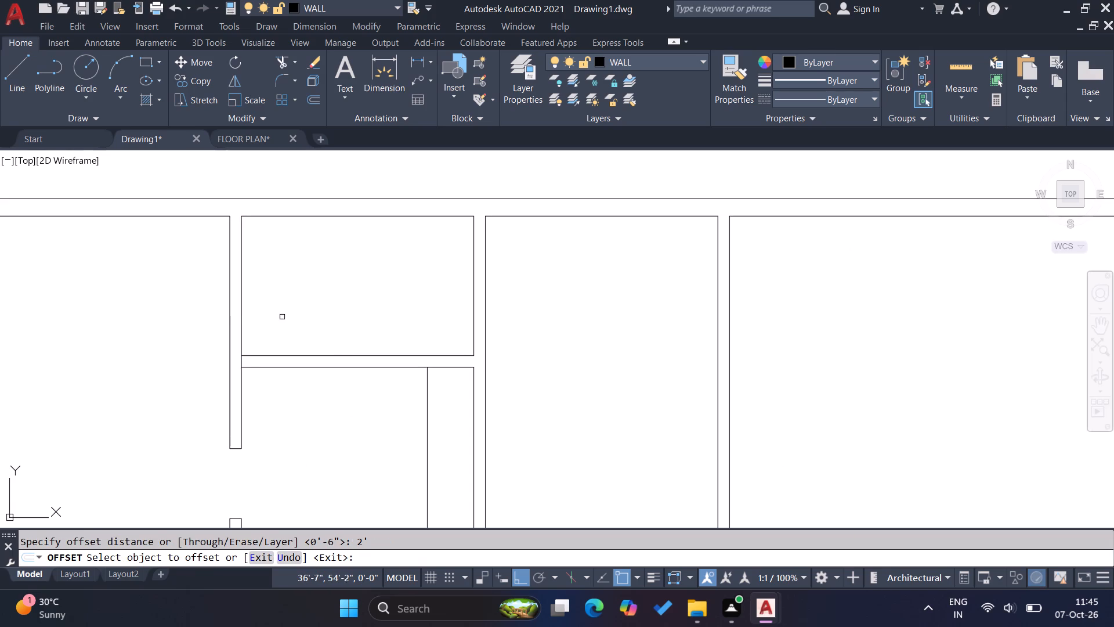
{"action": "left_click", "coordinate": [243, 311]}
{"action": "left_click", "coordinate": [336, 305]}
{"action": "key", "text": "Escape"}
{"action": "key", "text": "Escape"}
{"action": "key", "text": "Escape"}
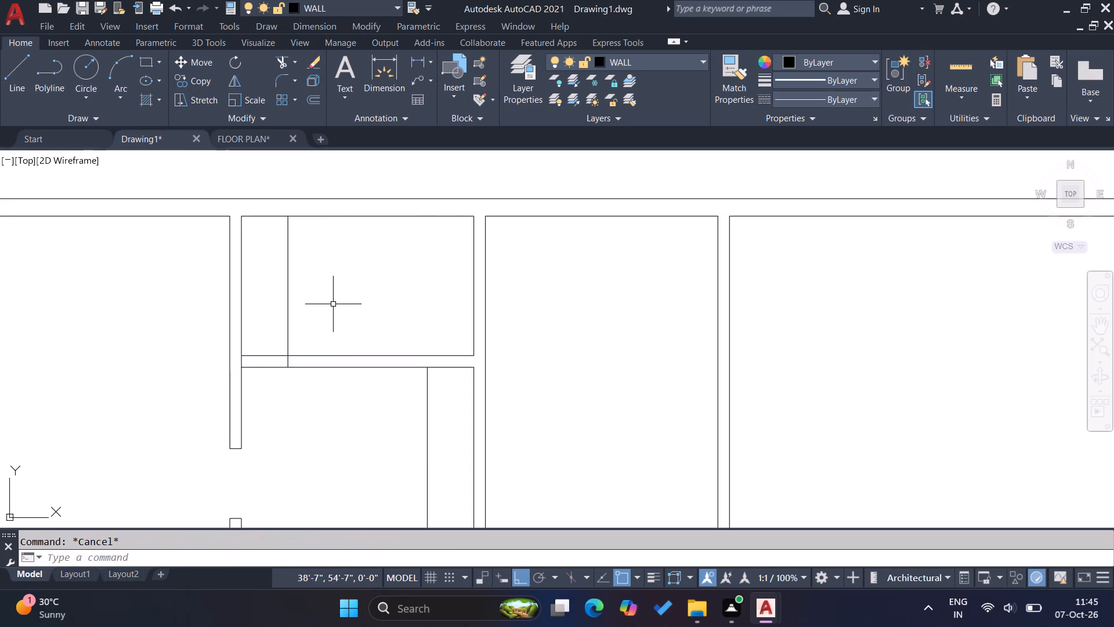
Offset the new vertical line 2'6" to the right to mark the door opening's other side.
{"action": "key", "text": "o"}
{"action": "key", "text": "Return"}
{"action": "type", "text": "2'6"}
{"action": "key", "text": "Return"}
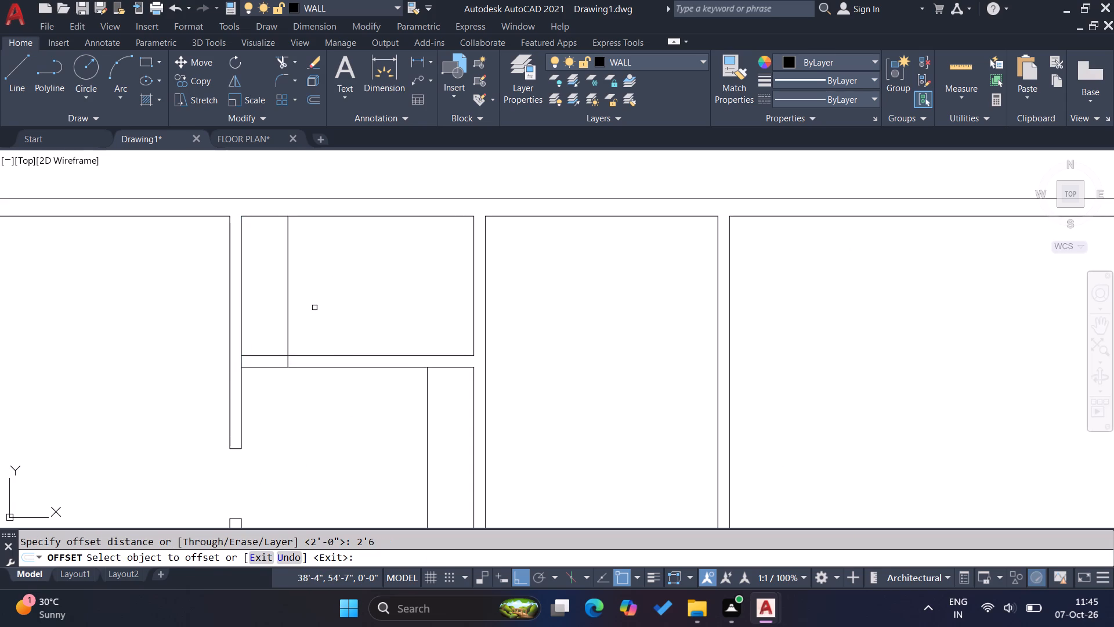
{"action": "left_click_drag", "start_coordinate": [286, 306], "coordinate": [292, 305]}
{"action": "left_click", "coordinate": [348, 298]}
{"action": "key", "text": "Escape"}
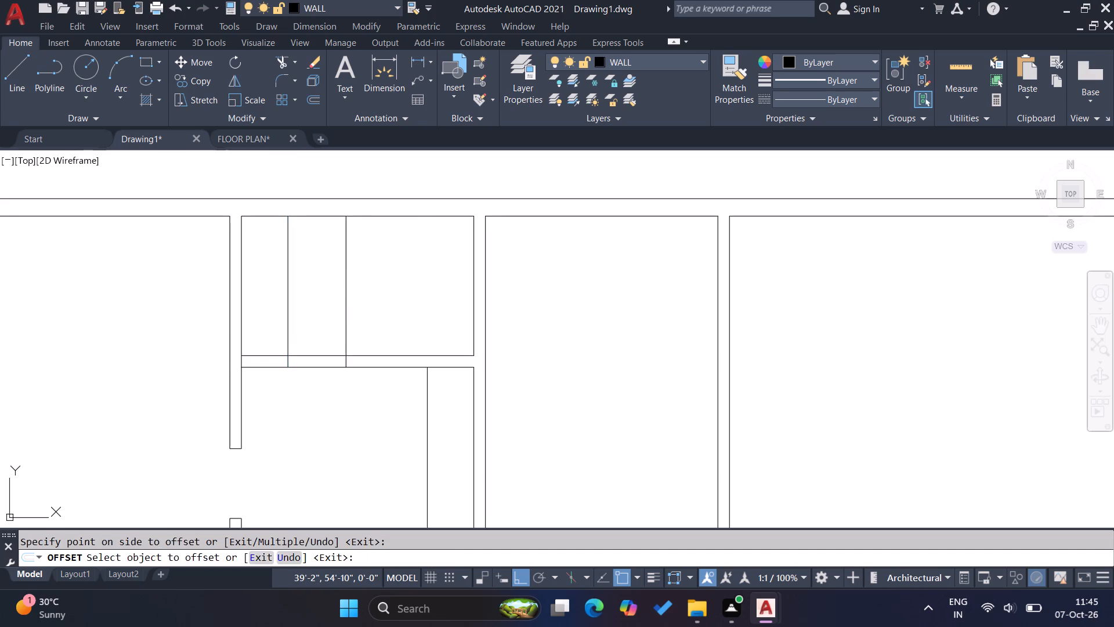
{"action": "key", "text": "Escape"}
{"action": "key", "text": "Escape"}
Trim the horizontal partition between the two offset lines and the second line above it to form the door opening.
{"action": "type", "text": "tr"}
{"action": "key", "text": "Return"}
{"action": "left_click", "coordinate": [338, 303]}
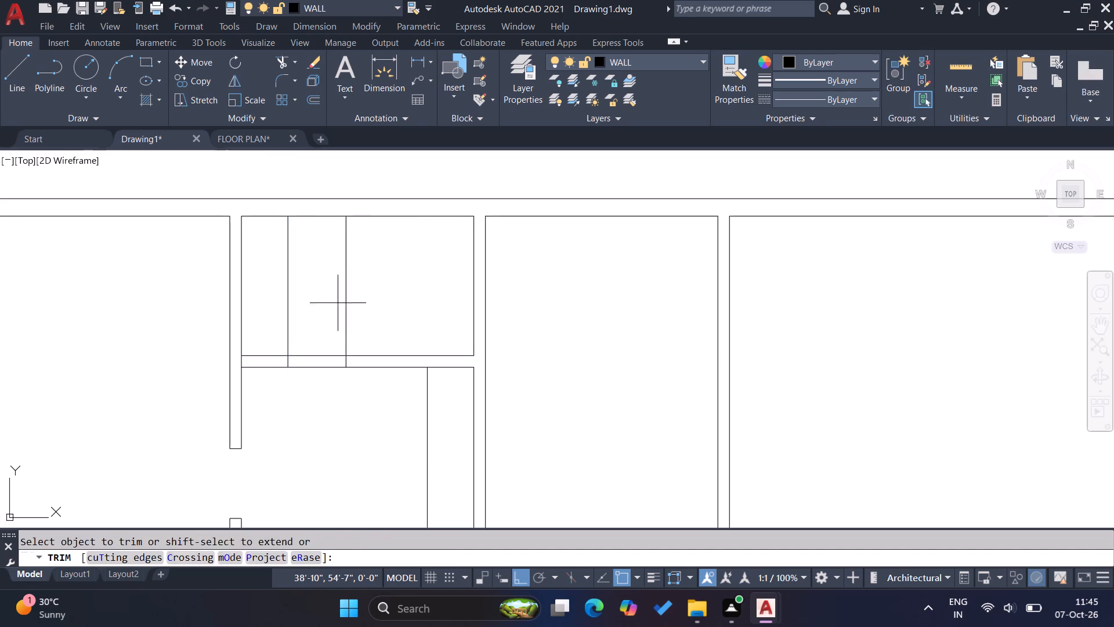
{"action": "left_click", "coordinate": [381, 301]}
{"action": "left_click", "coordinate": [338, 318]}
{"action": "left_click", "coordinate": [325, 391]}
{"action": "key", "text": "Escape"}
{"action": "key", "text": "Escape"}
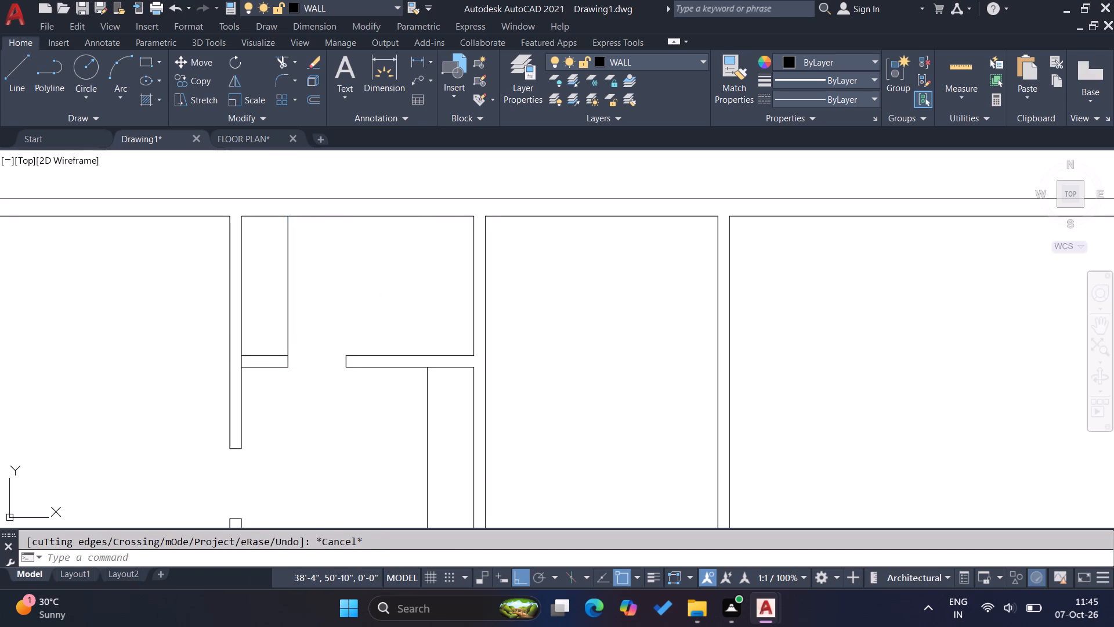
{"action": "key", "text": "Escape"}
{"action": "key", "text": "Escape"}
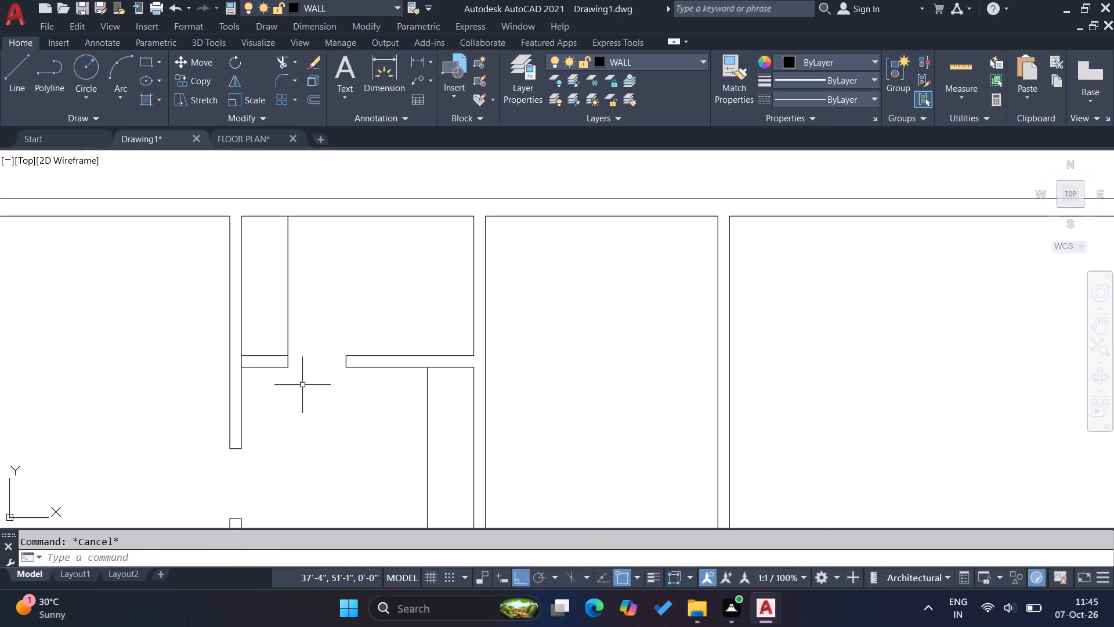
Offset the inner line of the lower small room's bottom wall 2' upward.
{"action": "scroll", "coordinate": [277, 387], "scroll_direction": "down", "scroll_amount": 1}
{"action": "scroll", "coordinate": [306, 483], "scroll_direction": "up", "scroll_amount": 1}
{"action": "key", "text": "o"}
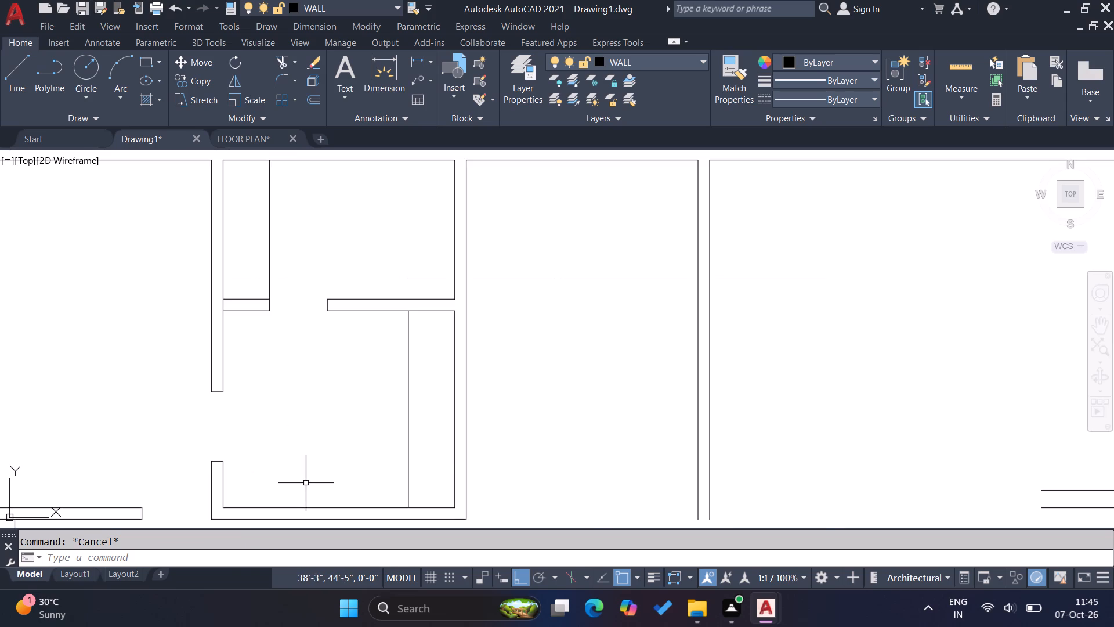
{"action": "key", "text": "Return"}
{"action": "type", "text": "2'"}
{"action": "key", "text": "Return"}
{"action": "left_click", "coordinate": [320, 510]}
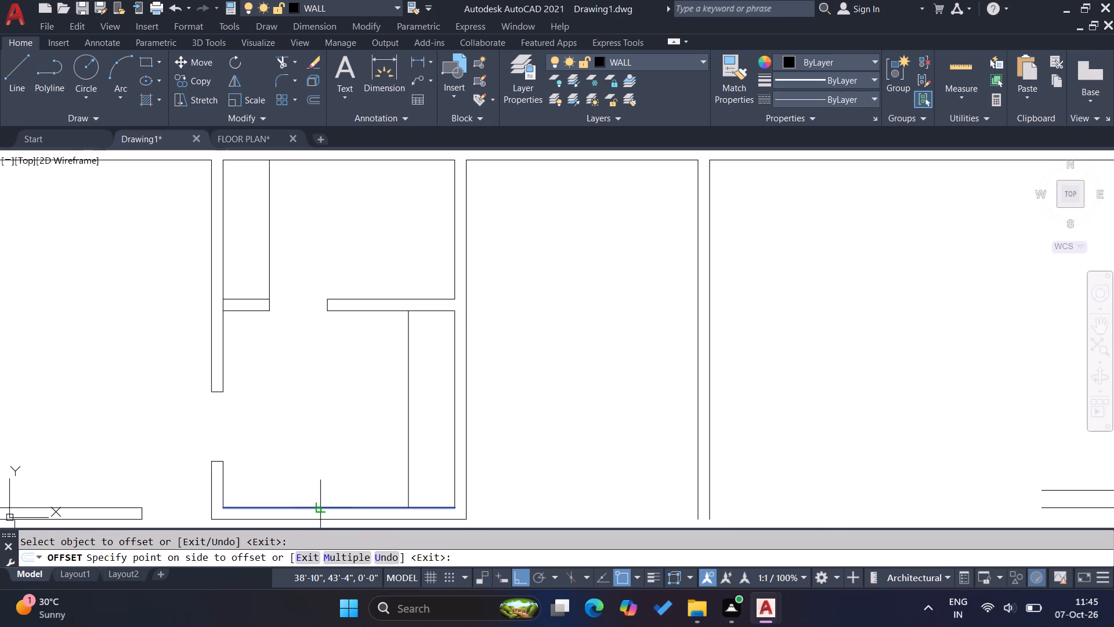
{"action": "left_click", "coordinate": [310, 480]}
{"action": "key", "text": "Escape"}
{"action": "key", "text": "Escape"}
{"action": "key", "text": "Escape"}
{"action": "scroll", "coordinate": [265, 462], "scroll_direction": "down", "scroll_amount": 2}
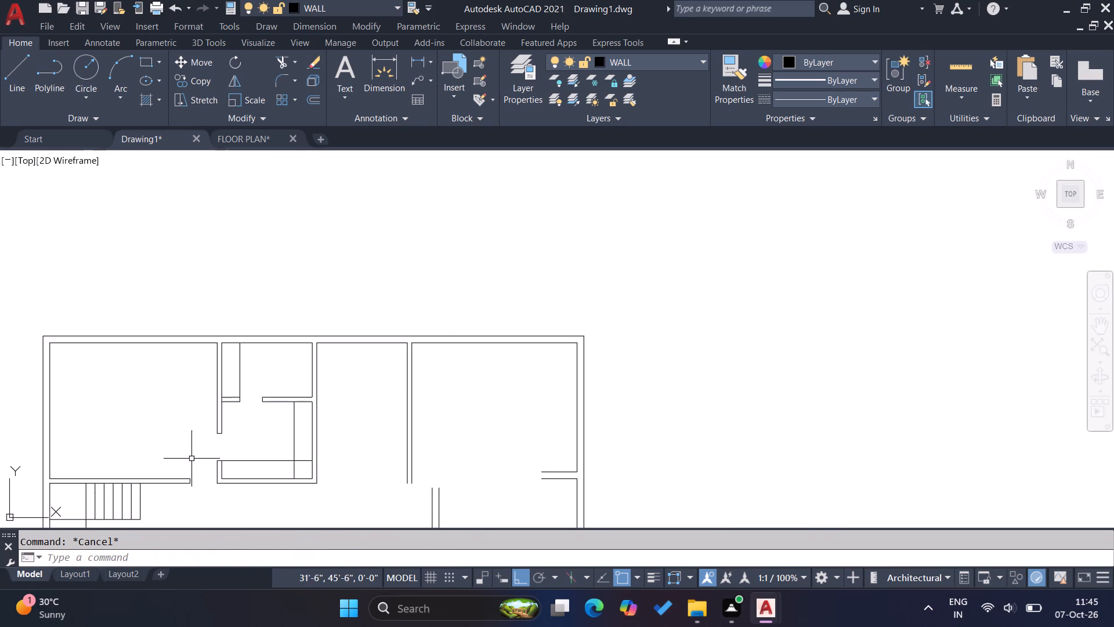
Extend both lines of the horizontal partition between the two small rooms across the middle room to its right wall.
{"action": "scroll", "coordinate": [379, 444], "scroll_direction": "up", "scroll_amount": 1}
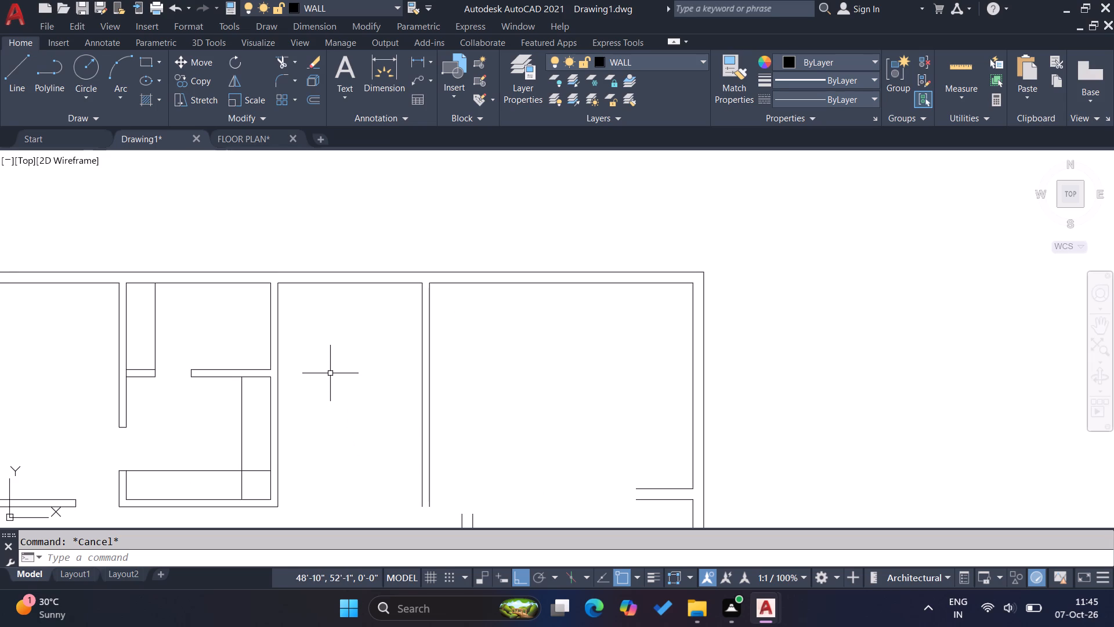
{"action": "type", "text": "ex"}
{"action": "key", "text": "Return"}
{"action": "left_click", "coordinate": [262, 369]}
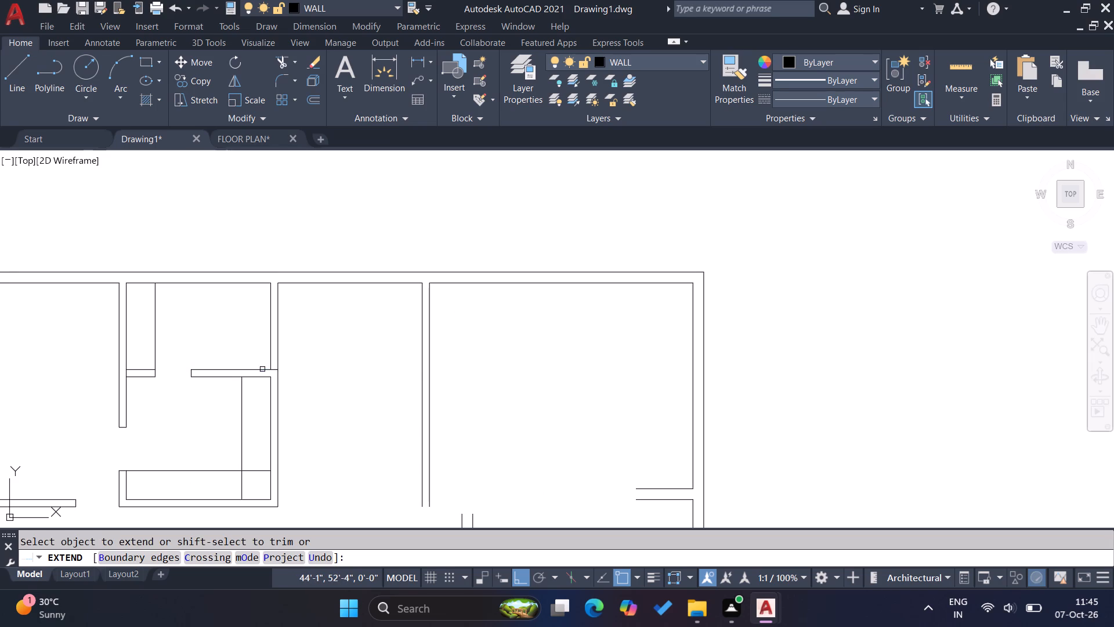
{"action": "left_click", "coordinate": [262, 369]}
{"action": "left_click", "coordinate": [263, 376]}
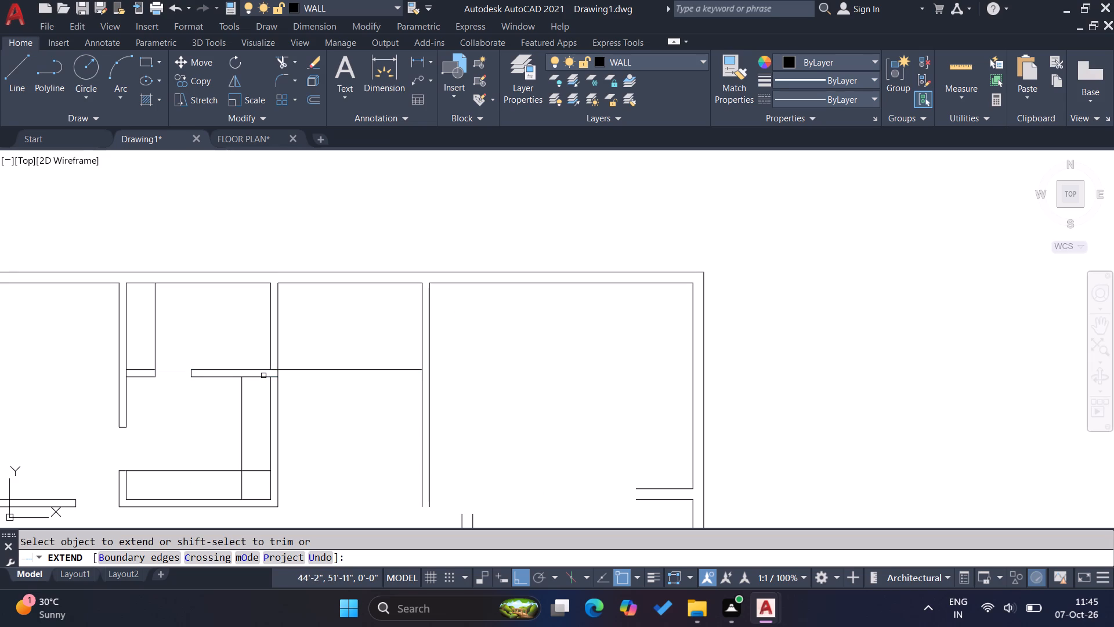
{"action": "left_click", "coordinate": [264, 376]}
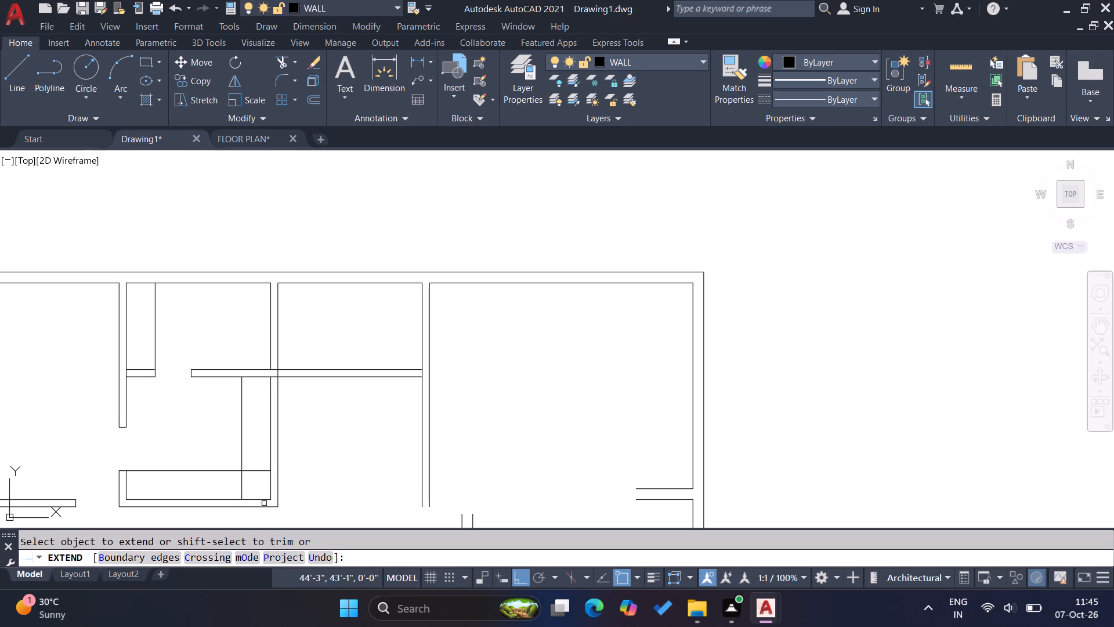
Extend both lines of the lower small room's bottom wall rightward to the inner line of the right outer wall.
{"action": "left_click", "coordinate": [266, 506]}
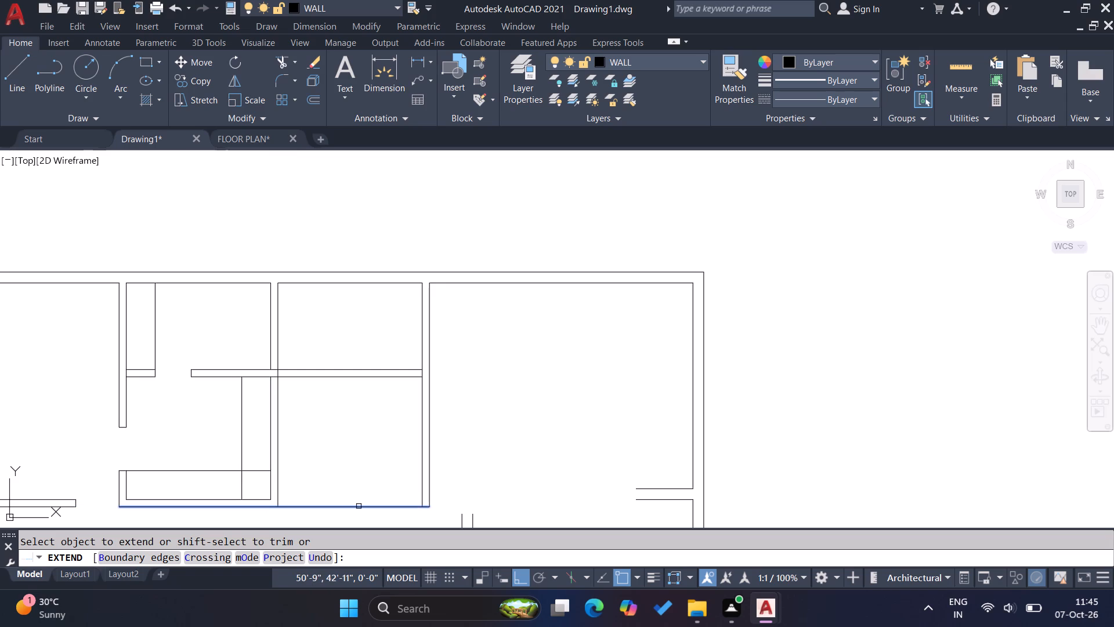
{"action": "left_click", "coordinate": [359, 506]}
{"action": "left_click", "coordinate": [361, 507]}
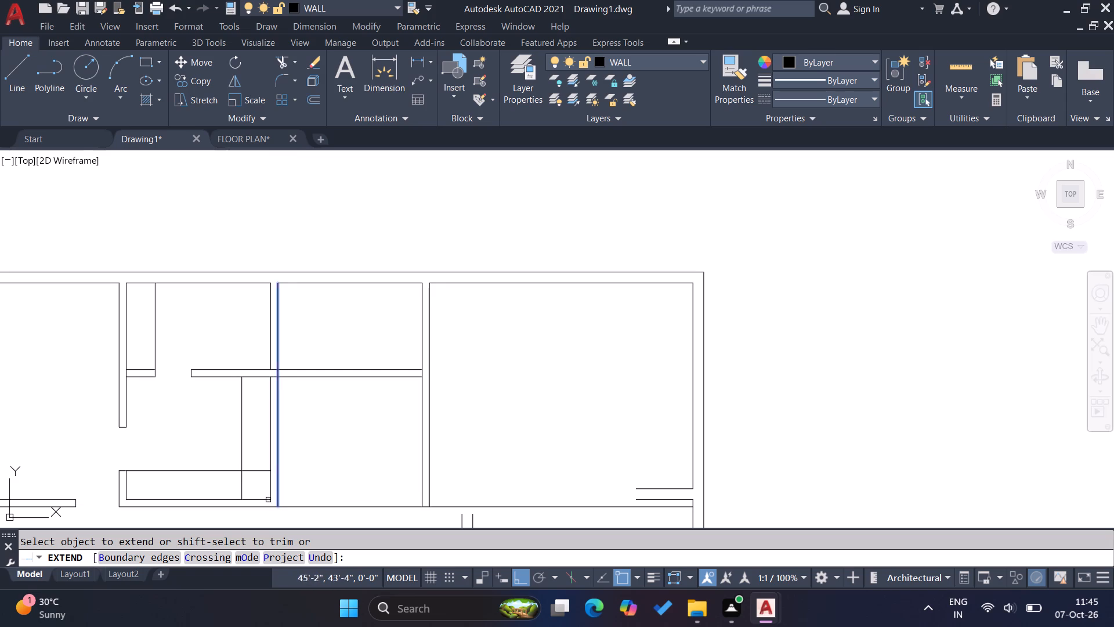
{"action": "left_click", "coordinate": [254, 497]}
{"action": "left_click", "coordinate": [257, 501]}
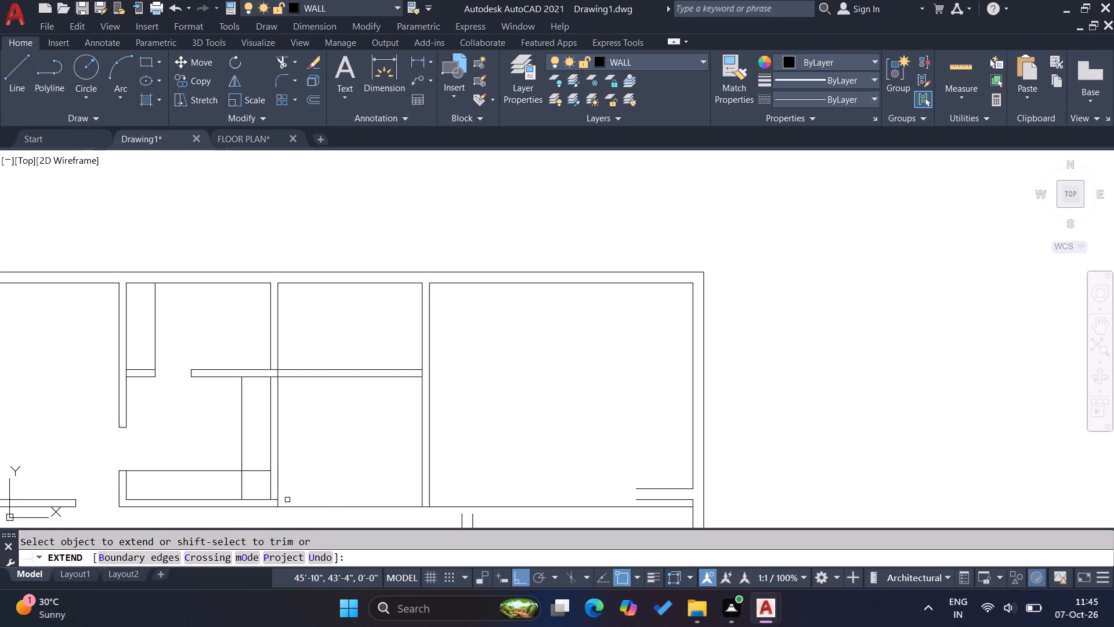
{"action": "left_click", "coordinate": [263, 500]}
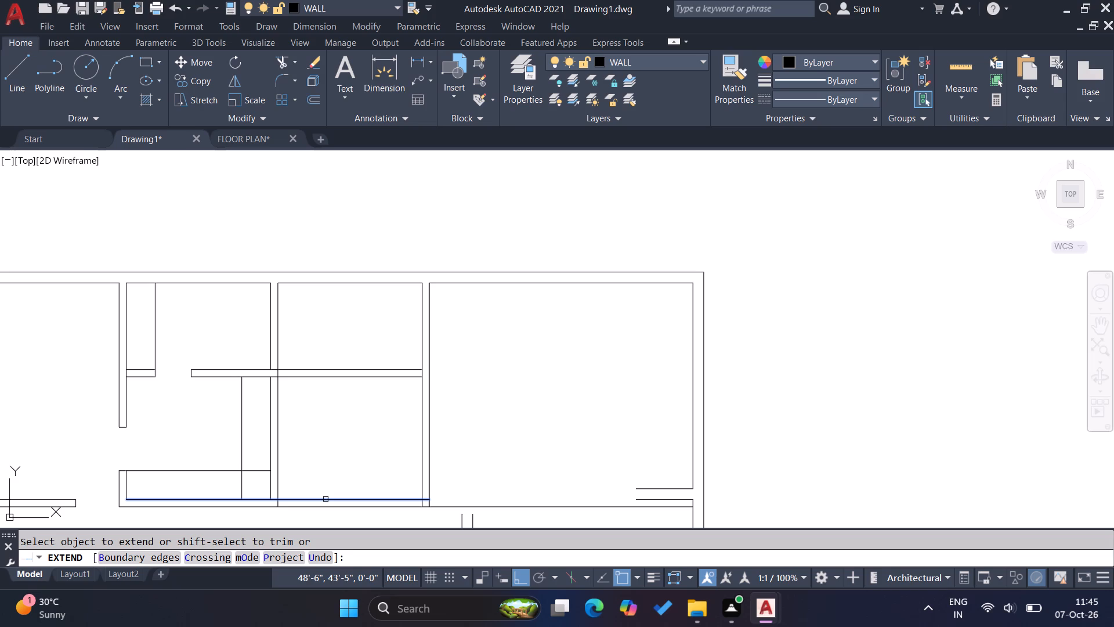
{"action": "left_click", "coordinate": [325, 499]}
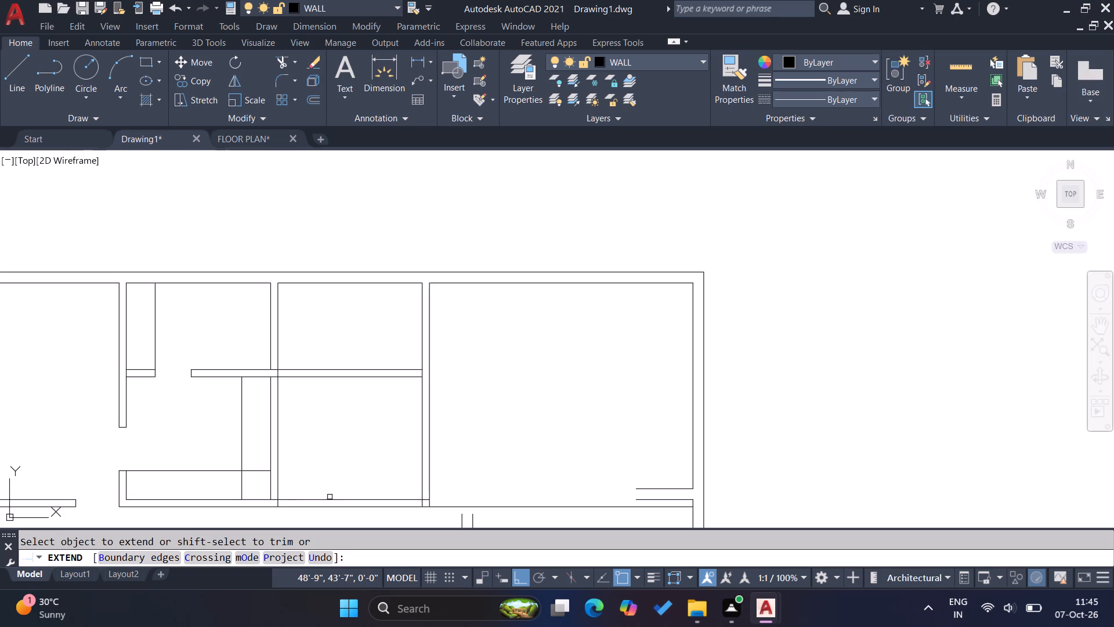
{"action": "left_click", "coordinate": [331, 499]}
{"action": "scroll", "coordinate": [309, 451], "scroll_direction": "down", "scroll_amount": 2}
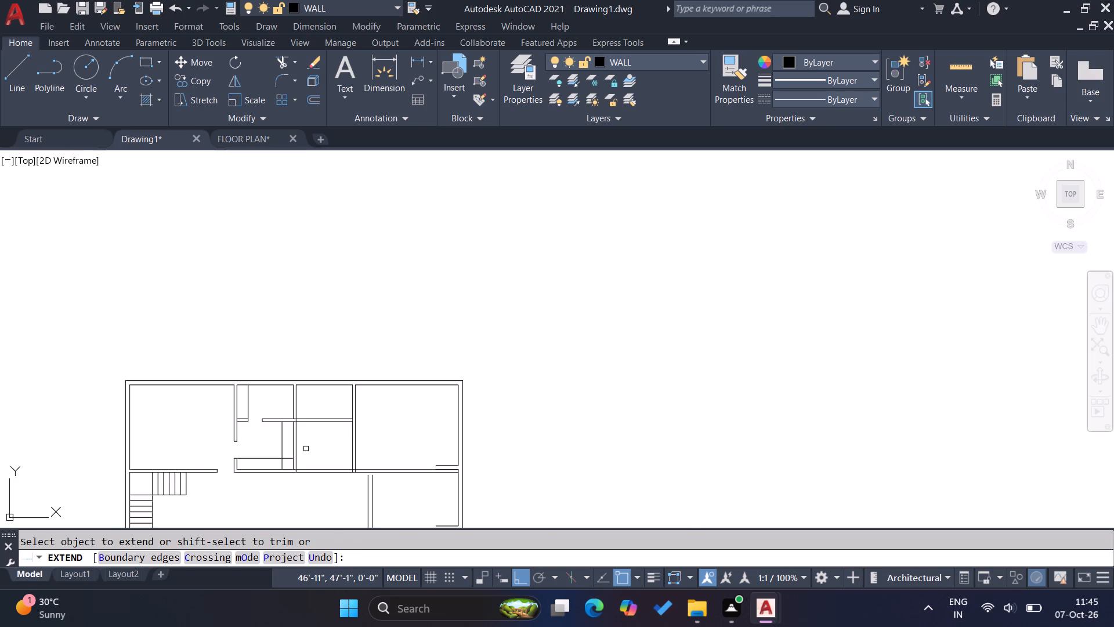
{"action": "key", "text": "Escape"}
{"action": "key", "text": "Escape"}
{"action": "key", "text": "Escape"}
Delete the two short leftover wall stub lines at the top-right room's lower right corner.
{"action": "scroll", "coordinate": [474, 473], "scroll_direction": "up", "scroll_amount": 3}
{"action": "scroll", "coordinate": [397, 463], "scroll_direction": "up", "scroll_amount": 1}
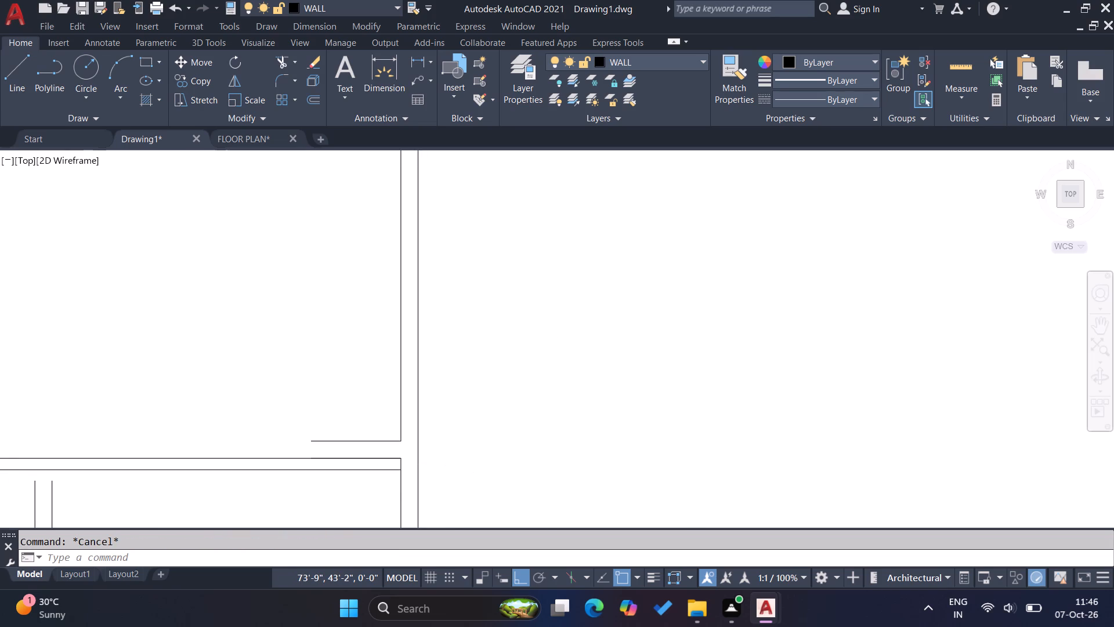
{"action": "left_click", "coordinate": [308, 444]}
{"action": "left_click", "coordinate": [287, 401]}
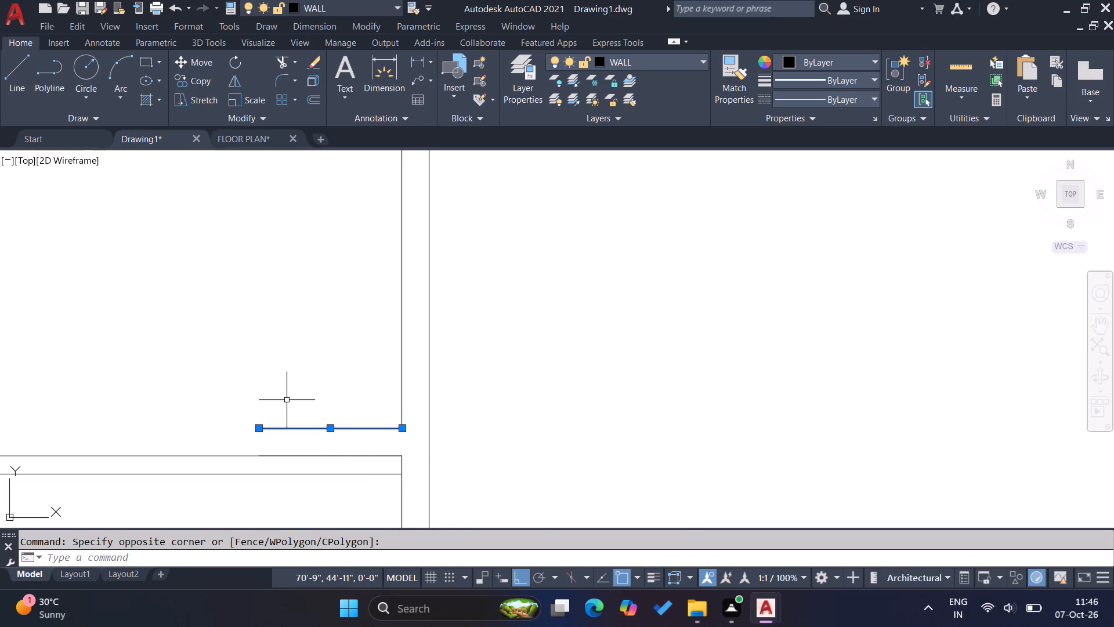
{"action": "key", "text": "Delete"}
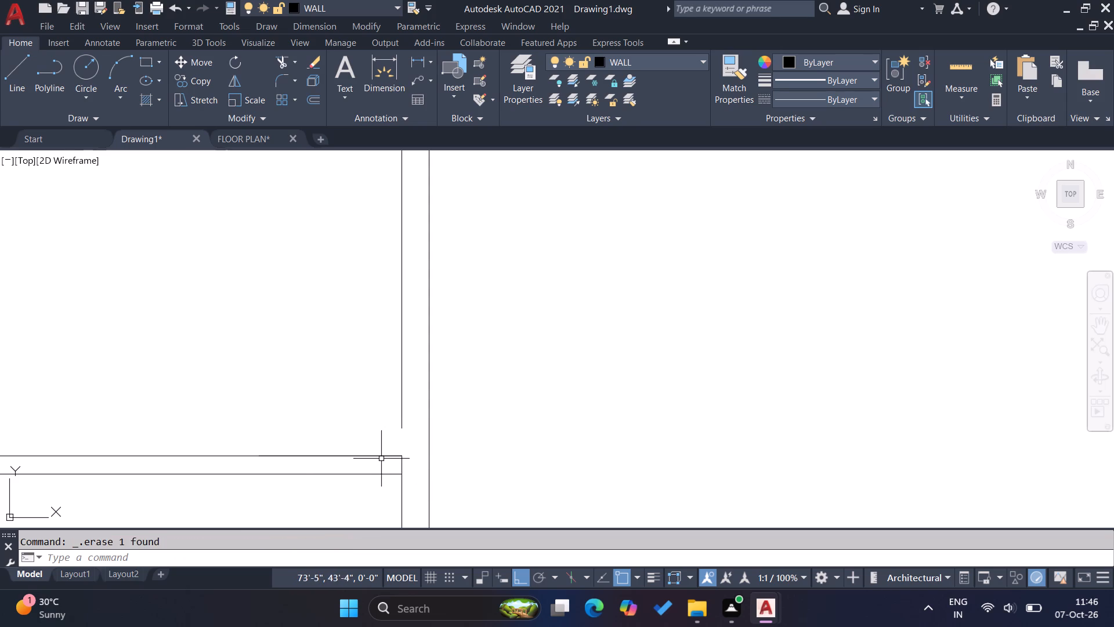
{"action": "left_click", "coordinate": [379, 459]}
{"action": "left_click", "coordinate": [354, 422]}
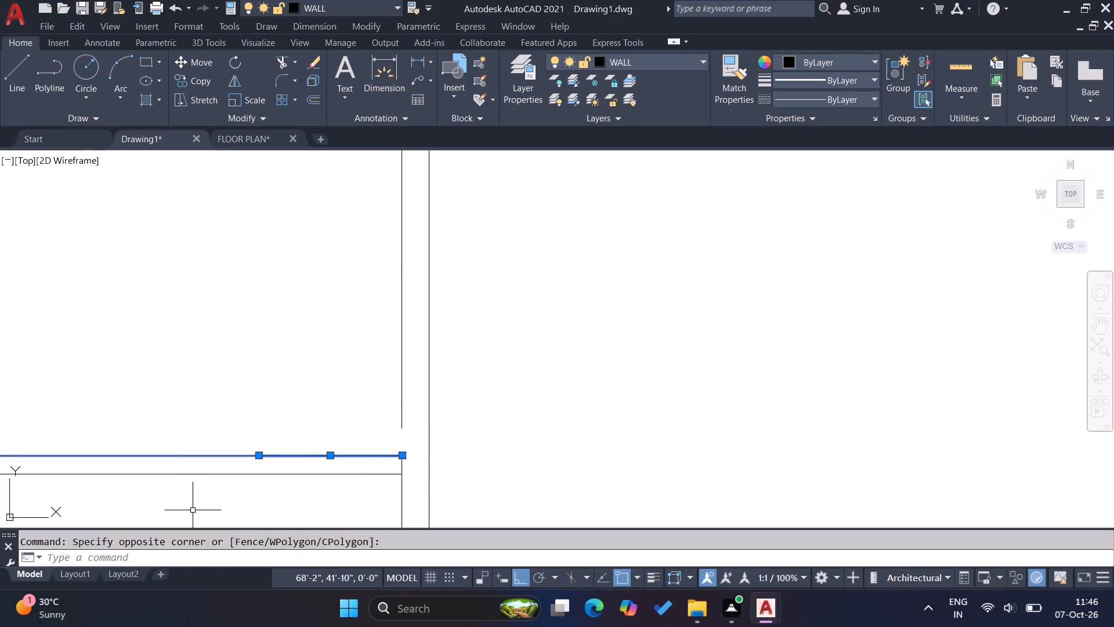
{"action": "left_click", "coordinate": [161, 446], "text": "shift"}
{"action": "left_click", "coordinate": [155, 427], "text": "shift"}
{"action": "left_click_drag", "start_coordinate": [177, 498], "coordinate": [175, 491], "text": "shift"}
{"action": "left_click", "coordinate": [119, 417], "text": "shift"}
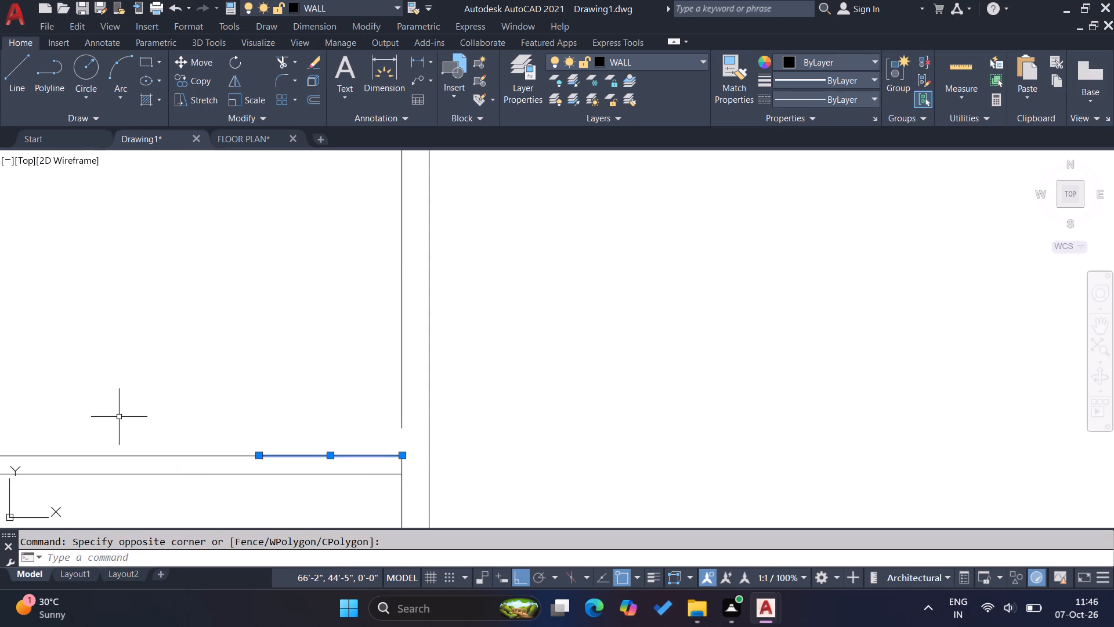
{"action": "key", "text": "Delete"}
Extend the right outer wall's inner line down to the upper line of the top-right room's bottom wall.
{"action": "type", "text": "ex"}
{"action": "key", "text": "Return"}
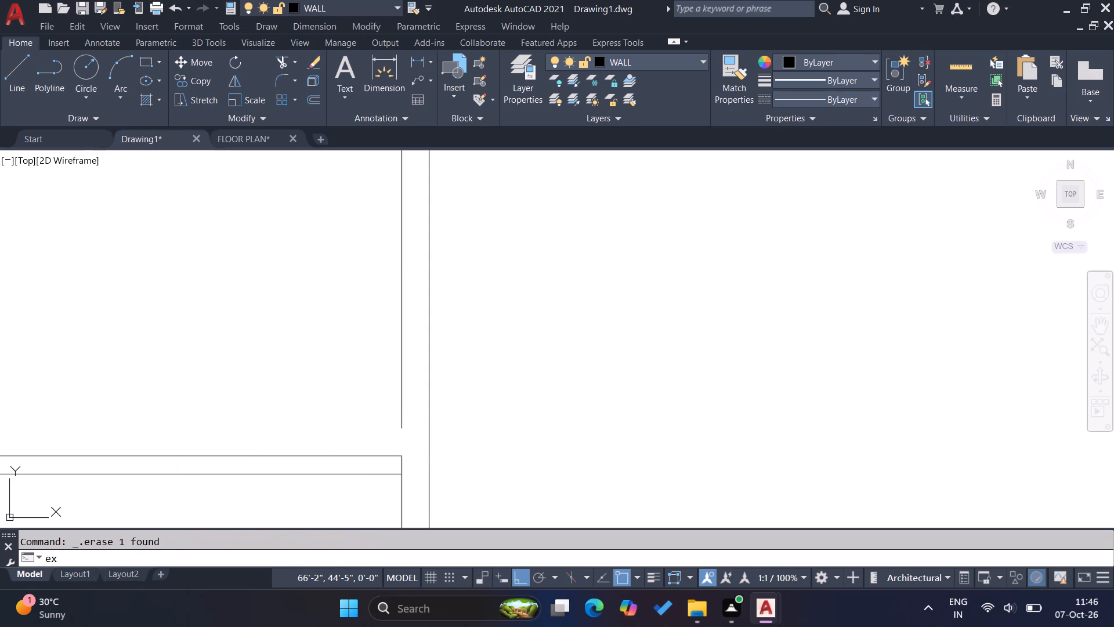
{"action": "left_click_drag", "start_coordinate": [419, 399], "coordinate": [410, 399]}
{"action": "left_click", "coordinate": [360, 402]}
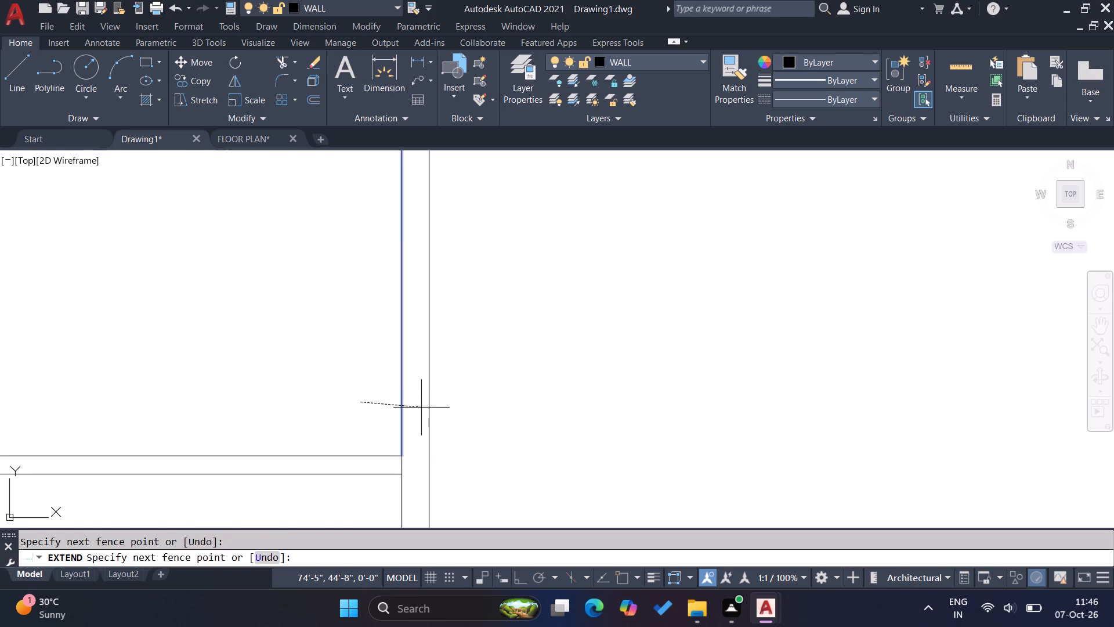
{"action": "left_click", "coordinate": [421, 408]}
{"action": "key", "text": "Escape"}
{"action": "key", "text": "Escape"}
Trim the right outer wall's inner line between the two bottom wall lines to open the junction.
{"action": "type", "text": "tr"}
{"action": "key", "text": "Return"}
{"action": "scroll", "coordinate": [399, 464], "scroll_direction": "up", "scroll_amount": 1}
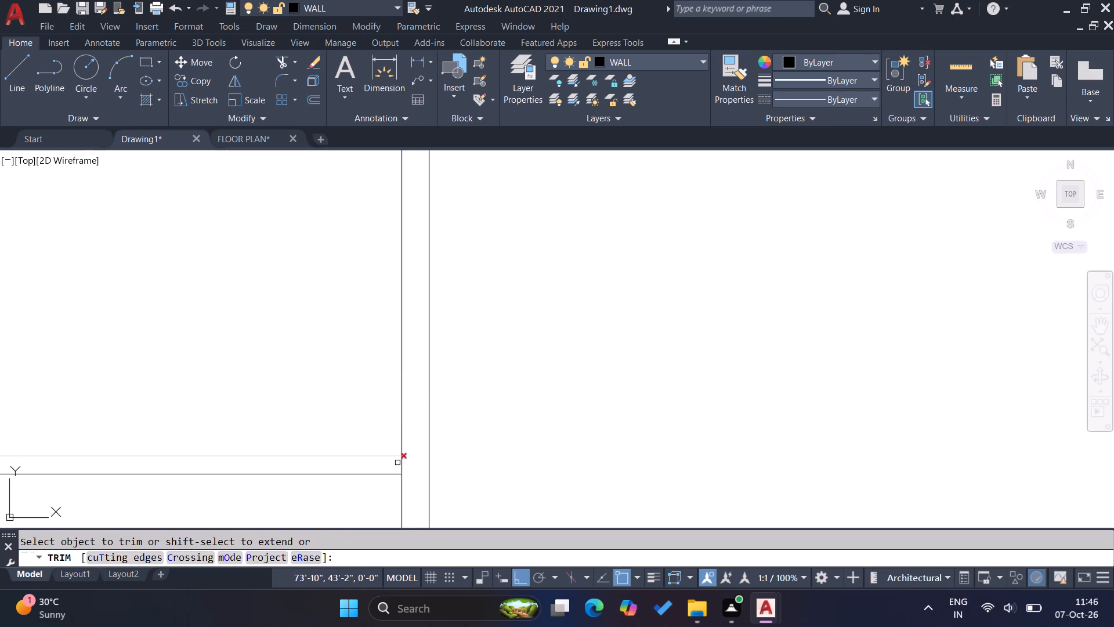
{"action": "scroll", "coordinate": [399, 464], "scroll_direction": "up", "scroll_amount": 1}
{"action": "left_click_drag", "start_coordinate": [415, 464], "coordinate": [410, 464]}
{"action": "left_click", "coordinate": [370, 464]}
{"action": "key", "text": "Escape"}
{"action": "key", "text": "Escape"}
{"action": "scroll", "coordinate": [422, 462], "scroll_direction": "down", "scroll_amount": 3}
{"action": "key", "text": "Escape"}
{"action": "key", "text": "Escape"}
{"action": "scroll", "coordinate": [403, 459], "scroll_direction": "down", "scroll_amount": 2}
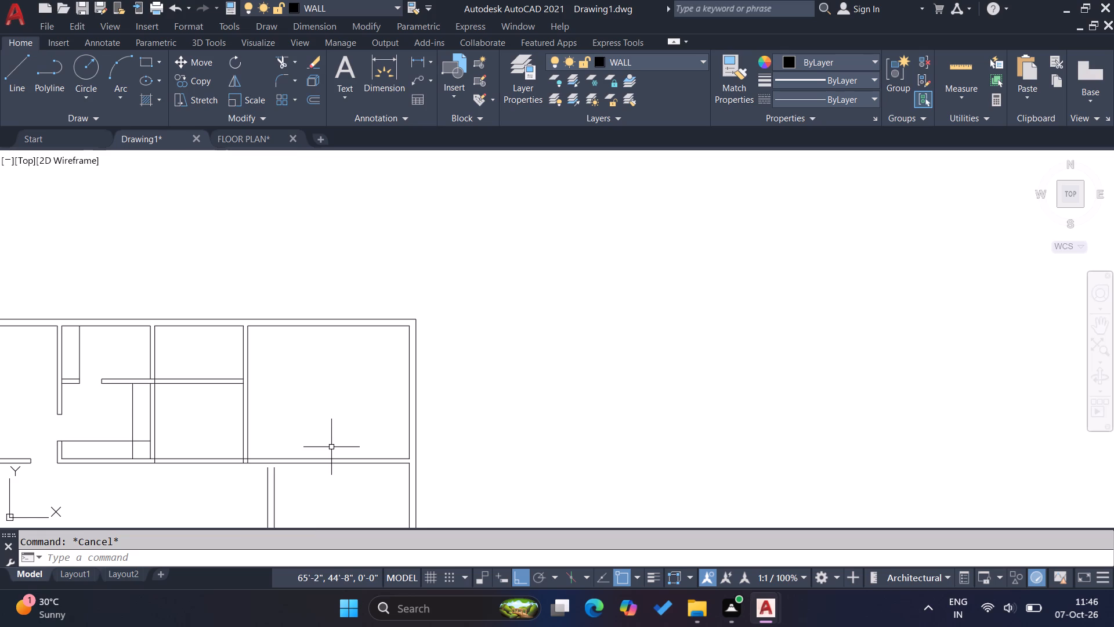
{"action": "key", "text": "Escape"}
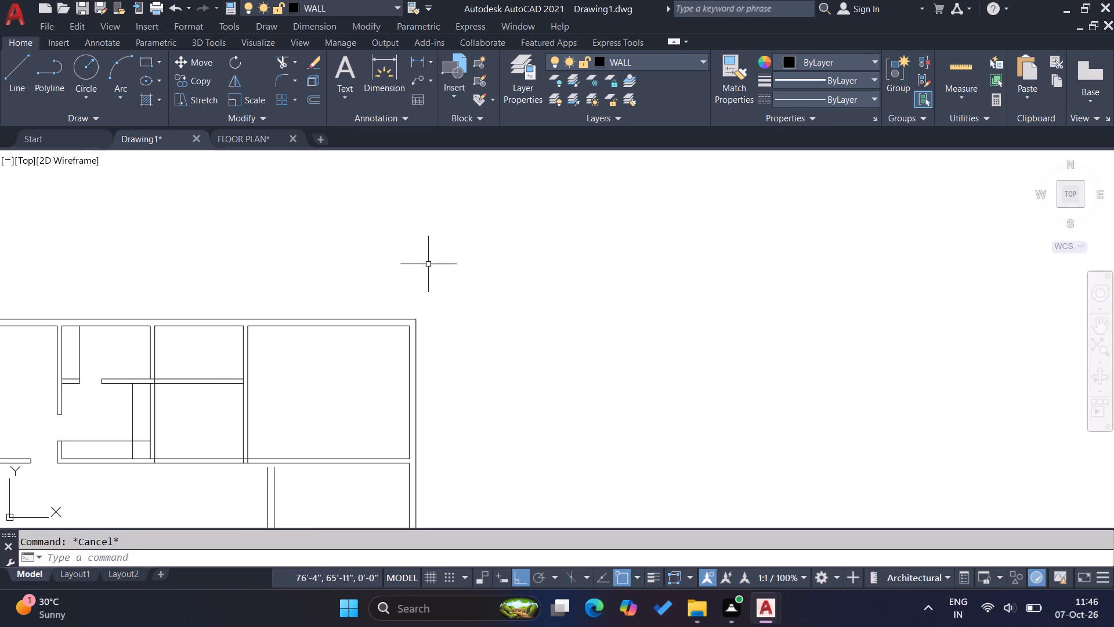
{"action": "key", "text": "Escape"}
{"action": "key", "text": "Escape"}
{"action": "key", "text": "Escape"}
{"action": "key", "text": "Escape"}
{"action": "key", "text": "Escape"}
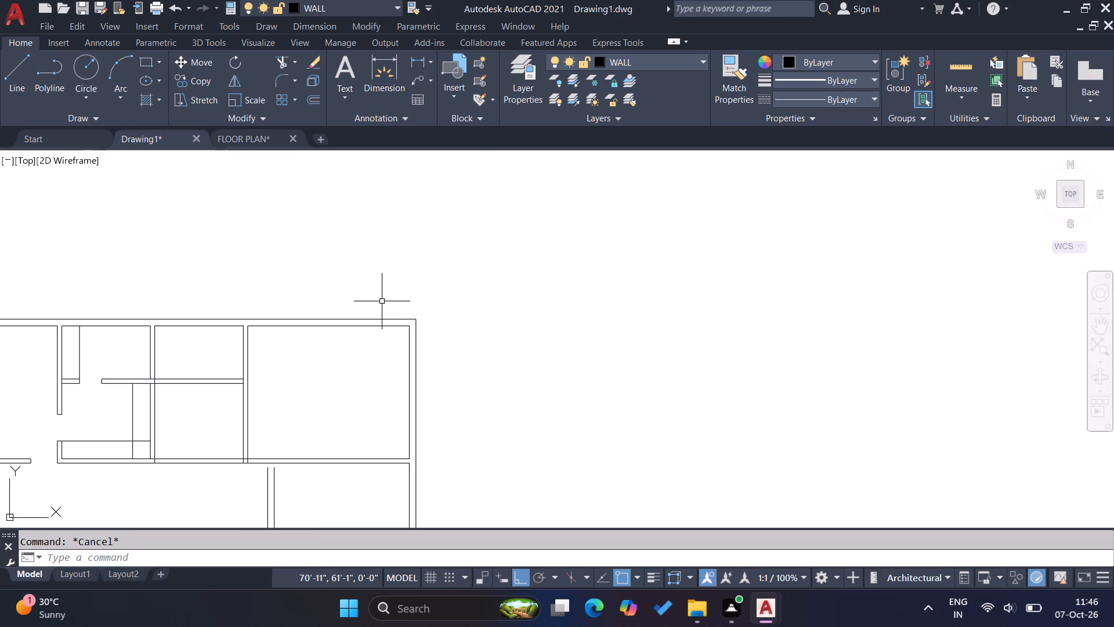
{"action": "key", "text": "Escape"}
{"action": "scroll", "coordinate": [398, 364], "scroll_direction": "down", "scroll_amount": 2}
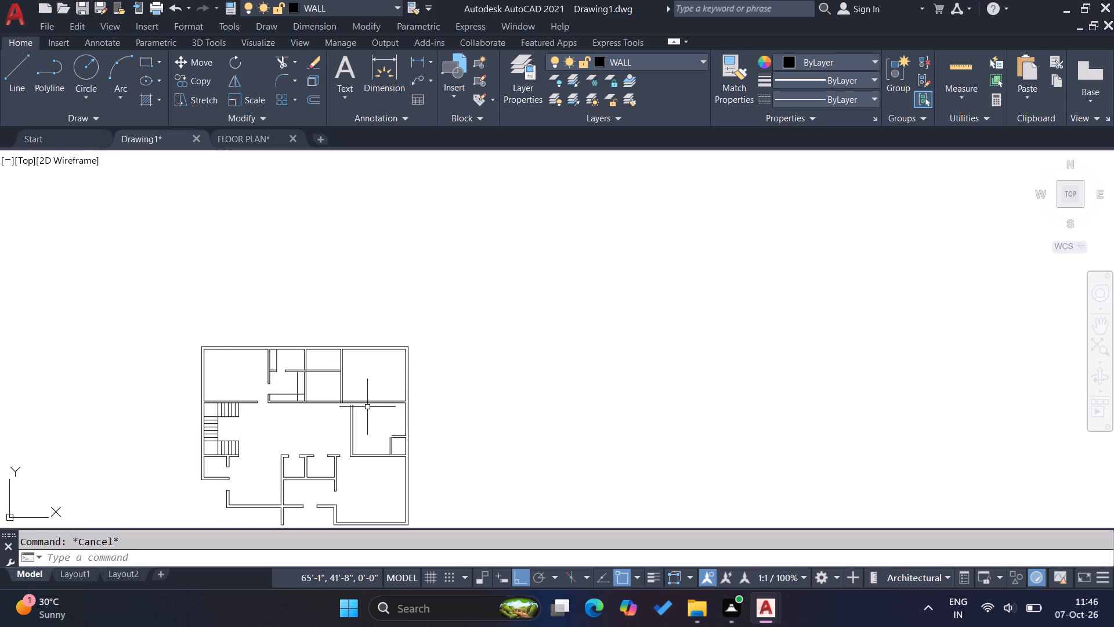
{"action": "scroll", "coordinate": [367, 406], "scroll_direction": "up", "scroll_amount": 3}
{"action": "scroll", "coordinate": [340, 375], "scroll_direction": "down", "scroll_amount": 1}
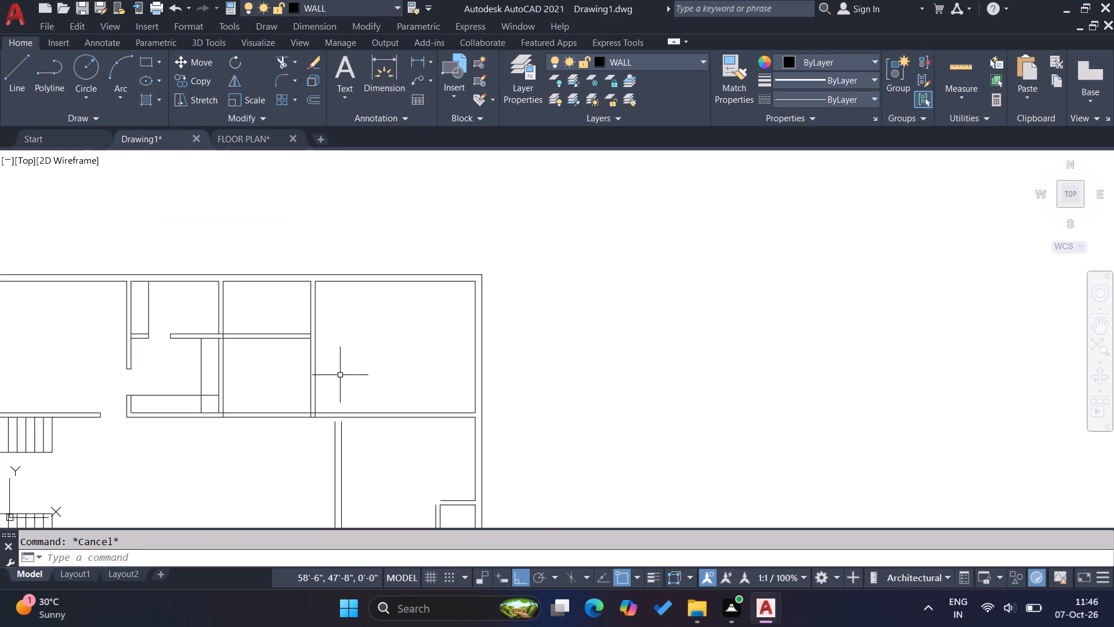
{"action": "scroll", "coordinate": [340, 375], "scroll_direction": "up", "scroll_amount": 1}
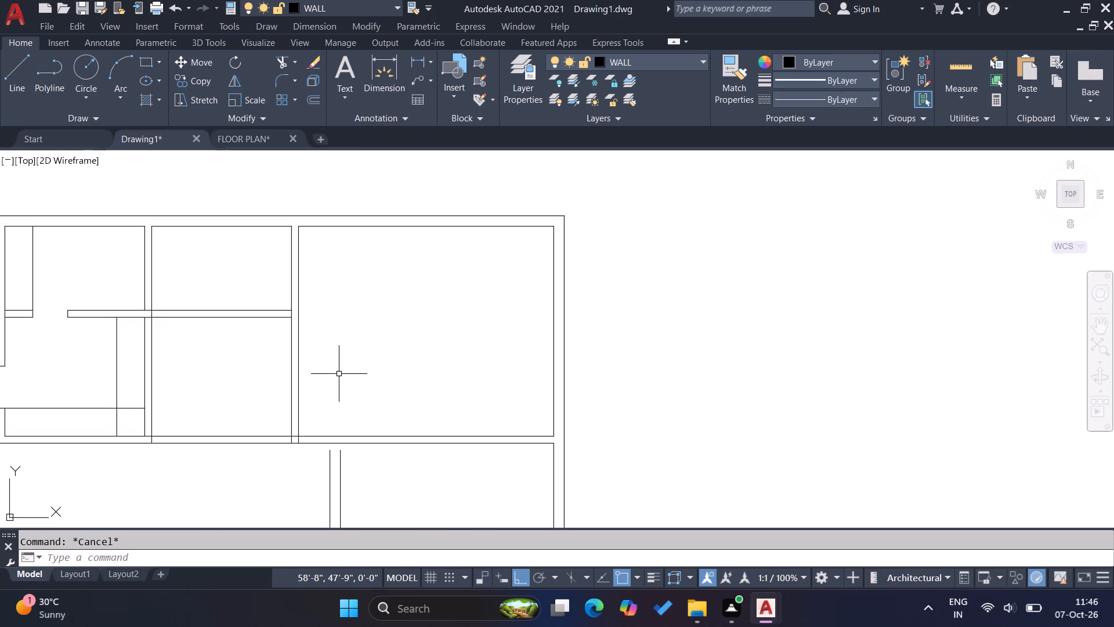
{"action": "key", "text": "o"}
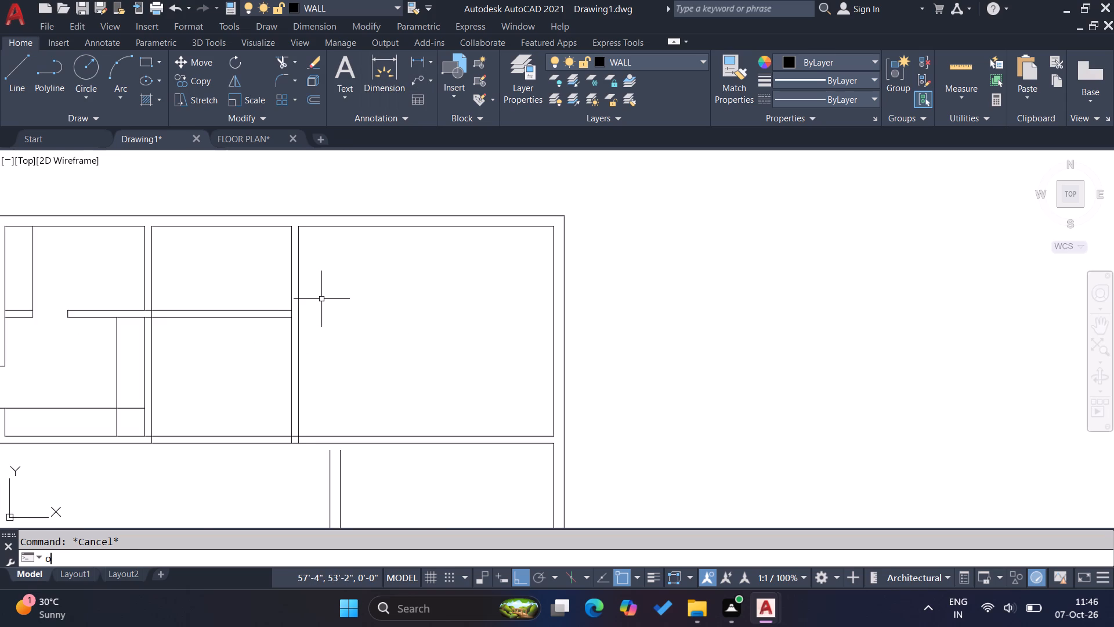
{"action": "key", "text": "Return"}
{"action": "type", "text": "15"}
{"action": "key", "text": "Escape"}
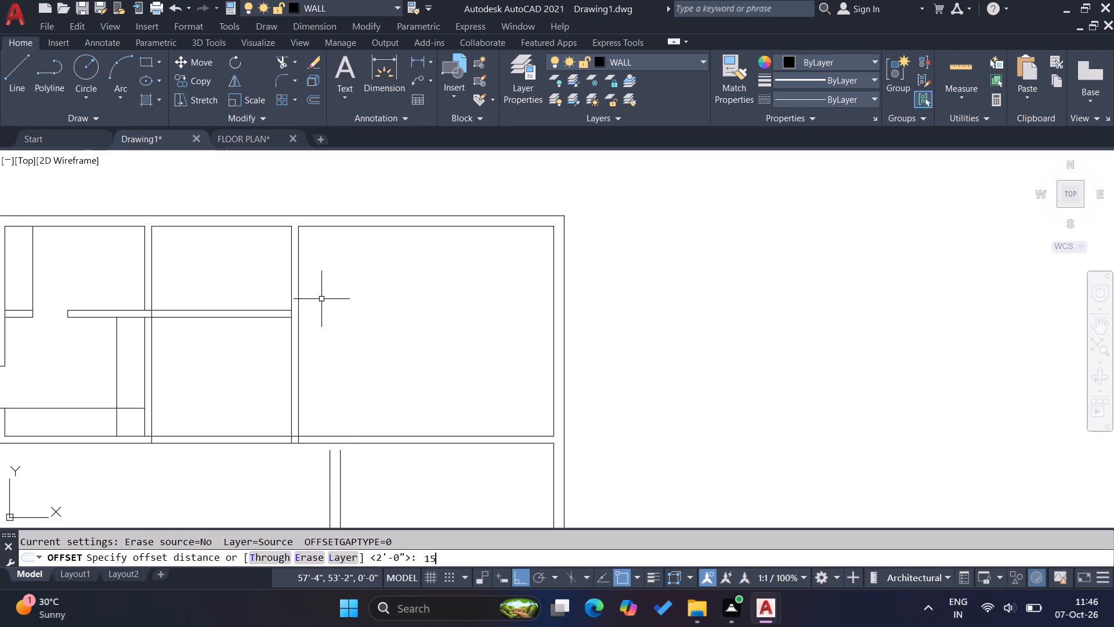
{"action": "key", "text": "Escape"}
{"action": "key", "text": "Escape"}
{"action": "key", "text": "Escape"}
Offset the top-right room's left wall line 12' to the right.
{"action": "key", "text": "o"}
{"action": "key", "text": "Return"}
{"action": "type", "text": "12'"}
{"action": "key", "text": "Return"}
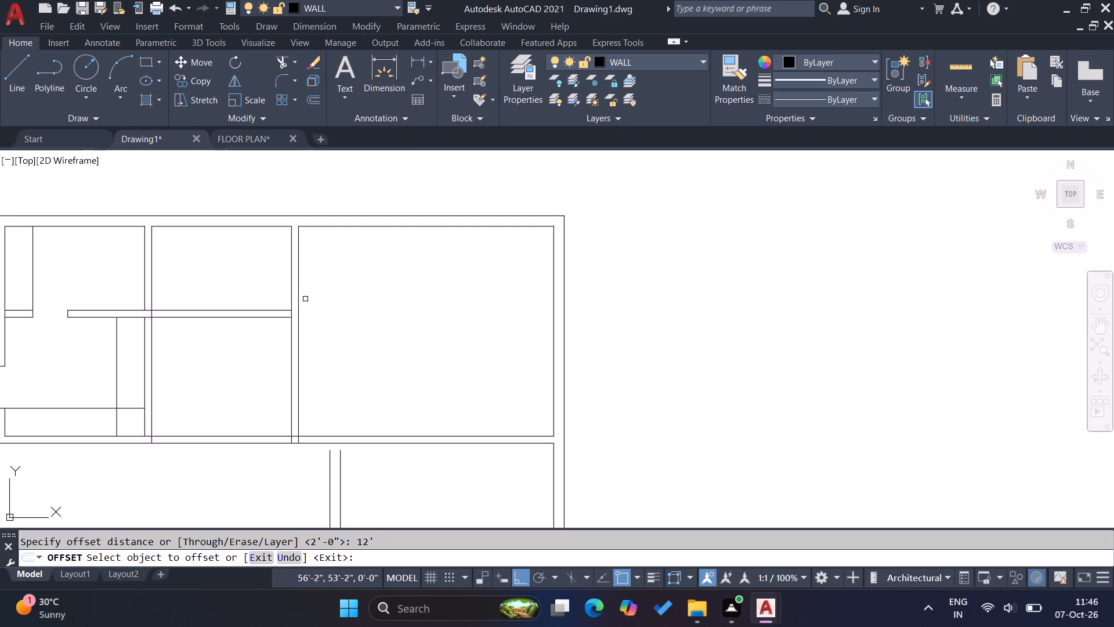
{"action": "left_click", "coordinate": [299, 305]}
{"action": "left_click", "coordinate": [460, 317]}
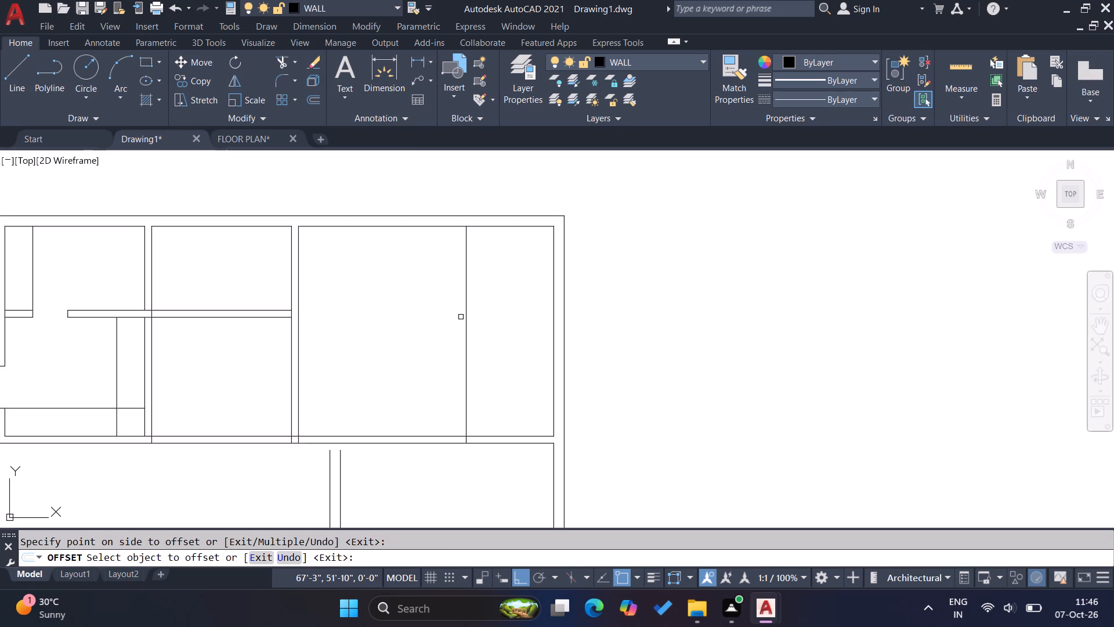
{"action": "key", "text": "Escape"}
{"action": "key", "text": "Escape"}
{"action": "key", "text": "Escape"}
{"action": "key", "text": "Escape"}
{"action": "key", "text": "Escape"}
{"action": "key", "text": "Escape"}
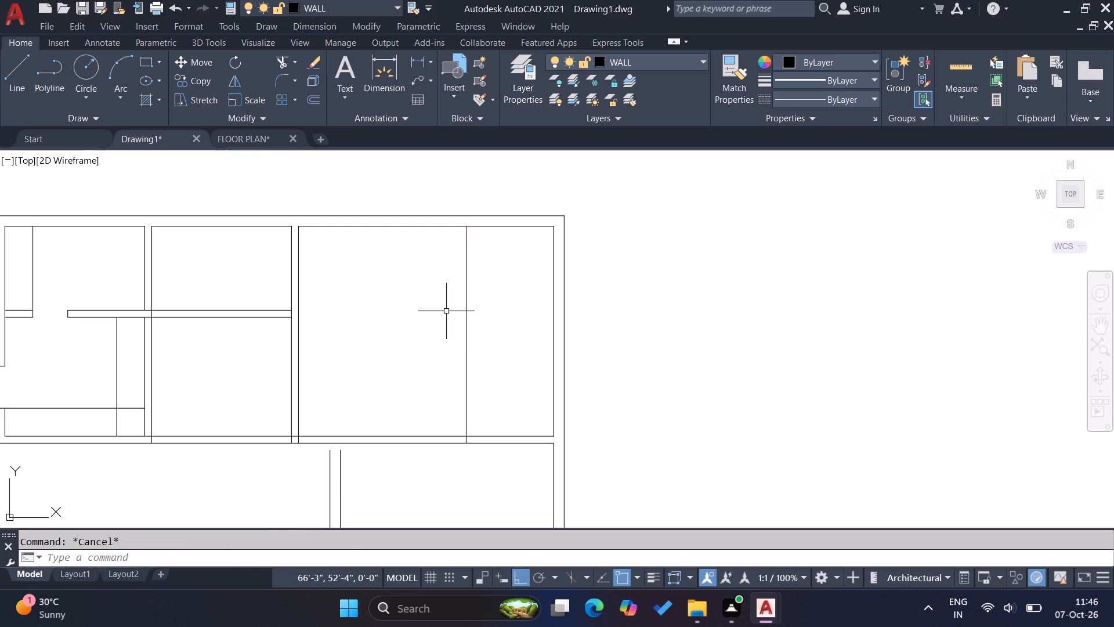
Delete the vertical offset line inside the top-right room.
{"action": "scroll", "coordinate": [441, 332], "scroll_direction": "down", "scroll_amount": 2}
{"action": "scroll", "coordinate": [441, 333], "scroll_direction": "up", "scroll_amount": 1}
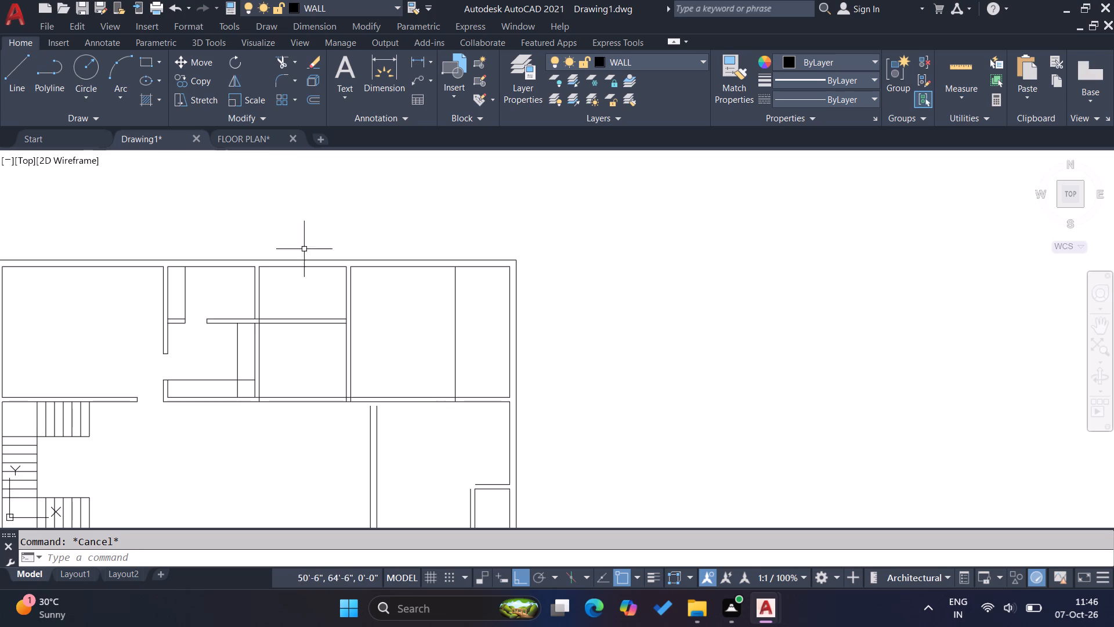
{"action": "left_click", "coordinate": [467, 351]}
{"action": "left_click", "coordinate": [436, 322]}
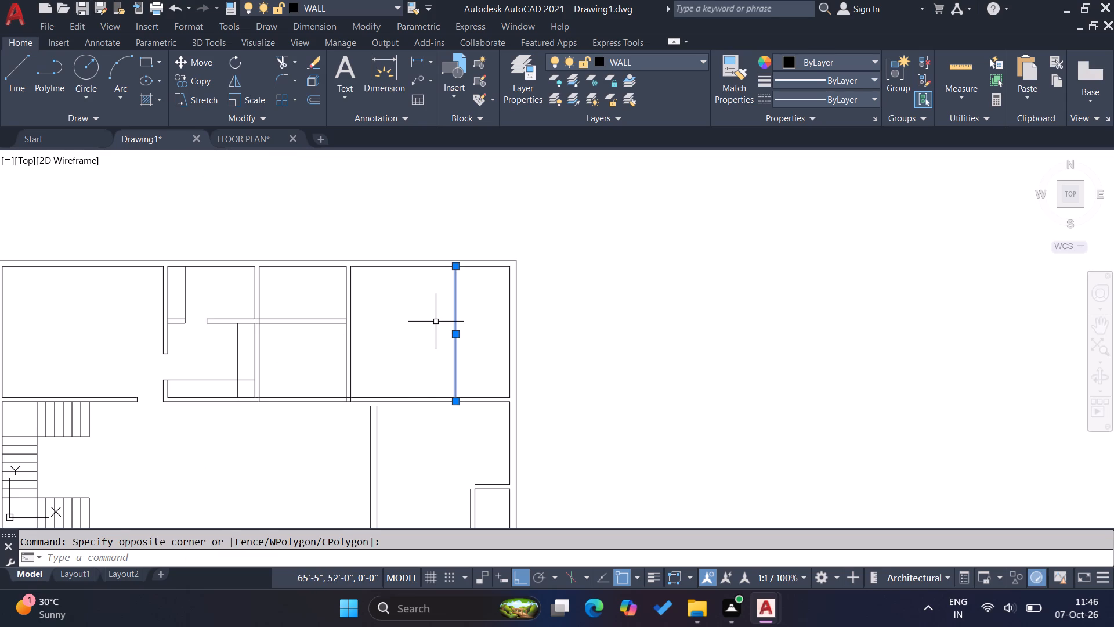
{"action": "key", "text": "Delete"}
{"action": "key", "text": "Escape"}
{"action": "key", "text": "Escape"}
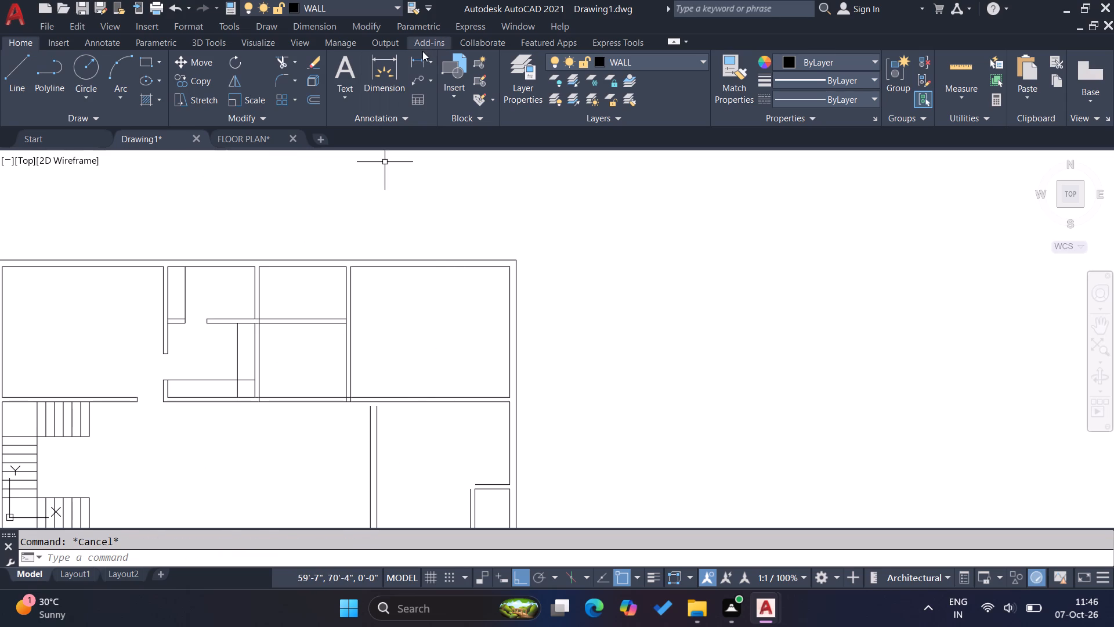
Measure the top-right room's inner width with a linear dimension, without placing it.
{"action": "left_click", "coordinate": [417, 62]}
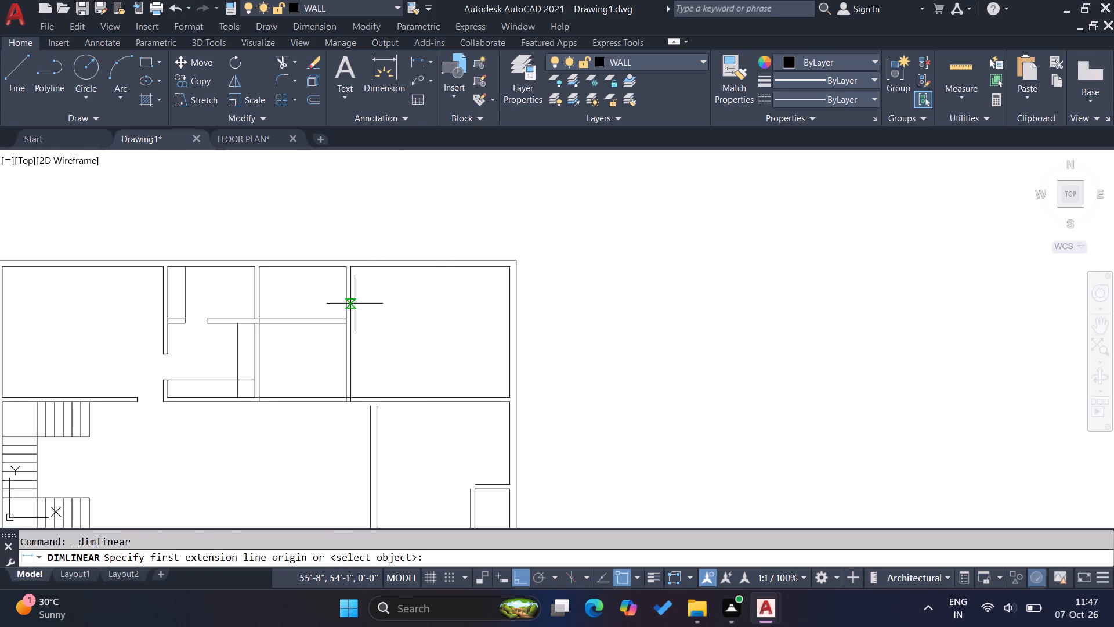
{"action": "left_click", "coordinate": [355, 304]}
{"action": "left_click", "coordinate": [509, 305]}
{"action": "scroll", "coordinate": [452, 319], "scroll_direction": "up", "scroll_amount": 2}
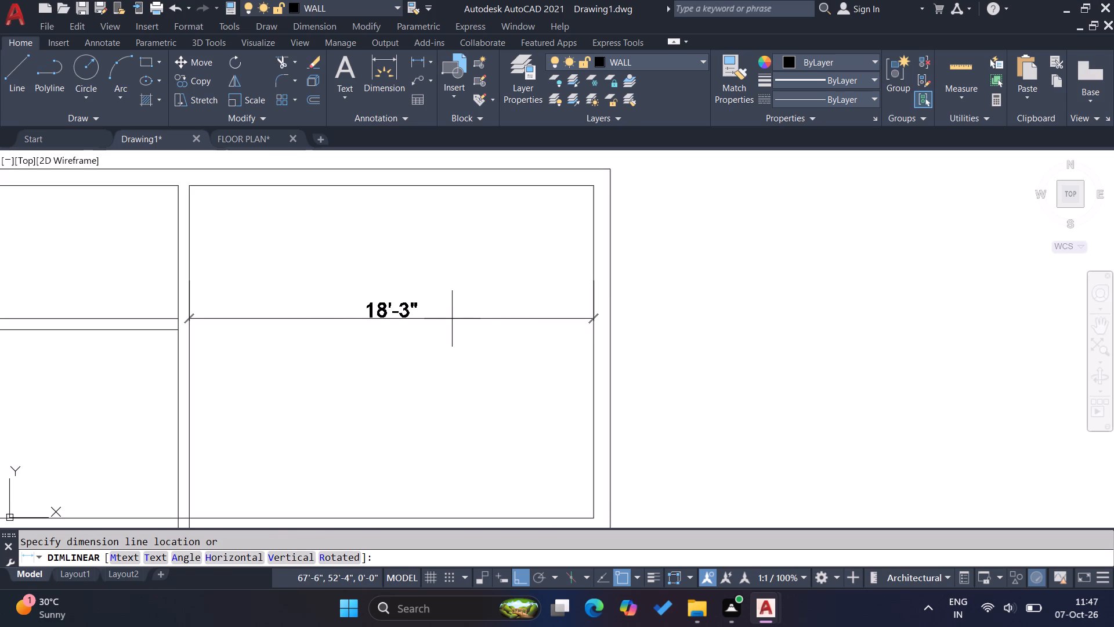
{"action": "key", "text": "Escape"}
{"action": "key", "text": "Escape"}
{"action": "key", "text": "Escape"}
{"action": "key", "text": "Escape"}
{"action": "key", "text": "Escape"}
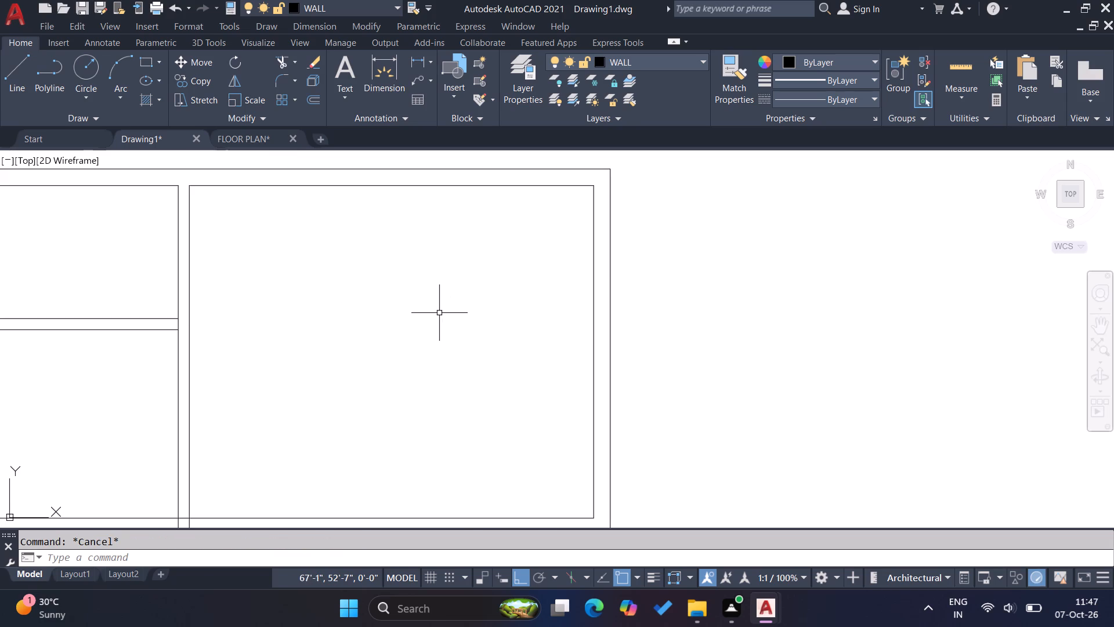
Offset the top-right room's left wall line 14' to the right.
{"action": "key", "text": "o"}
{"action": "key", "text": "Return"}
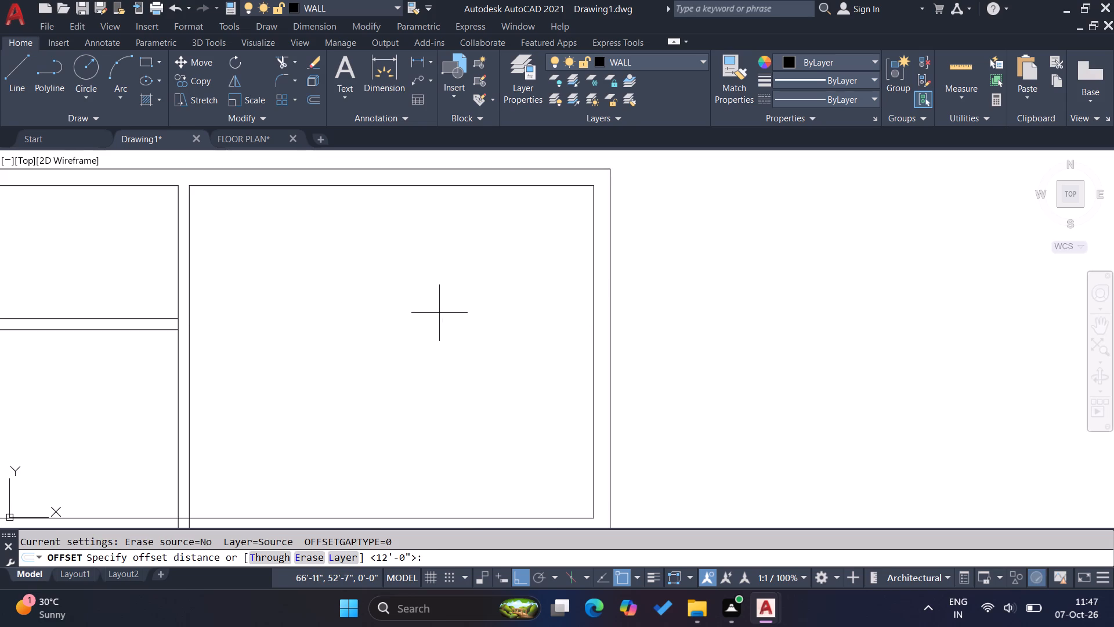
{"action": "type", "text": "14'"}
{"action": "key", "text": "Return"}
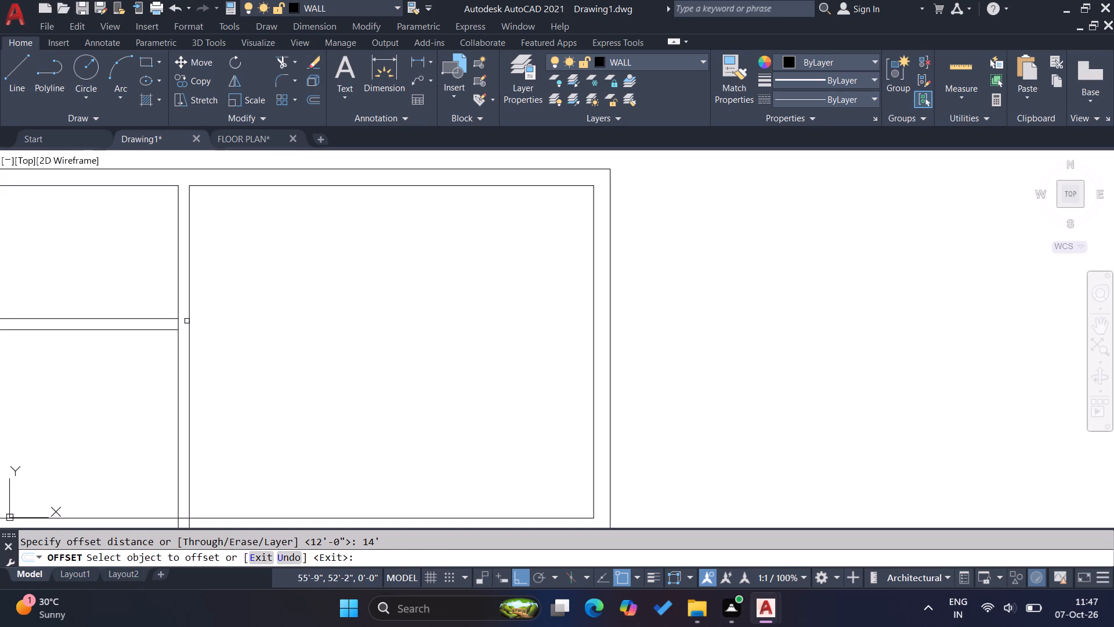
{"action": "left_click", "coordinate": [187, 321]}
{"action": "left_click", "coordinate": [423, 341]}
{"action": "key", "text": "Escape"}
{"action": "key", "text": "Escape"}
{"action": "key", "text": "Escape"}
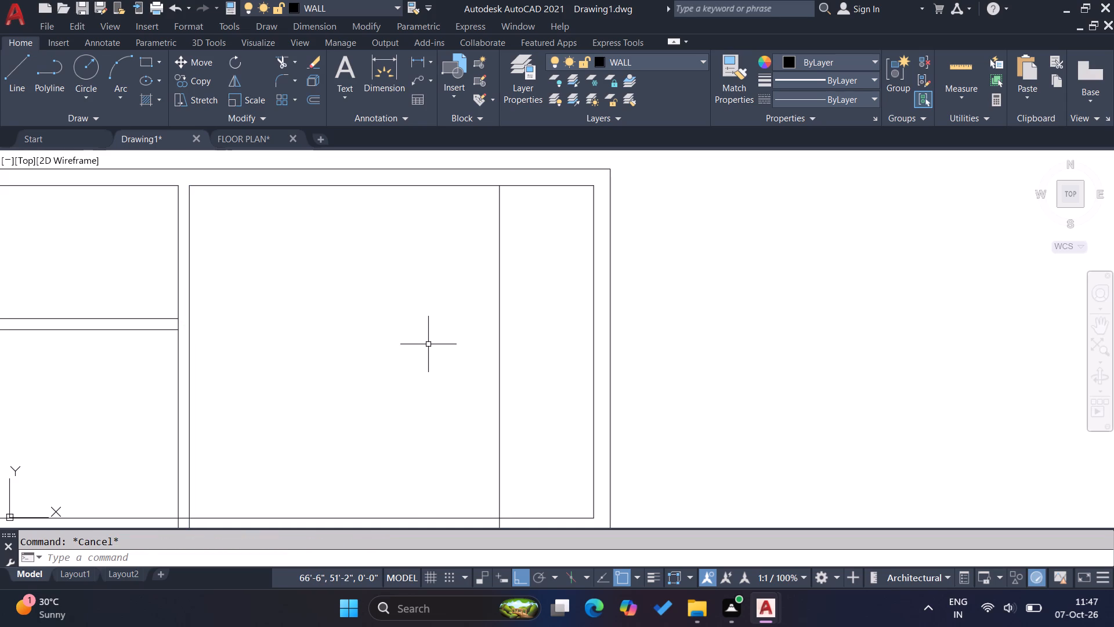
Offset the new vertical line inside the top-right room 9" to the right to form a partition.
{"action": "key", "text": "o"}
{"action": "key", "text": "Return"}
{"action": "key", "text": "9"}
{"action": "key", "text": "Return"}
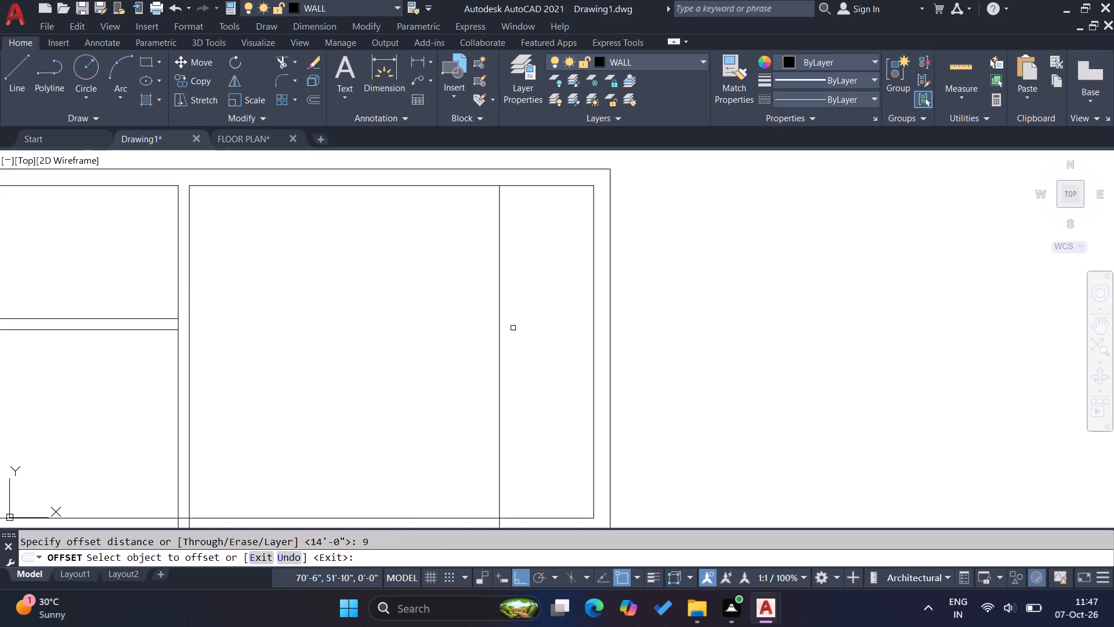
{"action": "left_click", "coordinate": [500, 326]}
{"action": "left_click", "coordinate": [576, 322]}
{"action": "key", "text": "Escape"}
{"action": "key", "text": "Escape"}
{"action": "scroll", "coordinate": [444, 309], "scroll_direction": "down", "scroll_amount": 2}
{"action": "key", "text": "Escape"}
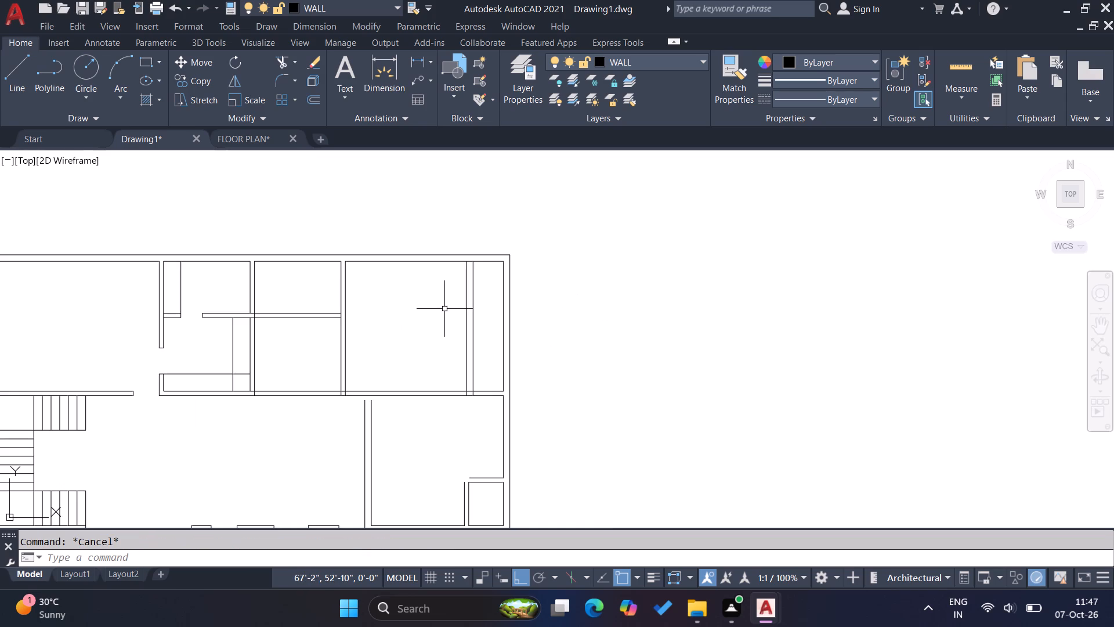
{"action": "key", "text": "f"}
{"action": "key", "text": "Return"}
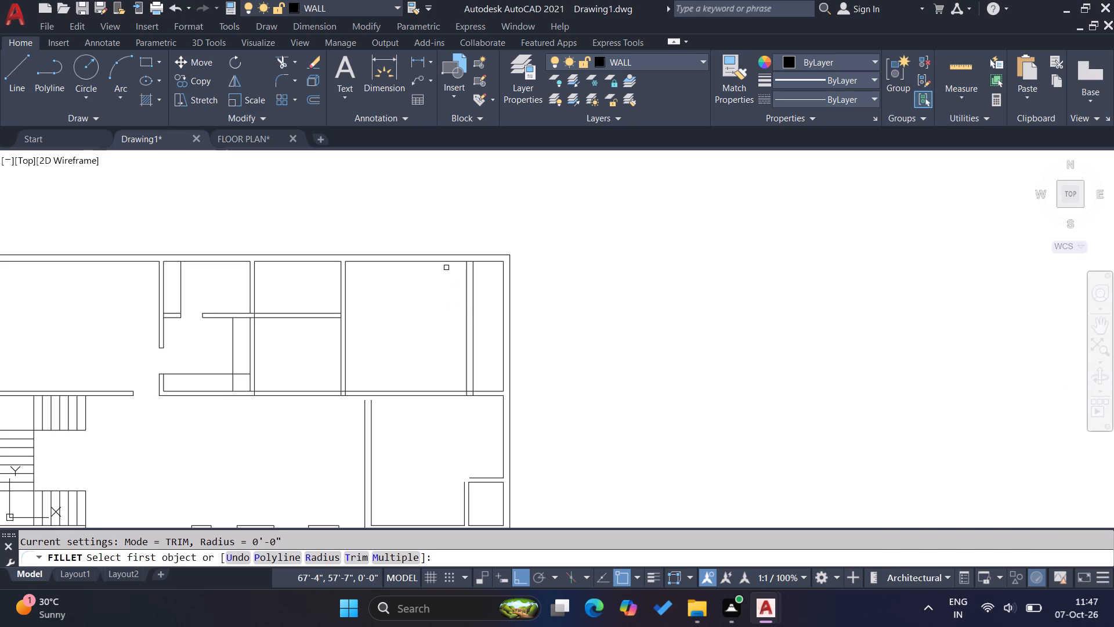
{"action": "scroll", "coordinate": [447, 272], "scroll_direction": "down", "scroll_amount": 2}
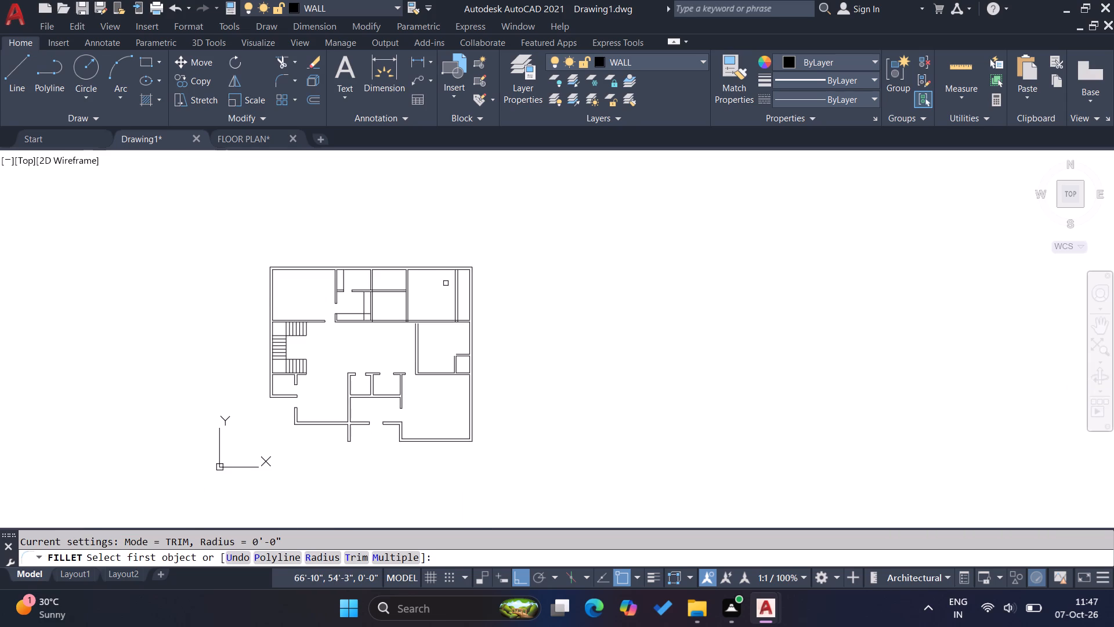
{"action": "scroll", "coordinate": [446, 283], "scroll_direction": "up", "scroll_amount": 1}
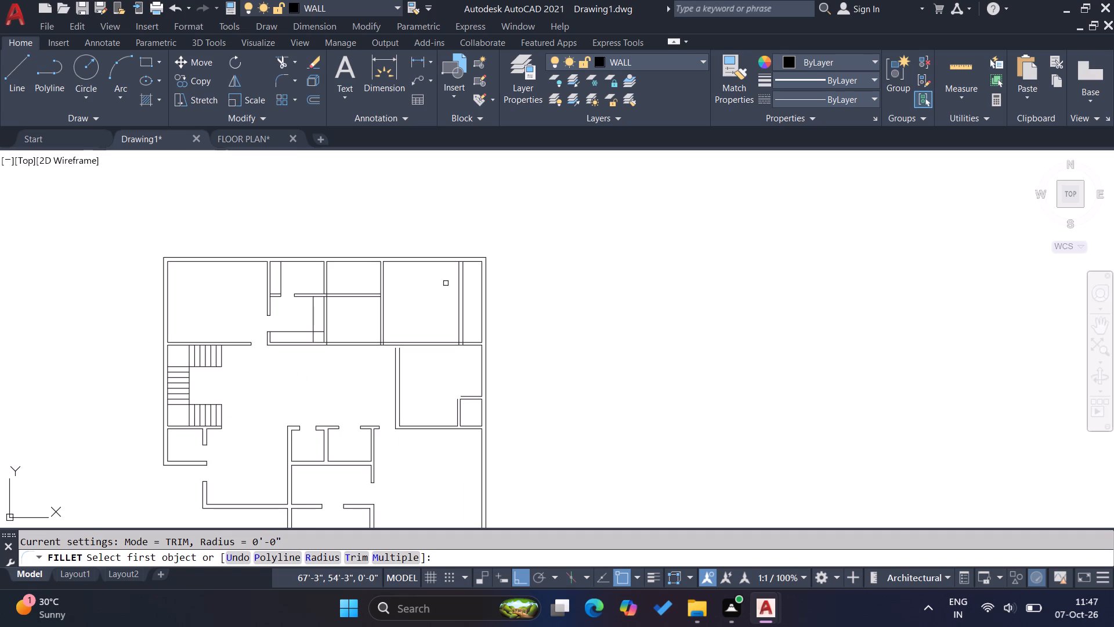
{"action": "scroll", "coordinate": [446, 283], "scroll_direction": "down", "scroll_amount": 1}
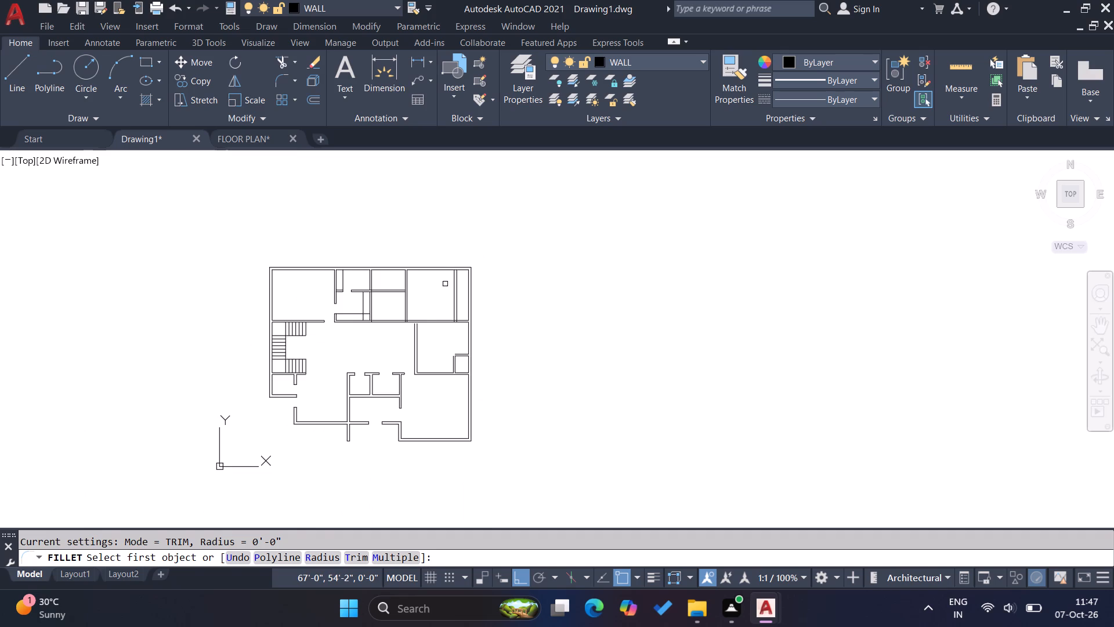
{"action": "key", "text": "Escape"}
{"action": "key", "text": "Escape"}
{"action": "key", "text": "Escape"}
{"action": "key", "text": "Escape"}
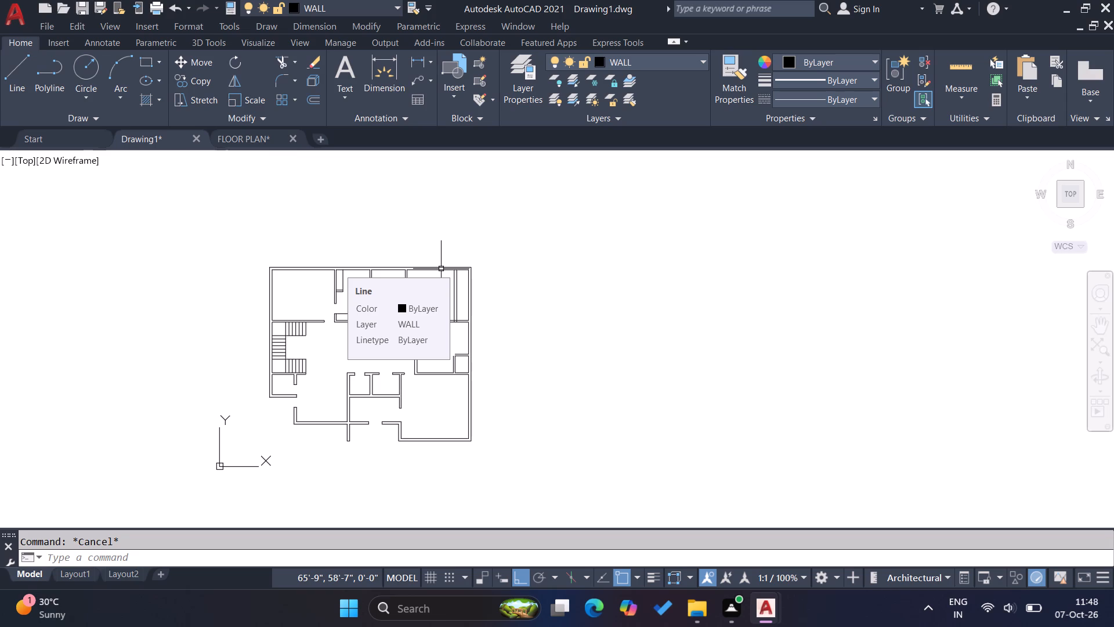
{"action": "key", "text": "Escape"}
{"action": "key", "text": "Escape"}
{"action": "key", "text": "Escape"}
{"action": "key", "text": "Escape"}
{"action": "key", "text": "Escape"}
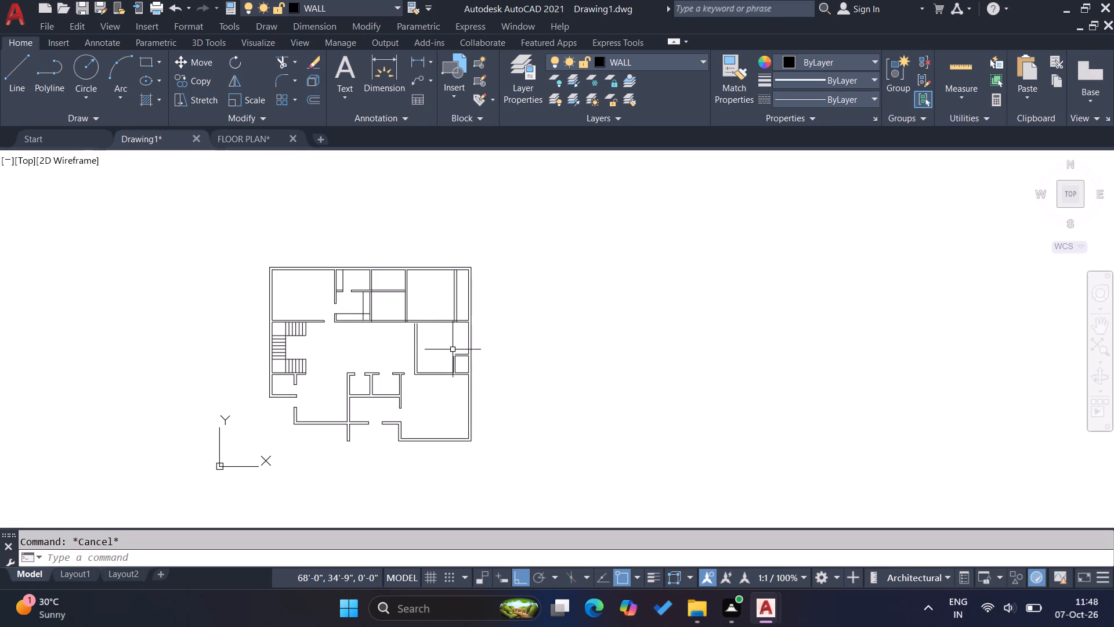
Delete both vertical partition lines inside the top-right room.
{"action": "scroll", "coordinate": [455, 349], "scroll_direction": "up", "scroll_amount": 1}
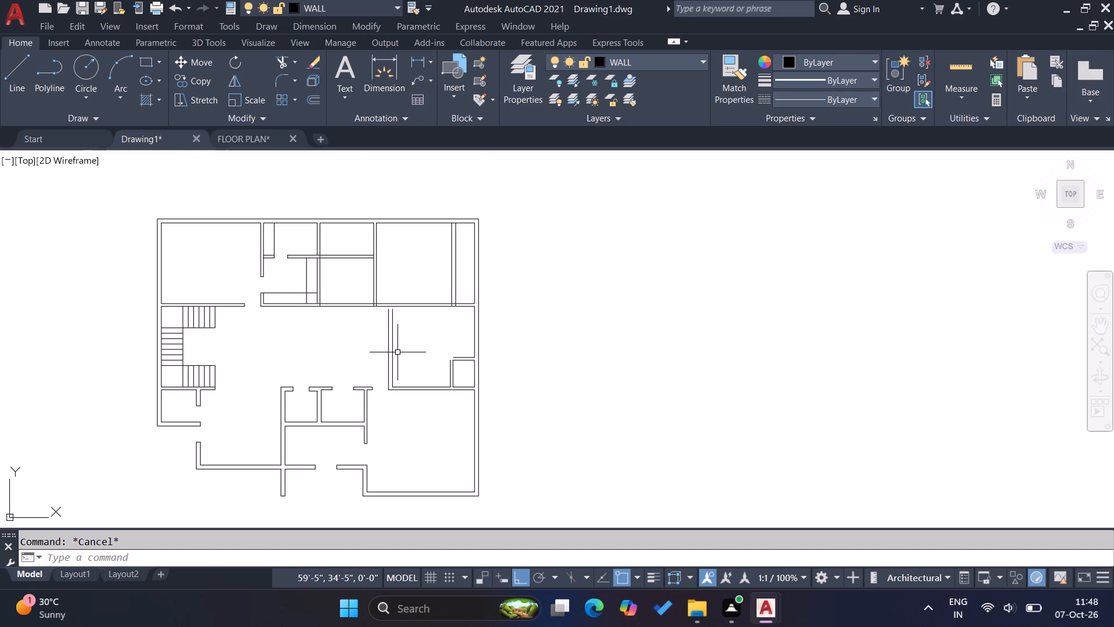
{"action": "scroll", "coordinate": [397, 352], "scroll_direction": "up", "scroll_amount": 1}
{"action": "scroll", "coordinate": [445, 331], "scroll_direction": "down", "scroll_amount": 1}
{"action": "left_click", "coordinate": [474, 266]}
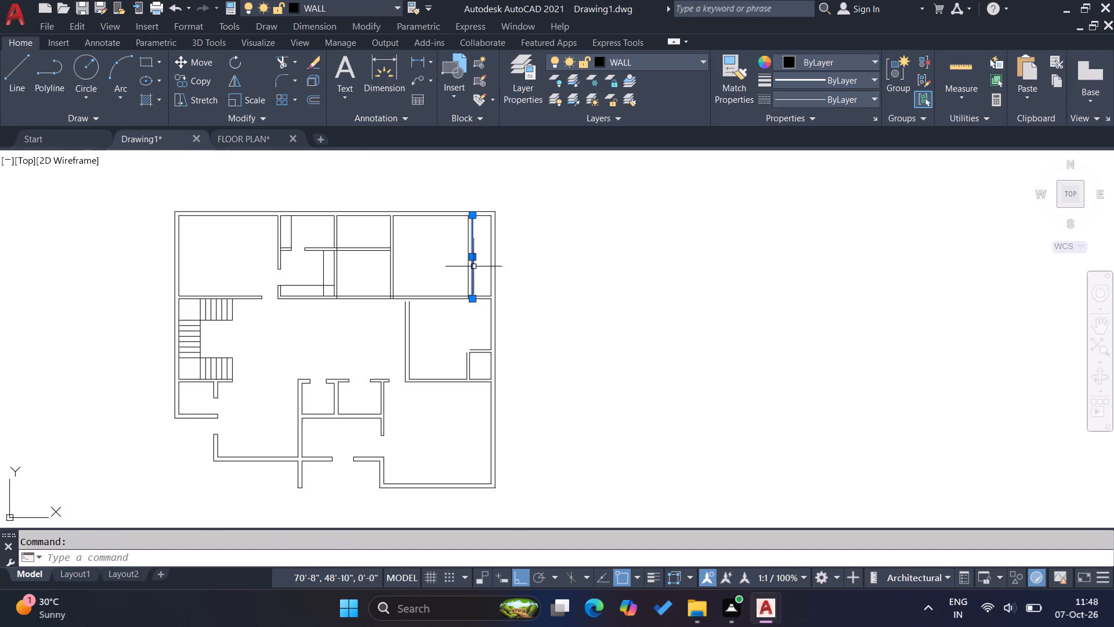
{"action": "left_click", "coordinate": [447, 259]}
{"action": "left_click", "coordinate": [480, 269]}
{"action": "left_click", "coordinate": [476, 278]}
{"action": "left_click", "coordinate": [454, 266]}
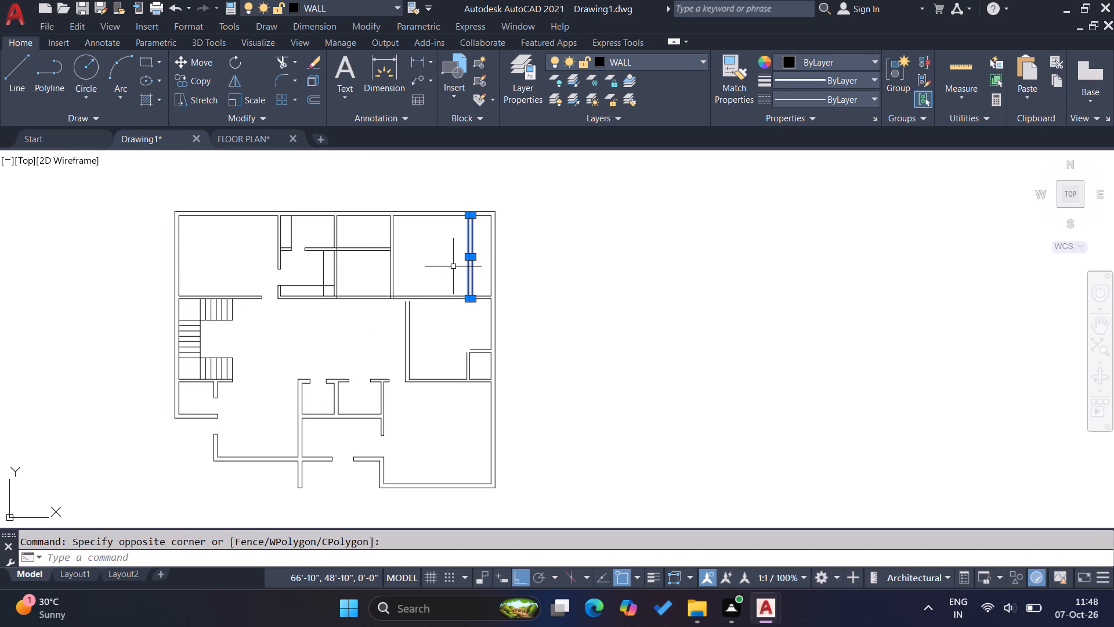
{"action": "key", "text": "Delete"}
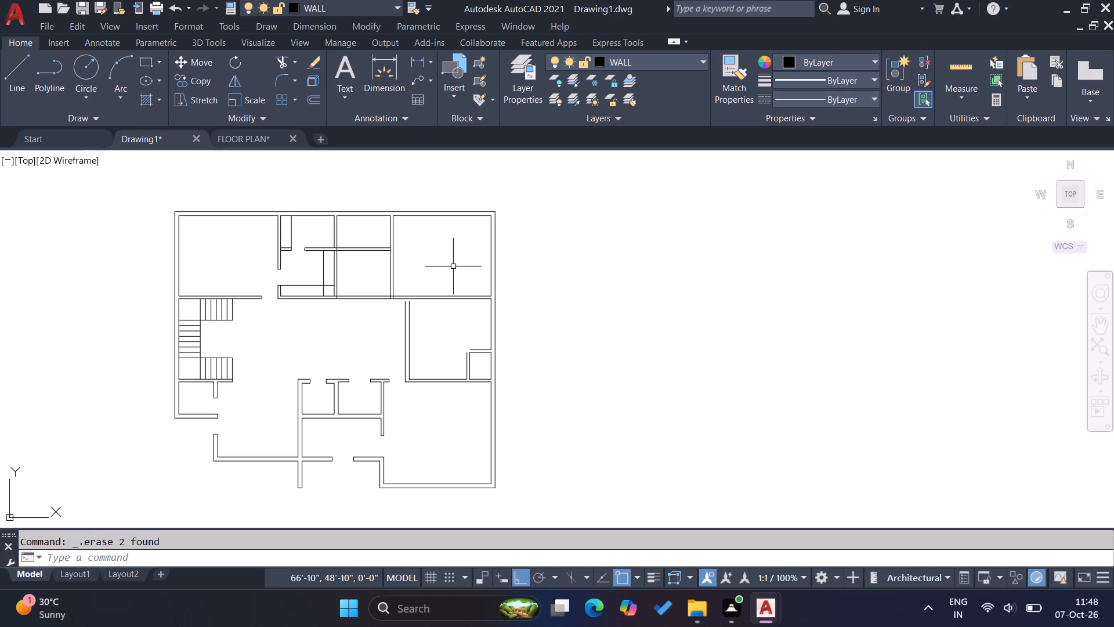
Stretch the left part of the plan, including the outer wall, stairs and upper-left partition, 2' to the right.
{"action": "left_click", "coordinate": [286, 488]}
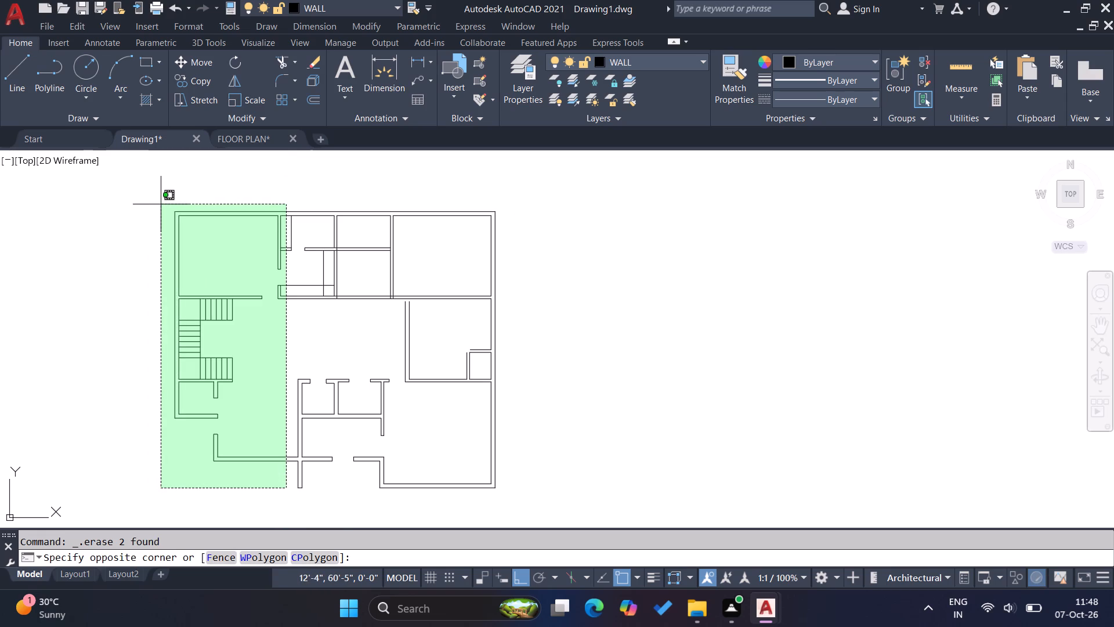
{"action": "left_click", "coordinate": [280, 464]}
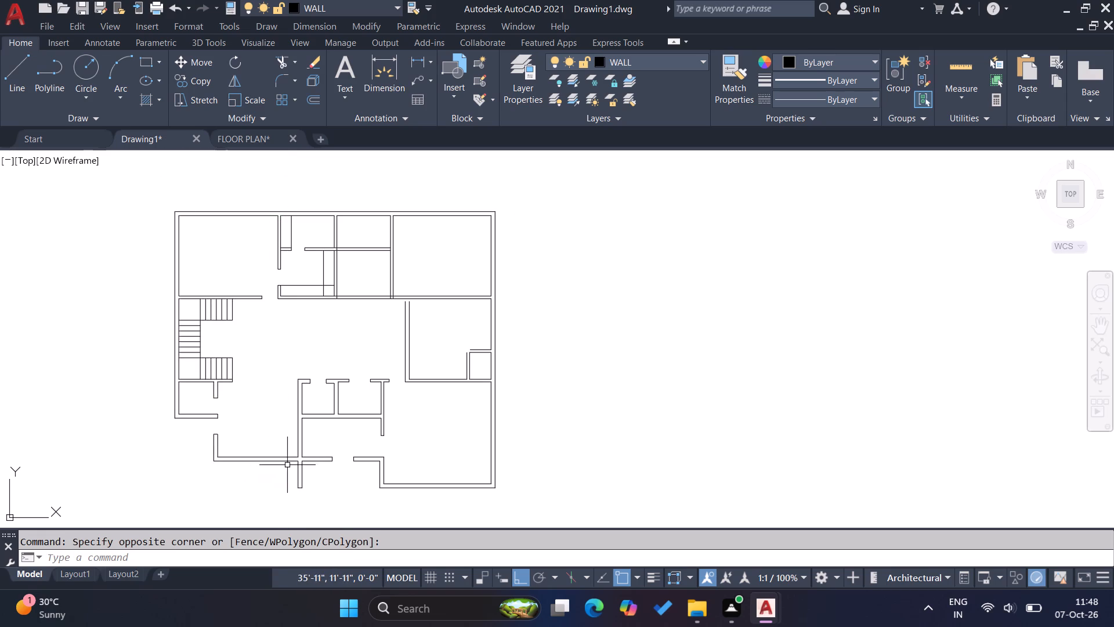
{"action": "left_click", "coordinate": [294, 467]}
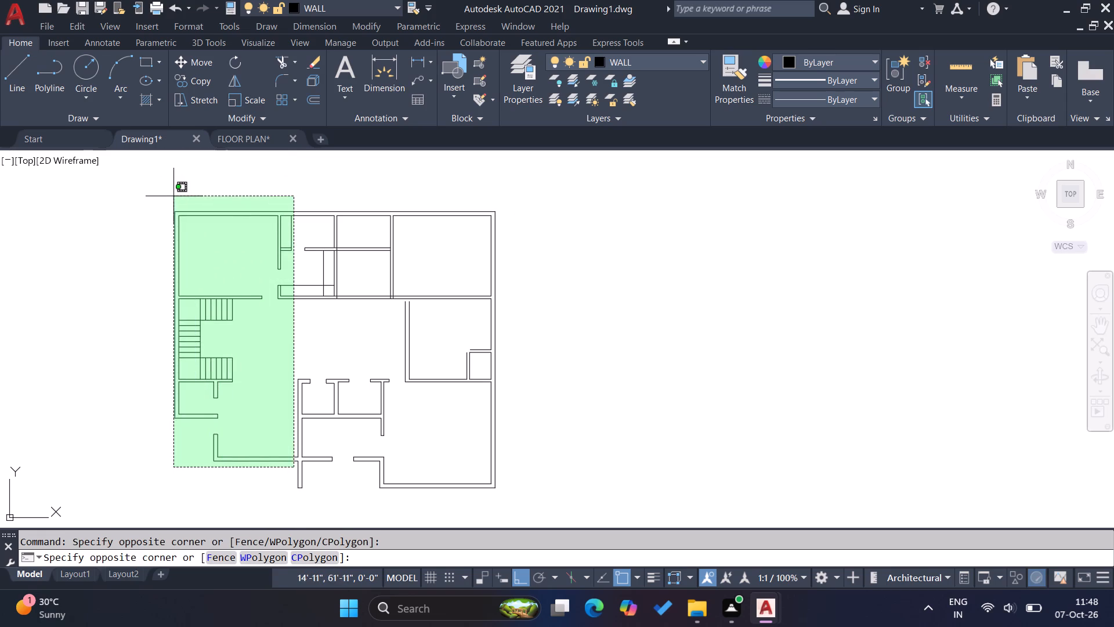
{"action": "left_click", "coordinate": [165, 194]}
{"action": "key", "text": "s"}
{"action": "key", "text": "Return"}
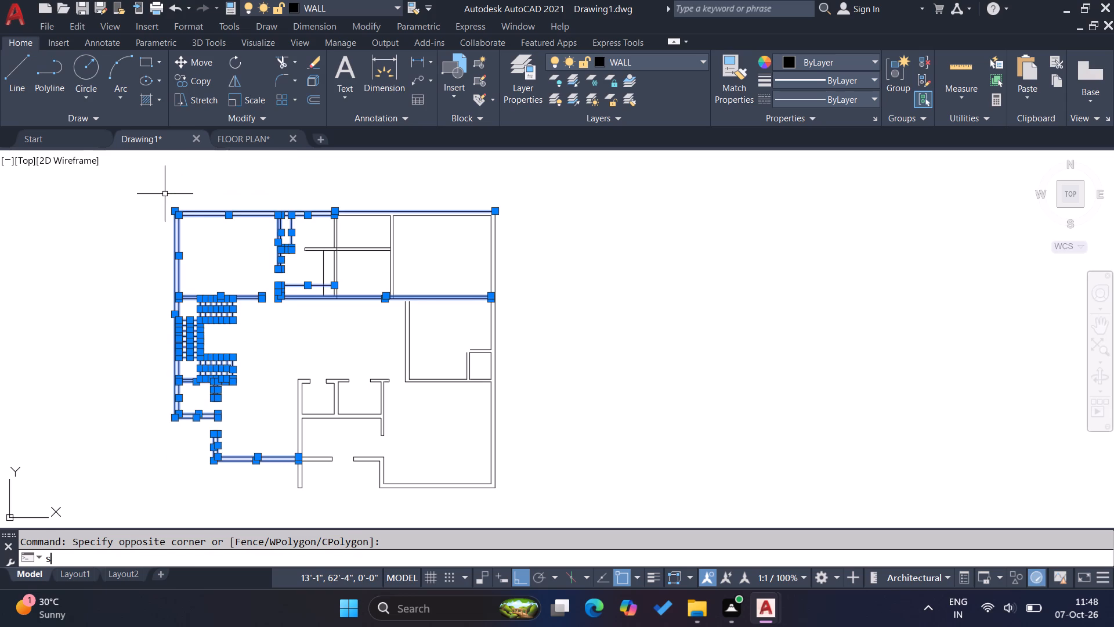
{"action": "scroll", "coordinate": [268, 342], "scroll_direction": "up", "scroll_amount": 1}
{"action": "left_click", "coordinate": [245, 337]}
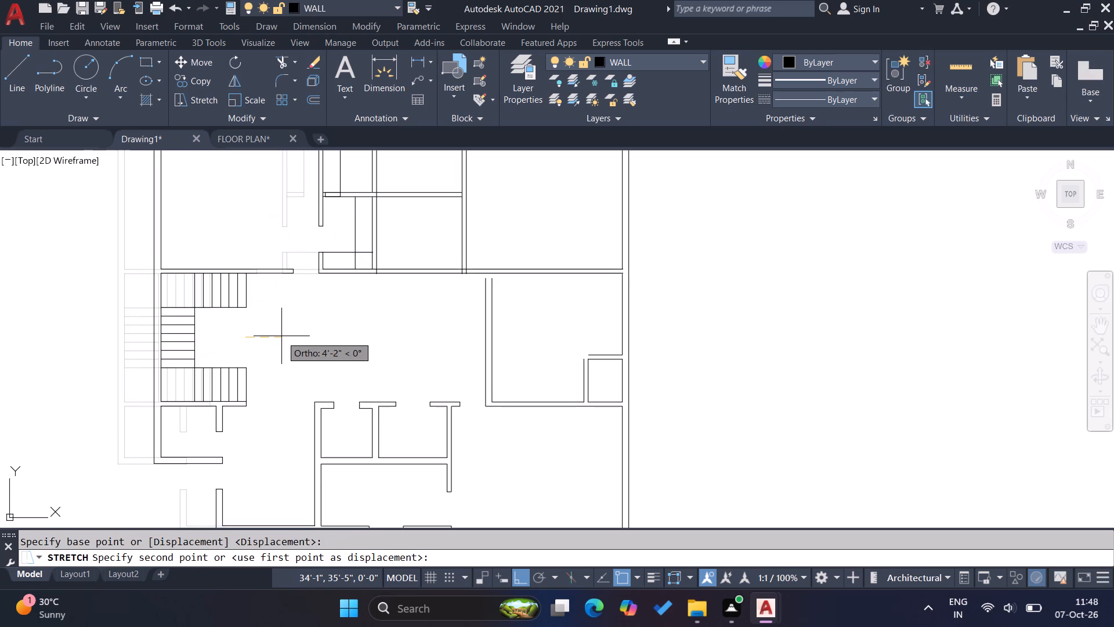
{"action": "type", "text": "2'"}
{"action": "key", "text": "Return"}
{"action": "key", "text": "Escape"}
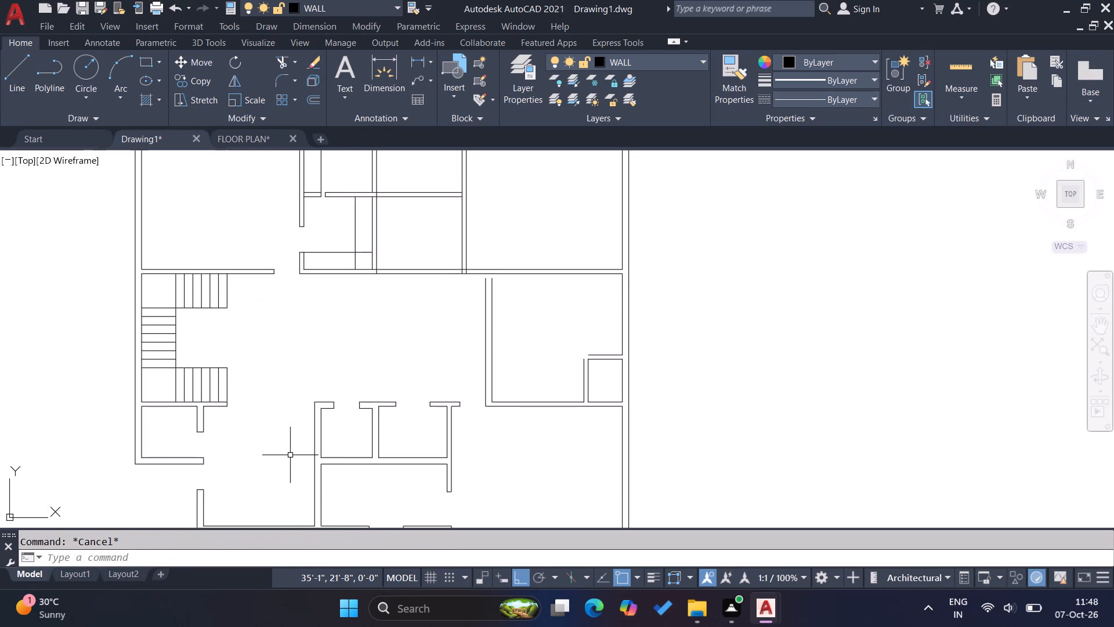
{"action": "key", "text": "Escape"}
{"action": "key", "text": "Escape"}
Stretch the partition on the left side of the top-right room 2' to the left.
{"action": "scroll", "coordinate": [338, 508], "scroll_direction": "down", "scroll_amount": 2}
{"action": "scroll", "coordinate": [430, 334], "scroll_direction": "up", "scroll_amount": 2}
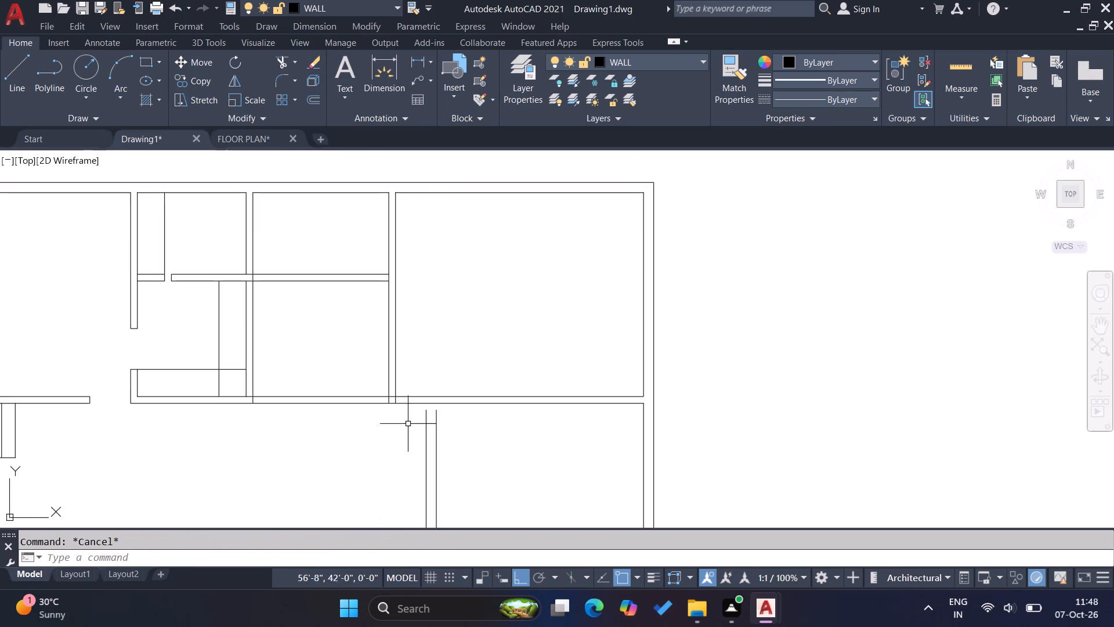
{"action": "left_click", "coordinate": [406, 432]}
{"action": "left_click", "coordinate": [374, 173]}
{"action": "key", "text": "s"}
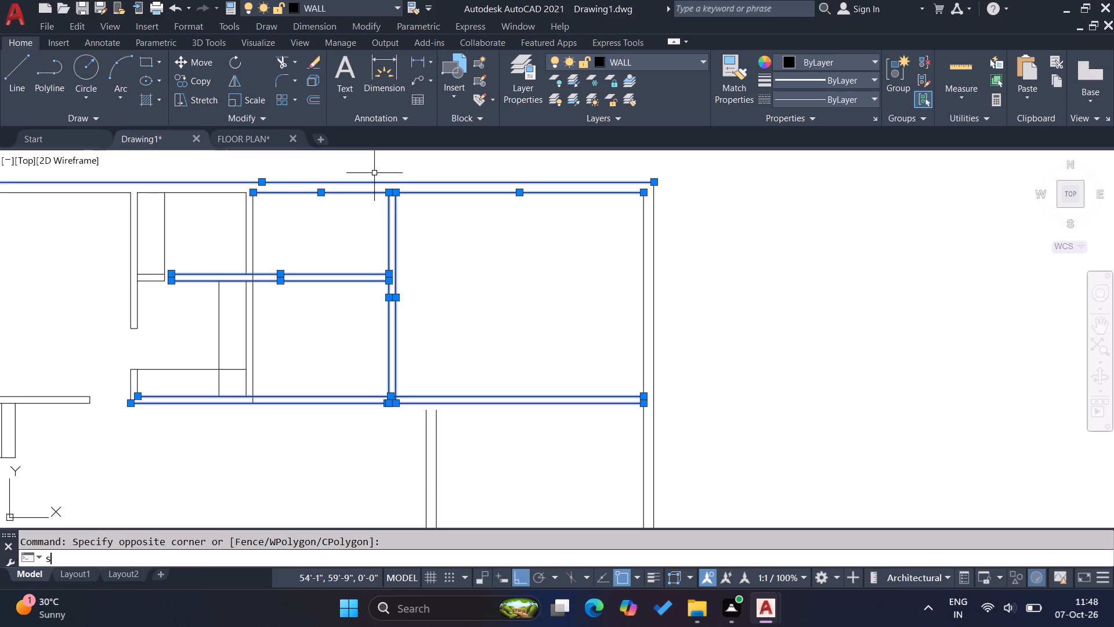
{"action": "key", "text": "Return"}
{"action": "left_click", "coordinate": [372, 315]}
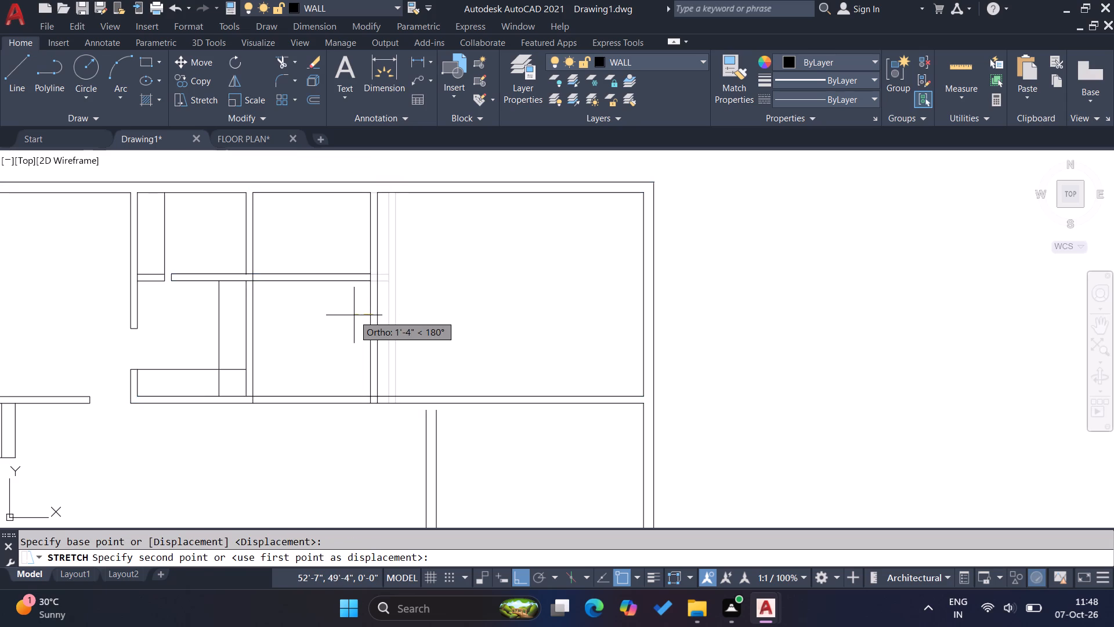
{"action": "type", "text": "2'"}
{"action": "key", "text": "Return"}
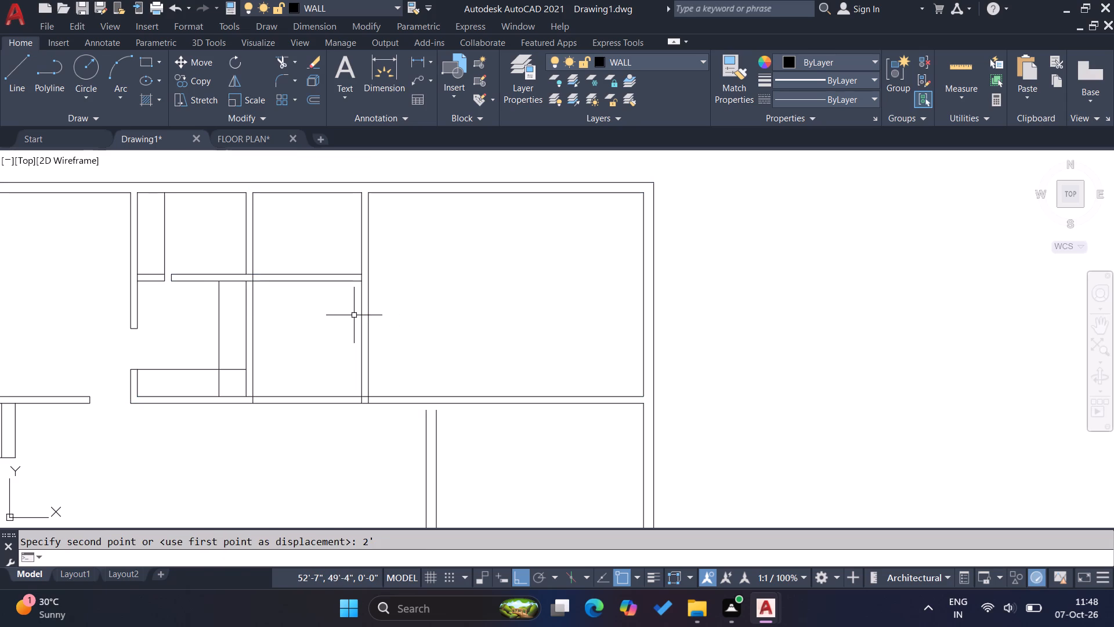
{"action": "key", "text": "Escape"}
{"action": "key", "text": "Escape"}
{"action": "key", "text": "Escape"}
Extend both lines of the vertical wall below the top-right room up to the horizontal wall above.
{"action": "type", "text": "ex"}
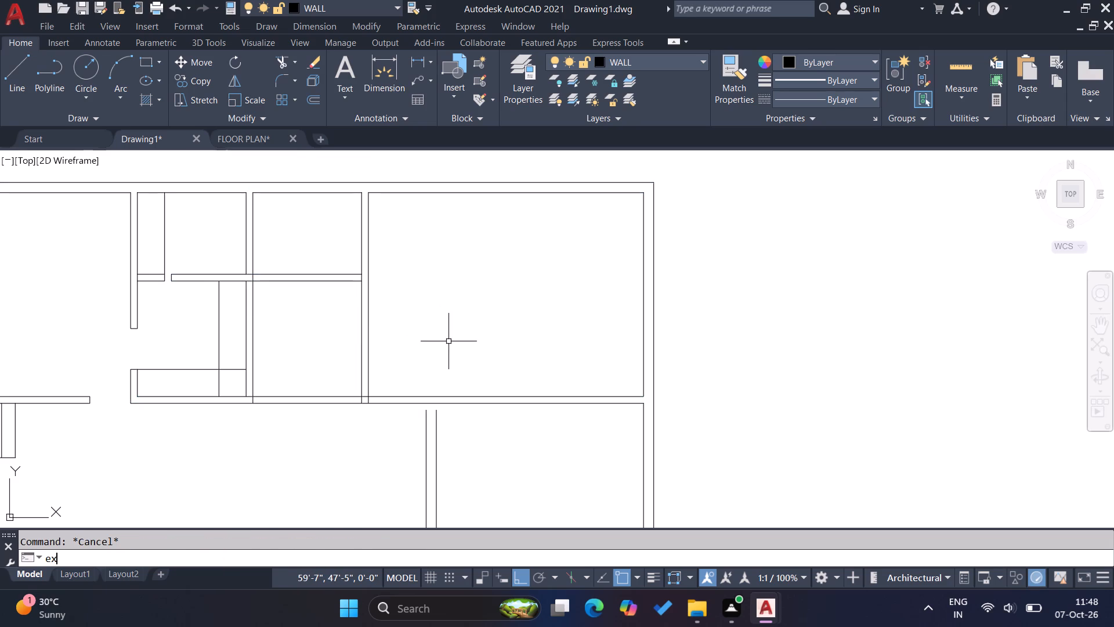
{"action": "key", "text": "Return"}
{"action": "left_click", "coordinate": [436, 430]}
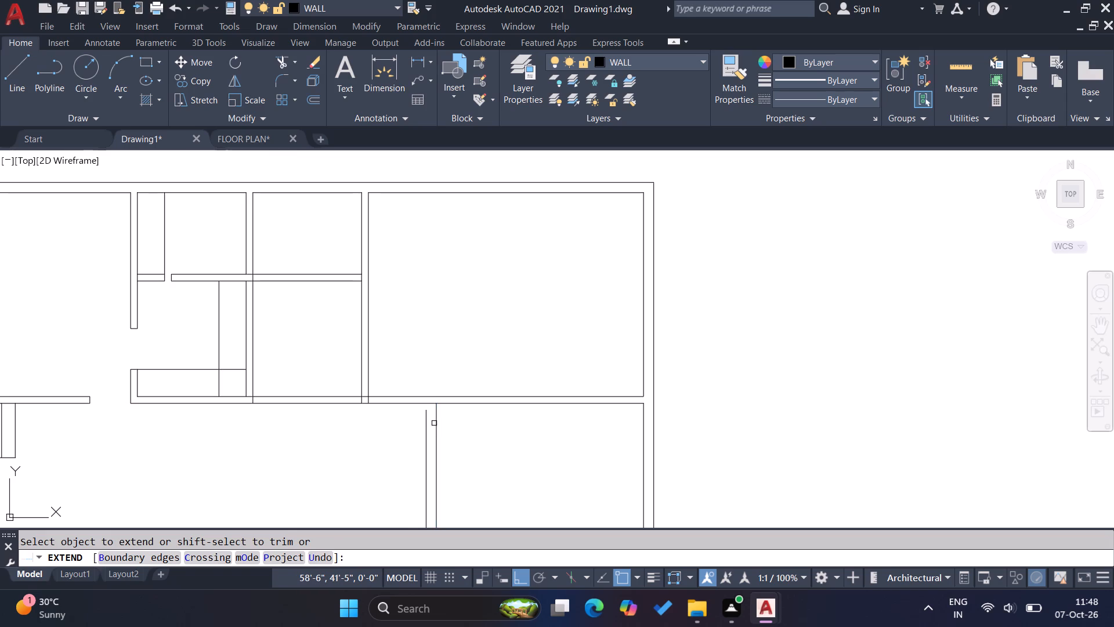
{"action": "left_click", "coordinate": [434, 423]}
{"action": "left_click", "coordinate": [400, 423]}
{"action": "left_click", "coordinate": [436, 423]}
{"action": "key", "text": "Escape"}
{"action": "key", "text": "Escape"}
{"action": "key", "text": "Escape"}
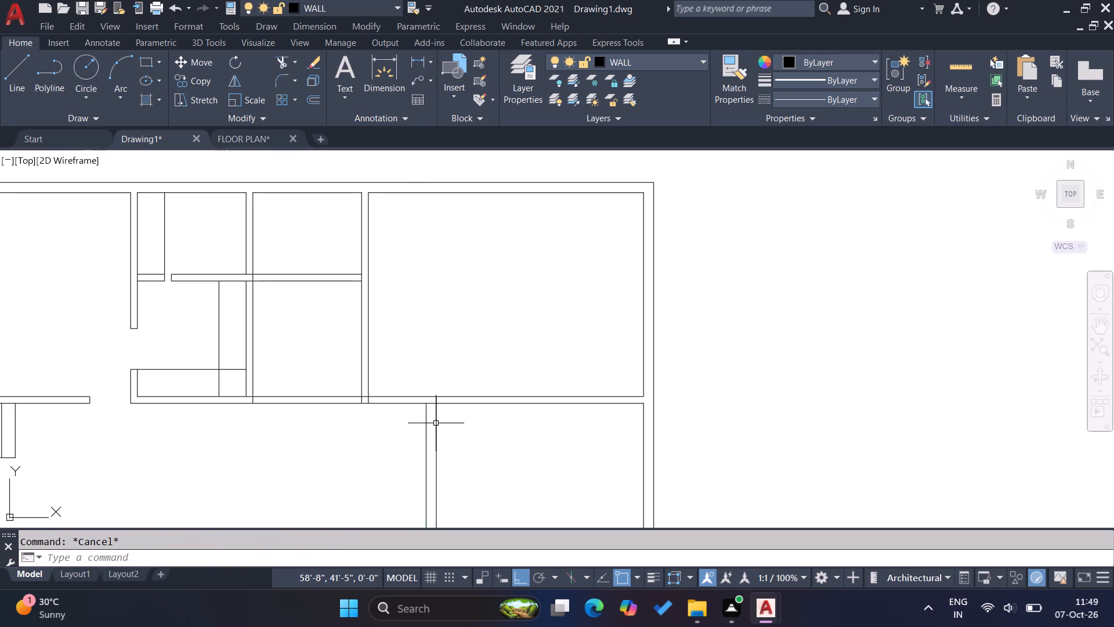
{"action": "key", "text": "Escape"}
Measure the gap between the top-right room's left wall and the vertical wall below with a linear dimension, without placing it.
{"action": "left_click", "coordinate": [419, 57]}
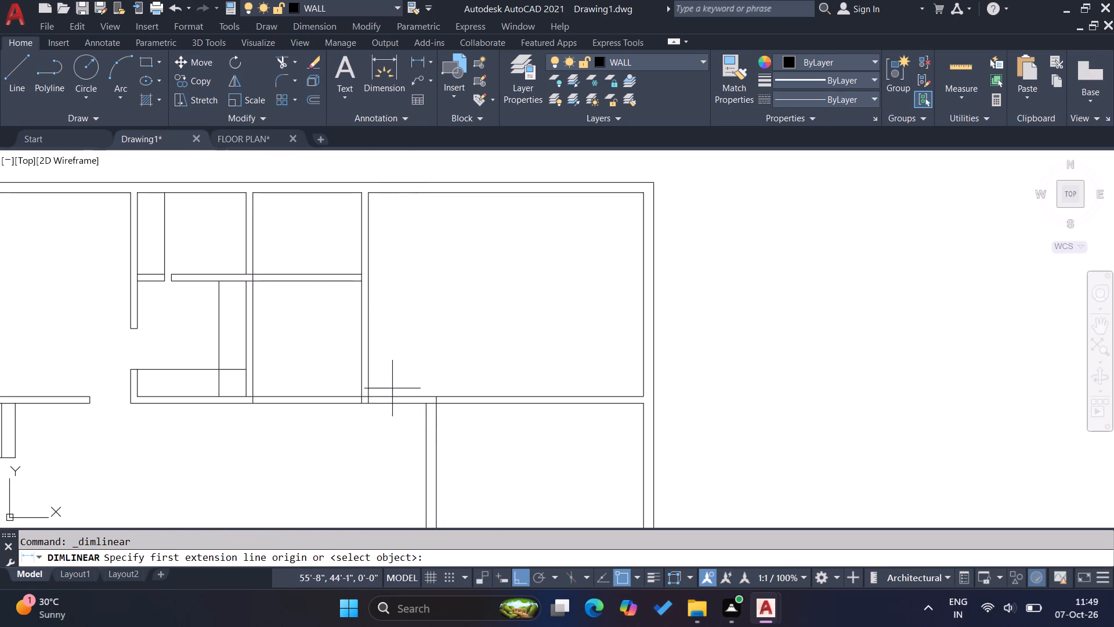
{"action": "scroll", "coordinate": [383, 395], "scroll_direction": "up", "scroll_amount": 2}
{"action": "left_click", "coordinate": [341, 415]}
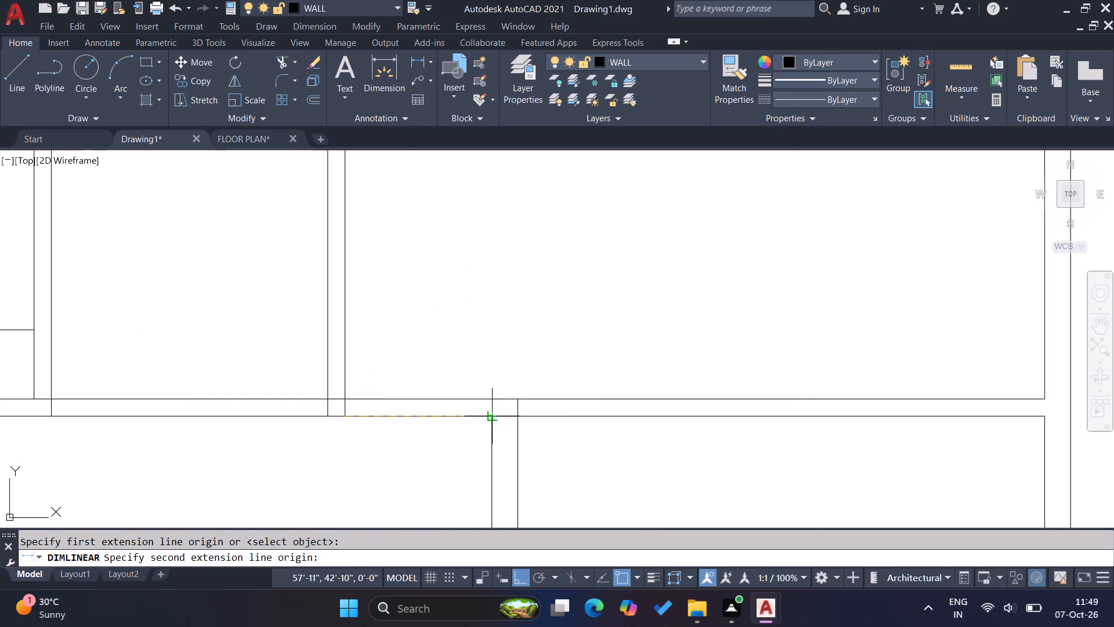
{"action": "left_click", "coordinate": [488, 416]}
{"action": "key", "text": "Escape"}
{"action": "key", "text": "Escape"}
{"action": "key", "text": "Escape"}
{"action": "scroll", "coordinate": [428, 373], "scroll_direction": "down", "scroll_amount": 3}
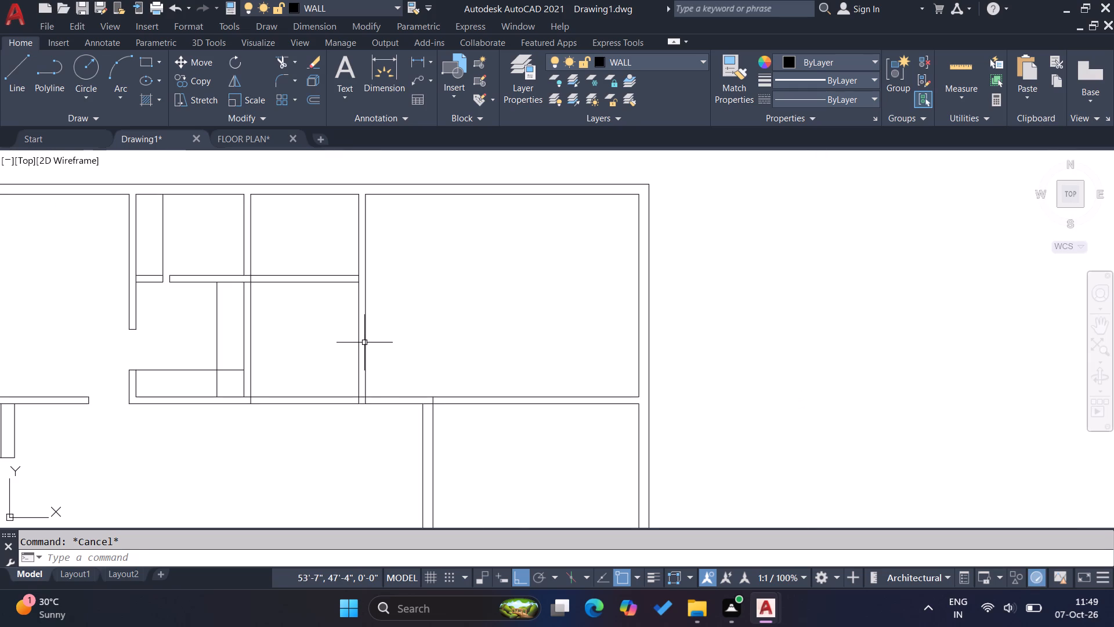
Offset the top-right room's left wall line 3' to the right.
{"action": "key", "text": "o"}
{"action": "key", "text": "Return"}
{"action": "type", "text": "3'"}
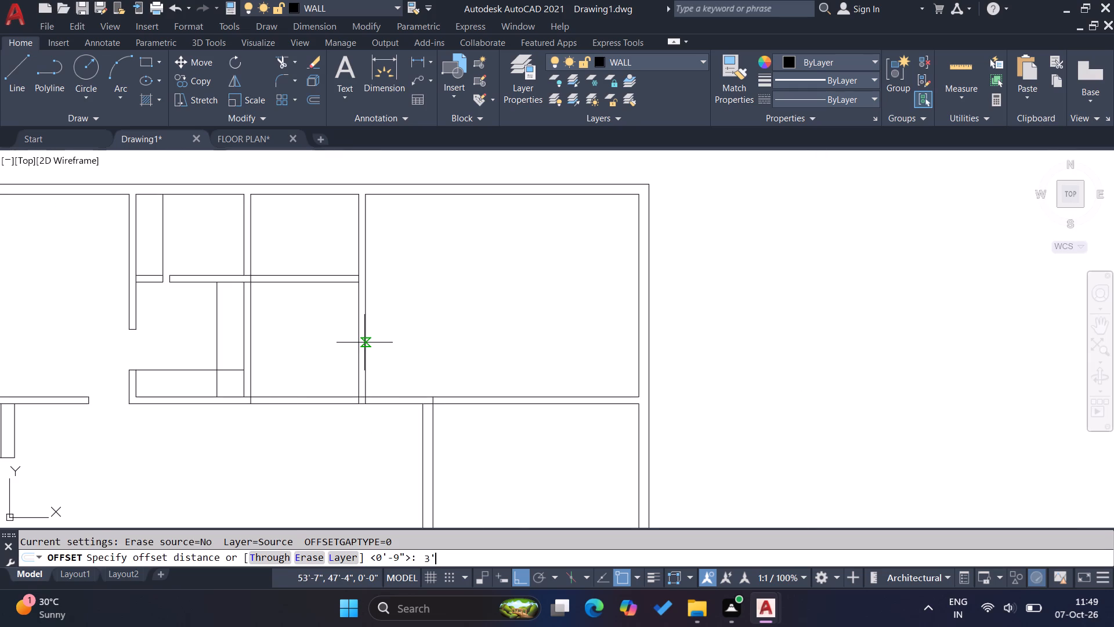
{"action": "key", "text": "Return"}
{"action": "left_click", "coordinate": [361, 340]}
{"action": "left_click", "coordinate": [367, 340]}
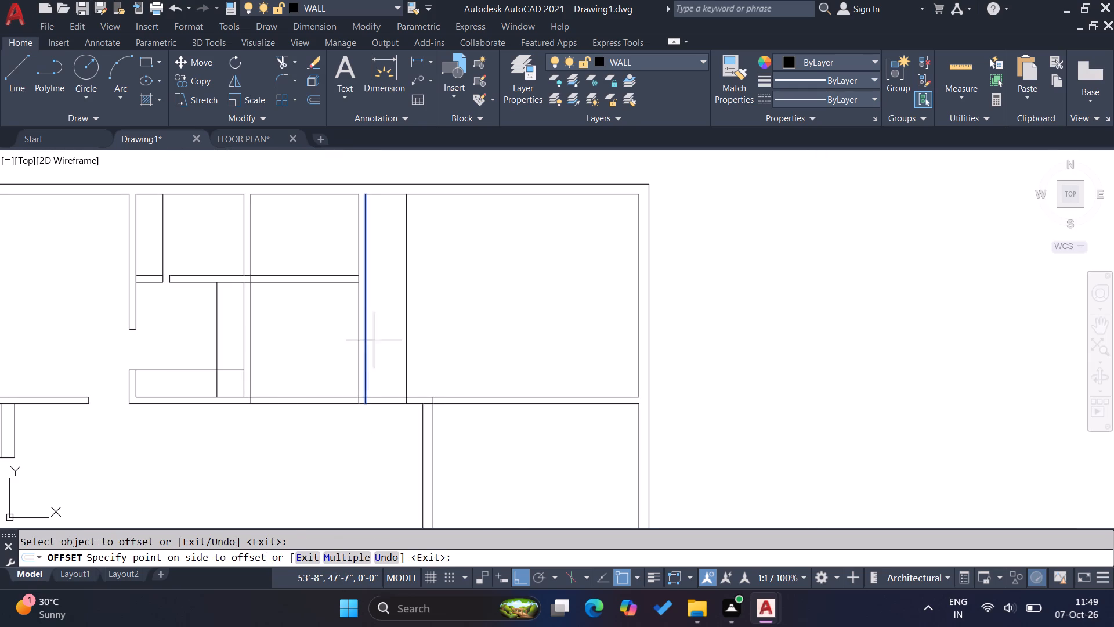
{"action": "left_click", "coordinate": [444, 340]}
{"action": "key", "text": "Escape"}
{"action": "key", "text": "Escape"}
Trim the offset line and the horizontal wall beside it to open a 3' doorway at the top-right room's lower-left corner.
{"action": "type", "text": "tr"}
{"action": "key", "text": "Return"}
{"action": "left_click", "coordinate": [420, 355]}
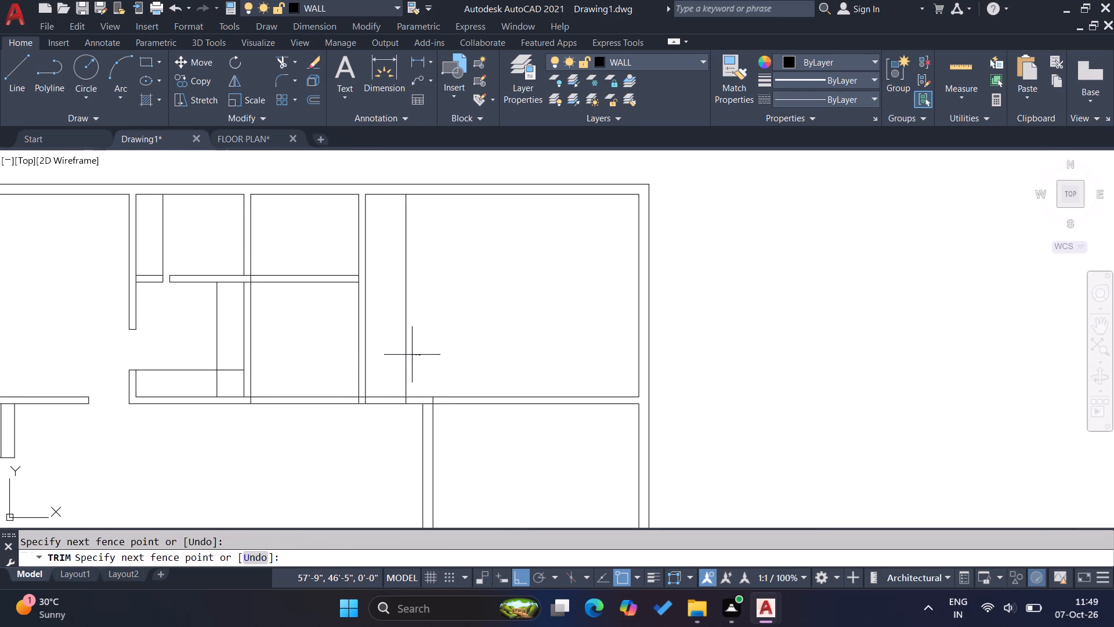
{"action": "left_click", "coordinate": [399, 348]}
{"action": "left_click", "coordinate": [397, 372]}
{"action": "left_click", "coordinate": [394, 429]}
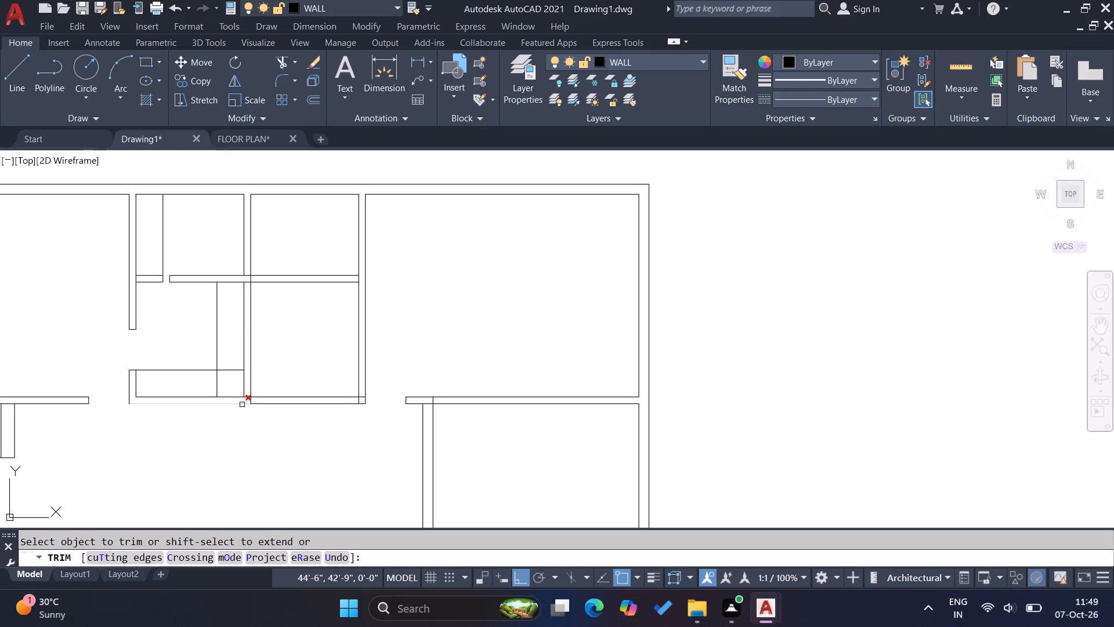
Trim the overlapping wall lines where the middle rooms' partition, the top-right room's left wall and the vertical wall below meet the horizontal wall.
{"action": "scroll", "coordinate": [234, 403], "scroll_direction": "up", "scroll_amount": 4}
{"action": "left_click_drag", "start_coordinate": [309, 349], "coordinate": [360, 379]}
{"action": "scroll", "coordinate": [241, 403], "scroll_direction": "down", "scroll_amount": 3}
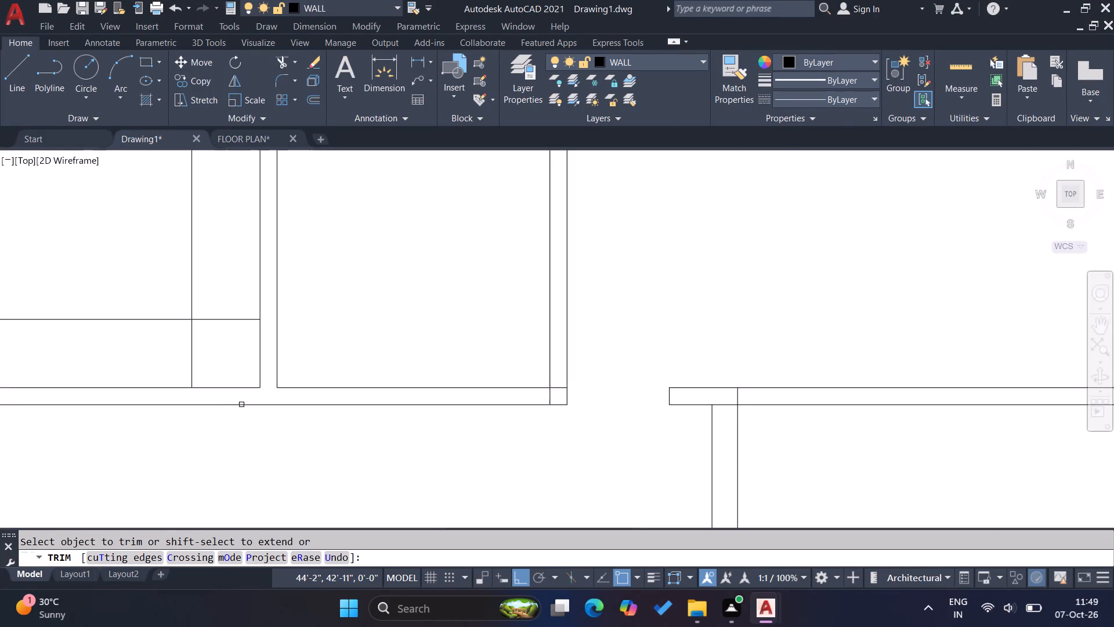
{"action": "scroll", "coordinate": [561, 389], "scroll_direction": "up", "scroll_amount": 3}
{"action": "left_click_drag", "start_coordinate": [549, 374], "coordinate": [460, 422]}
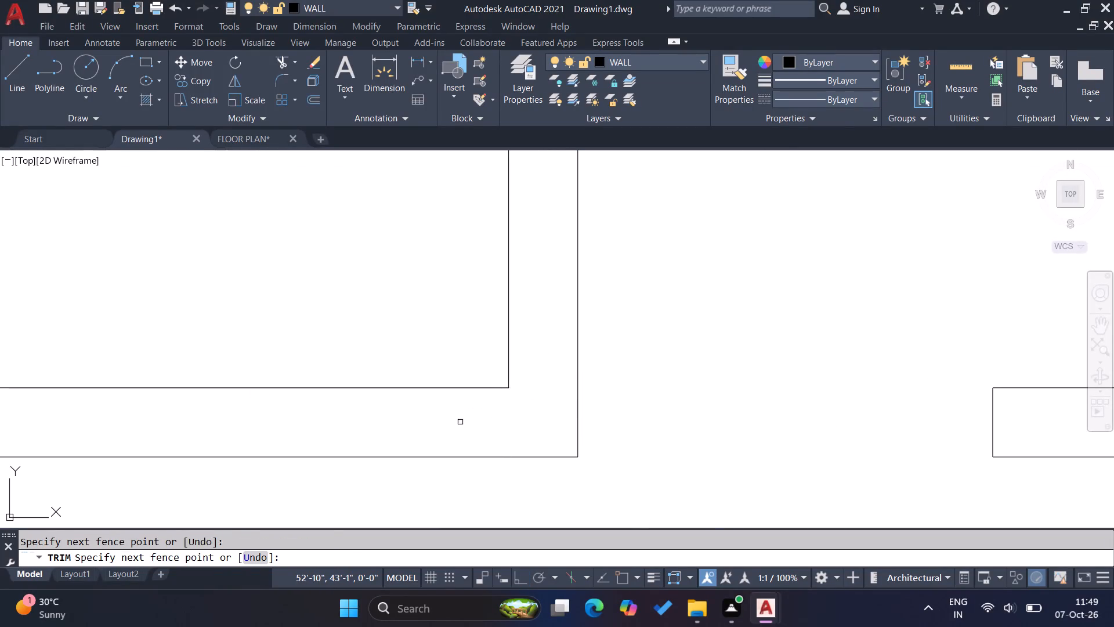
{"action": "scroll", "coordinate": [425, 410], "scroll_direction": "down", "scroll_amount": 3}
{"action": "scroll", "coordinate": [636, 413], "scroll_direction": "up", "scroll_amount": 3}
{"action": "left_click_drag", "start_coordinate": [643, 412], "coordinate": [574, 474]}
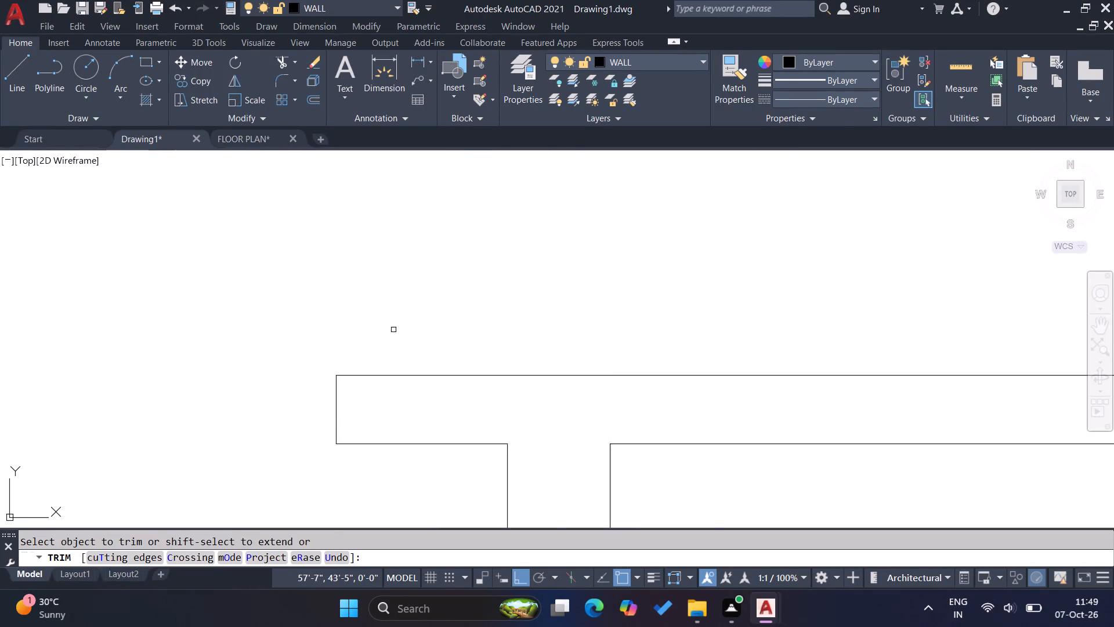
{"action": "scroll", "coordinate": [393, 330], "scroll_direction": "down", "scroll_amount": 3}
{"action": "scroll", "coordinate": [494, 336], "scroll_direction": "down", "scroll_amount": 2}
{"action": "key", "text": "Escape"}
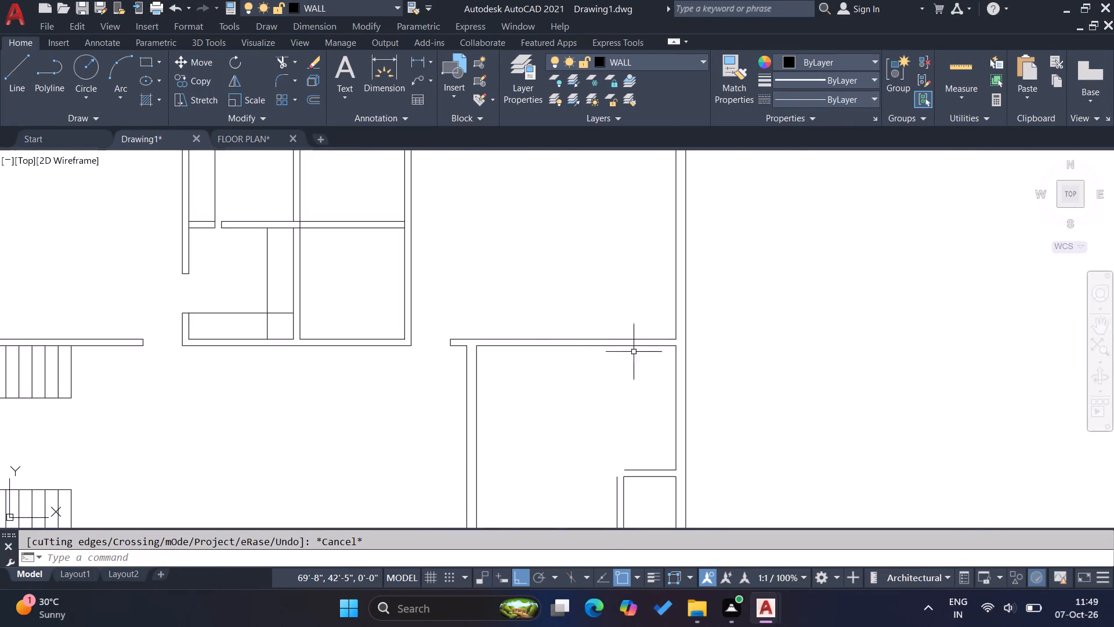
{"action": "key", "text": "Escape"}
Stretch the upper inner wall line of the room below the top-right room 3" downward.
{"action": "scroll", "coordinate": [671, 350], "scroll_direction": "up", "scroll_amount": 2}
{"action": "left_click", "coordinate": [686, 355]}
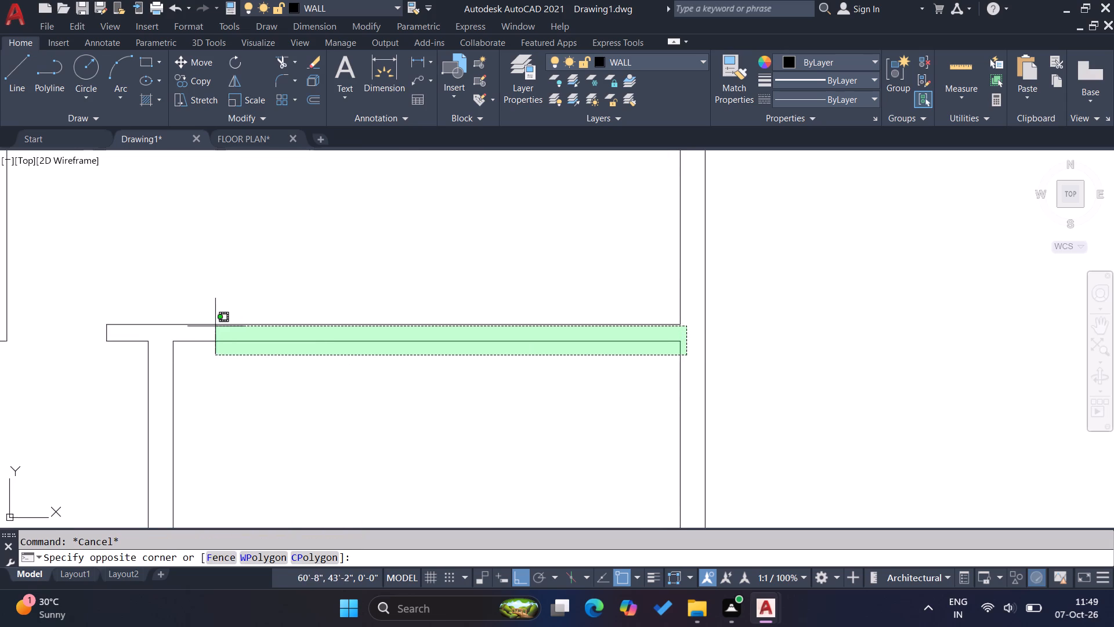
{"action": "left_click", "coordinate": [164, 329]}
{"action": "key", "text": "s"}
{"action": "key", "text": "Return"}
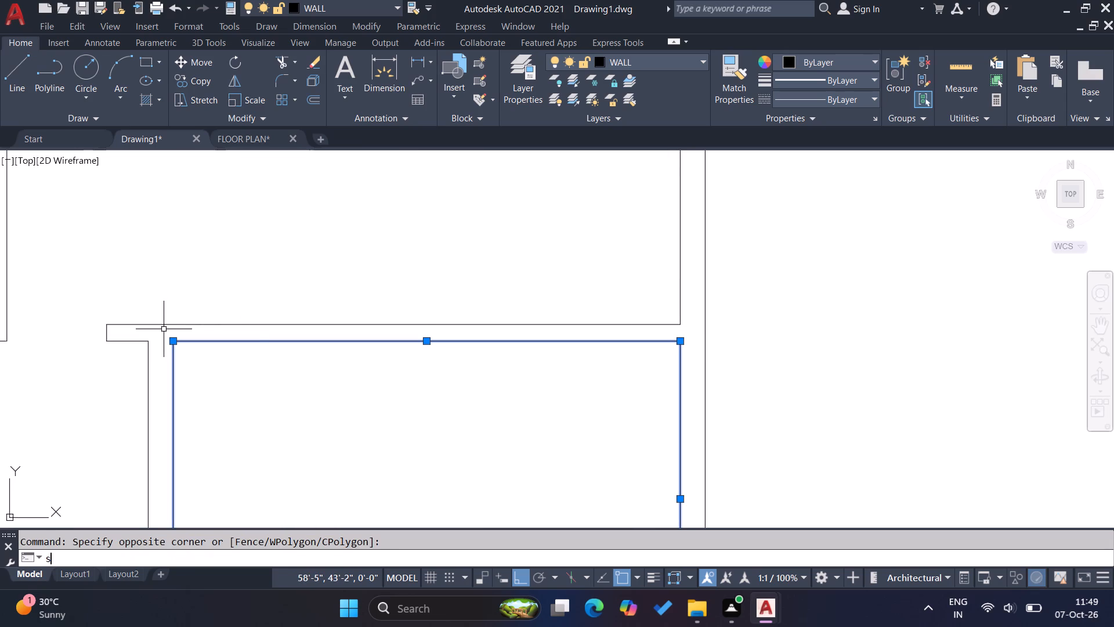
{"action": "left_click", "coordinate": [292, 379]}
{"action": "key", "text": "3"}
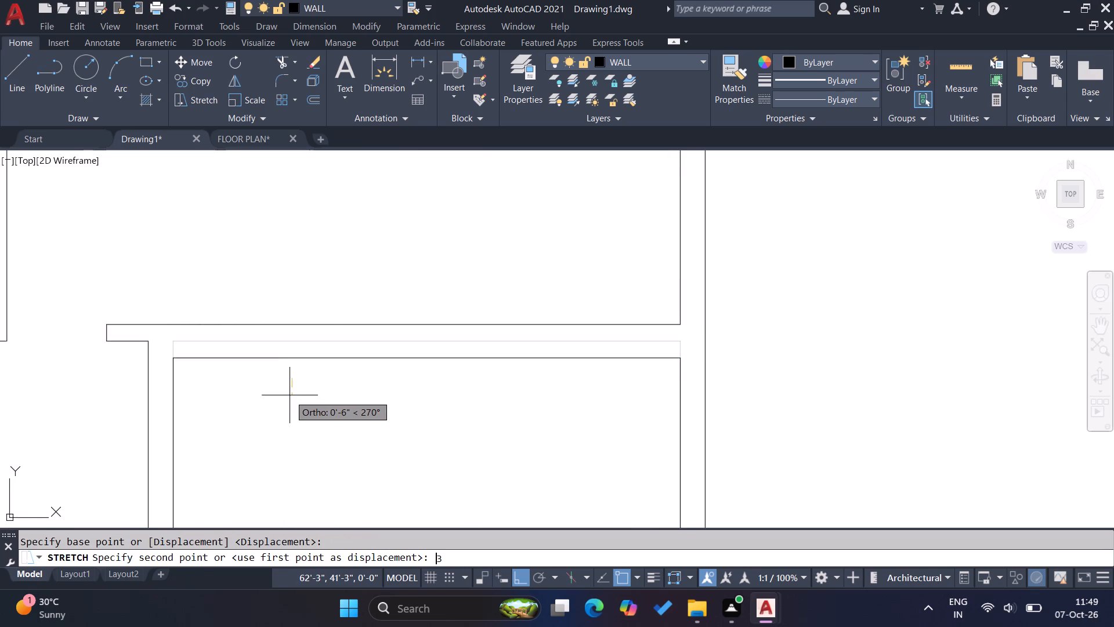
{"action": "key", "text": "Return"}
{"action": "key", "text": "Escape"}
{"action": "key", "text": "Escape"}
{"action": "key", "text": "Escape"}
{"action": "scroll", "coordinate": [288, 396], "scroll_direction": "down", "scroll_amount": 3}
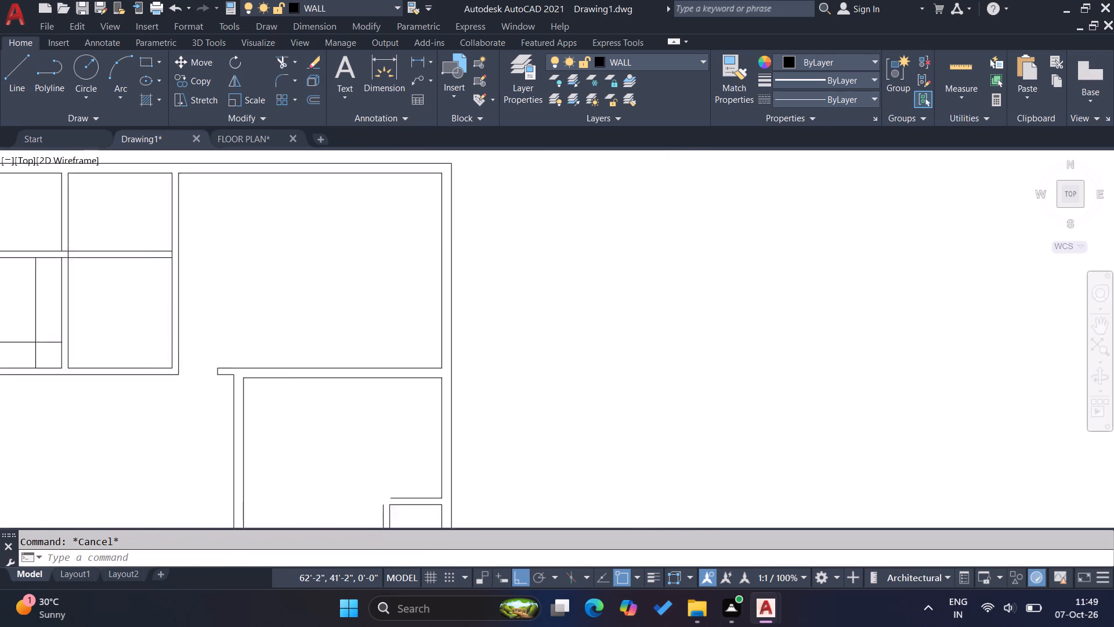
Trim the crossing lines at the four-way partition junction between the small upper middle rooms.
{"action": "scroll", "coordinate": [145, 309], "scroll_direction": "up", "scroll_amount": 3}
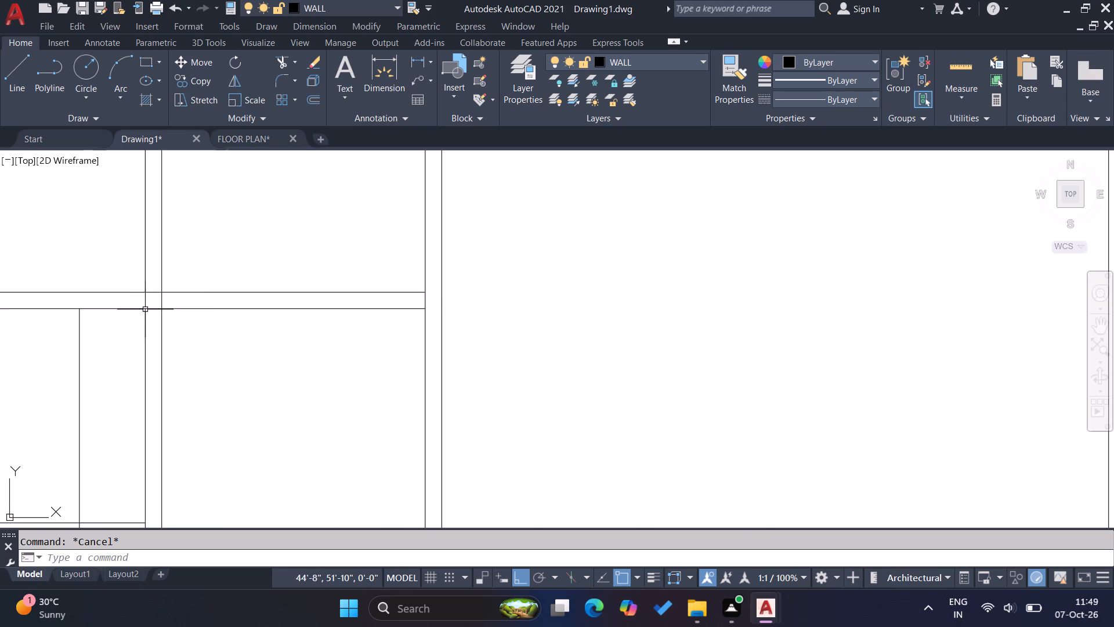
{"action": "scroll", "coordinate": [339, 330], "scroll_direction": "down", "scroll_amount": 4}
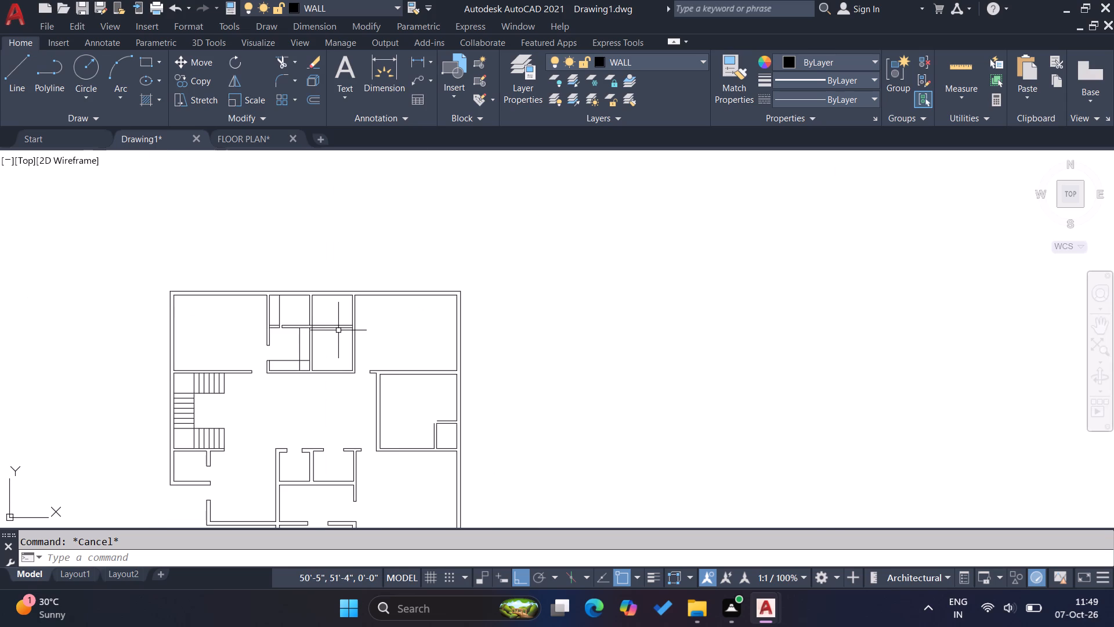
{"action": "scroll", "coordinate": [334, 330], "scroll_direction": "up", "scroll_amount": 2}
{"action": "scroll", "coordinate": [270, 306], "scroll_direction": "up", "scroll_amount": 2}
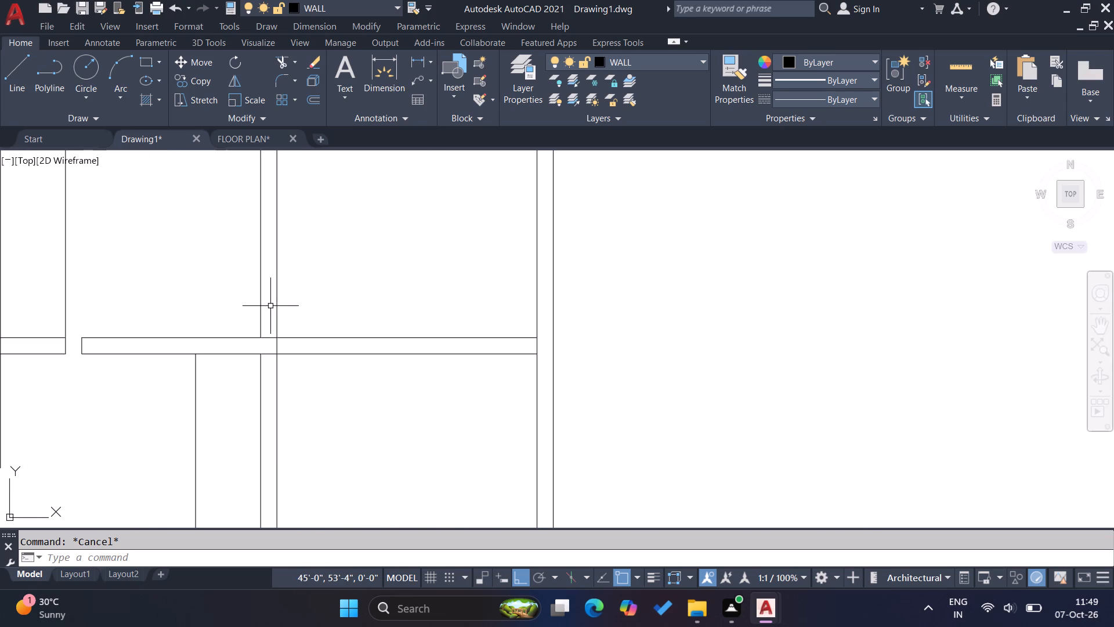
{"action": "type", "text": "tr"}
{"action": "key", "text": "Return"}
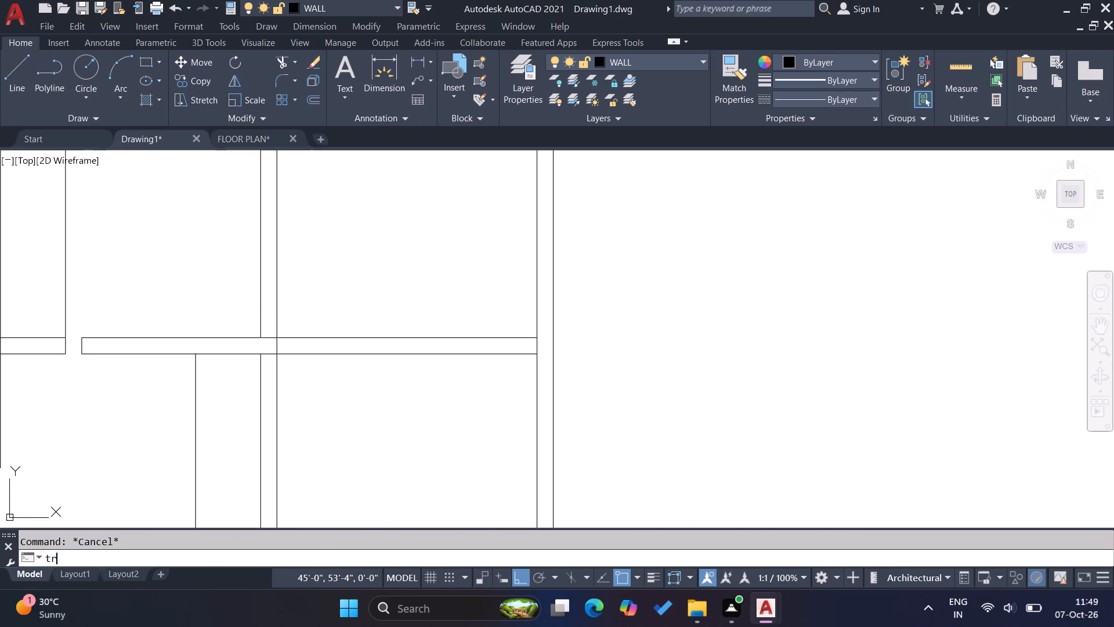
{"action": "scroll", "coordinate": [283, 342], "scroll_direction": "up", "scroll_amount": 2}
{"action": "left_click_drag", "start_coordinate": [252, 326], "coordinate": [249, 385]}
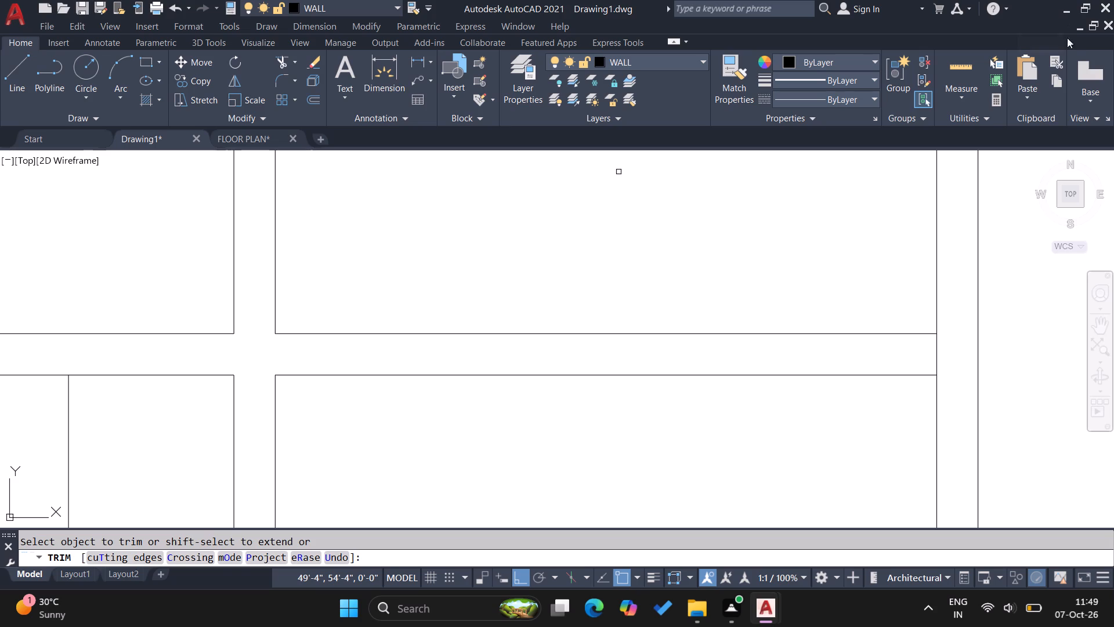
{"action": "scroll", "coordinate": [370, 377], "scroll_direction": "down", "scroll_amount": 1}
{"action": "key", "text": "Escape"}
{"action": "key", "text": "Escape"}
{"action": "scroll", "coordinate": [381, 364], "scroll_direction": "down", "scroll_amount": 2}
{"action": "key", "text": "Escape"}
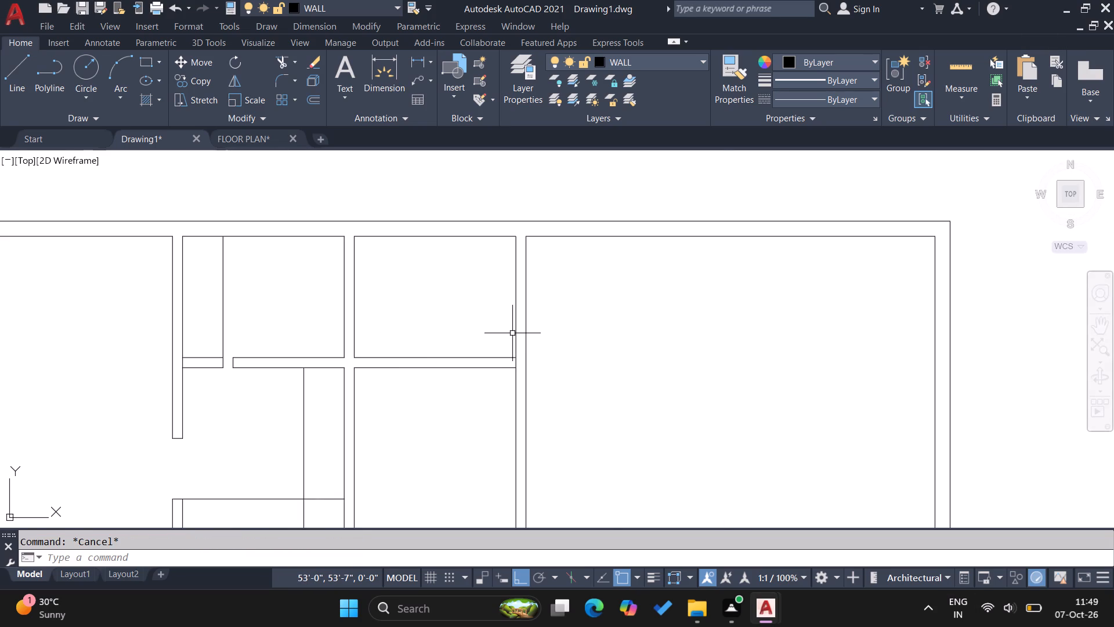
Trim the wall line crossing the junction of the horizontal partition with the top-right room's left wall.
{"action": "type", "text": "tr"}
{"action": "key", "text": "Return"}
{"action": "scroll", "coordinate": [510, 364], "scroll_direction": "up", "scroll_amount": 3}
{"action": "left_click", "coordinate": [520, 358]}
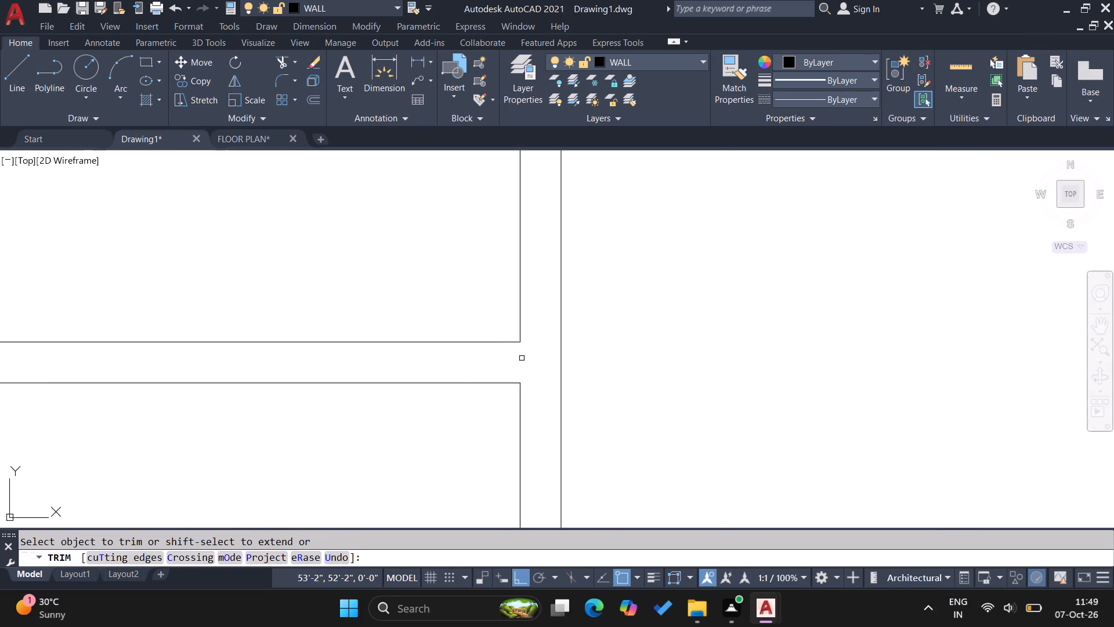
{"action": "key", "text": "Escape"}
{"action": "key", "text": "Escape"}
{"action": "scroll", "coordinate": [393, 352], "scroll_direction": "down", "scroll_amount": 3}
{"action": "key", "text": "Escape"}
{"action": "key", "text": "Escape"}
{"action": "key", "text": "Escape"}
{"action": "scroll", "coordinate": [393, 346], "scroll_direction": "down", "scroll_amount": 1}
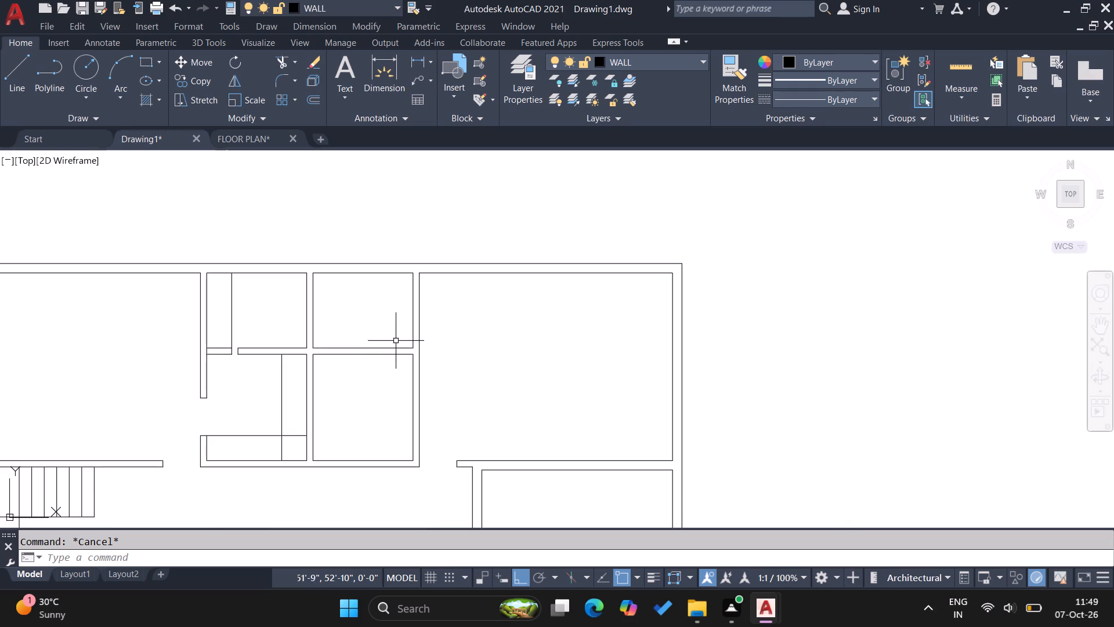
Fillet the two open outer wall lines of the small corner enclosure in the right-hand room into a sharp corner.
{"action": "scroll", "coordinate": [341, 357], "scroll_direction": "down", "scroll_amount": 1}
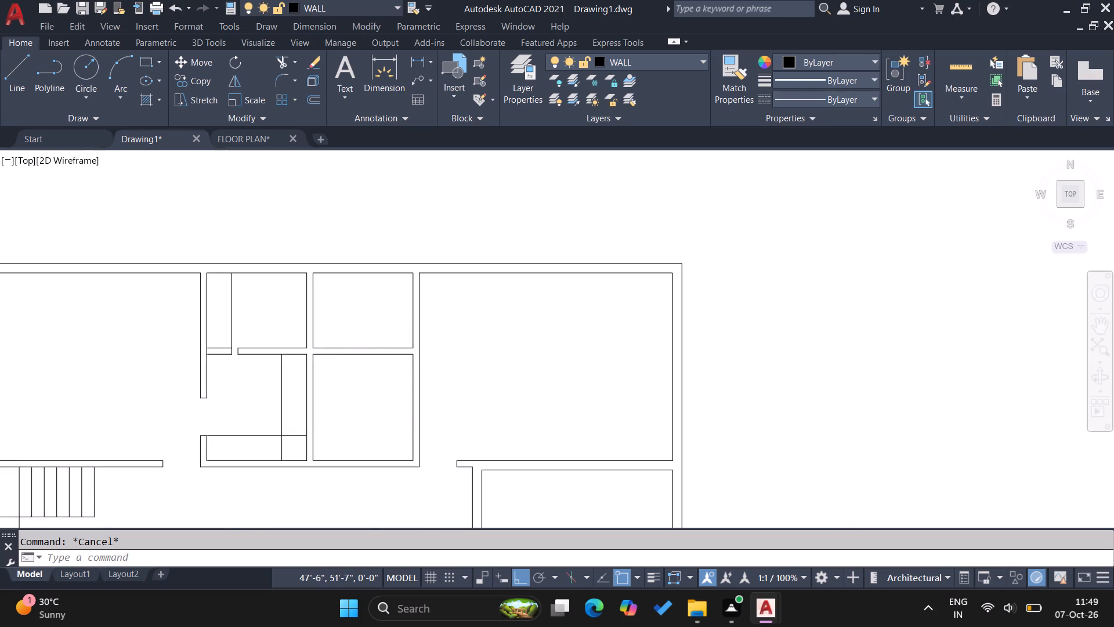
{"action": "scroll", "coordinate": [341, 357], "scroll_direction": "down", "scroll_amount": 1}
{"action": "scroll", "coordinate": [390, 497], "scroll_direction": "up", "scroll_amount": 2}
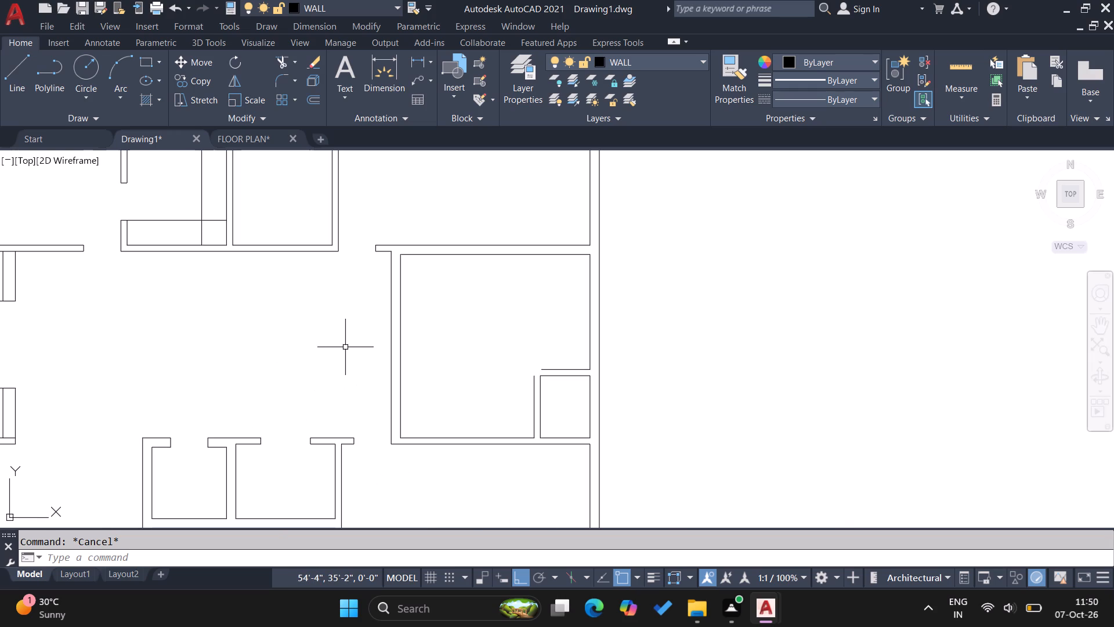
{"action": "key", "text": "f"}
{"action": "key", "text": "Return"}
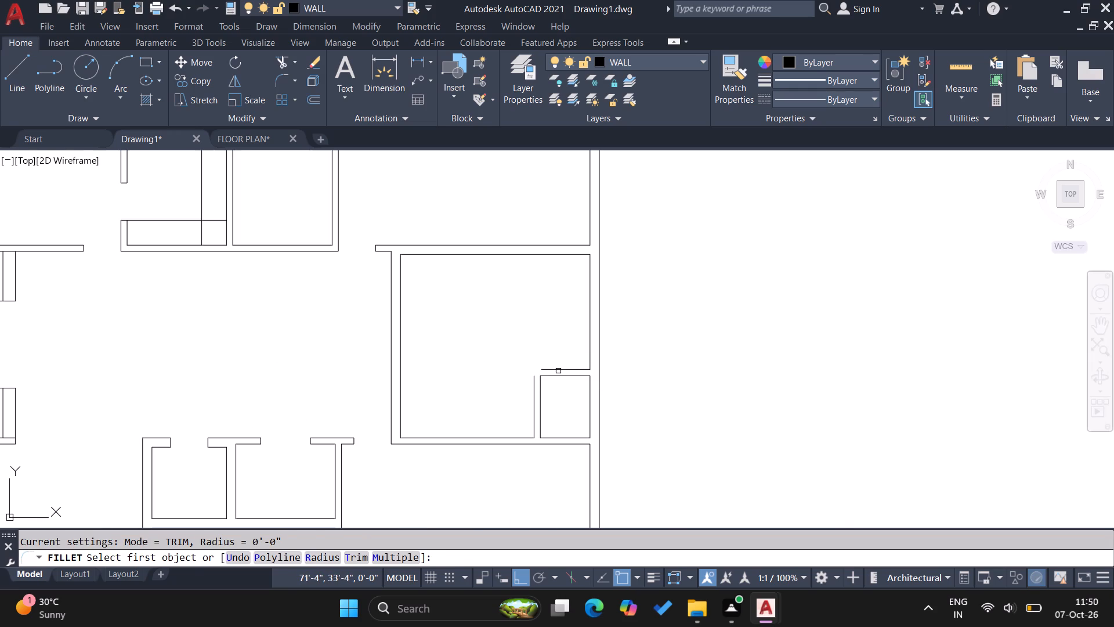
{"action": "left_click", "coordinate": [558, 371]}
{"action": "left_click", "coordinate": [536, 380]}
{"action": "key", "text": "Escape"}
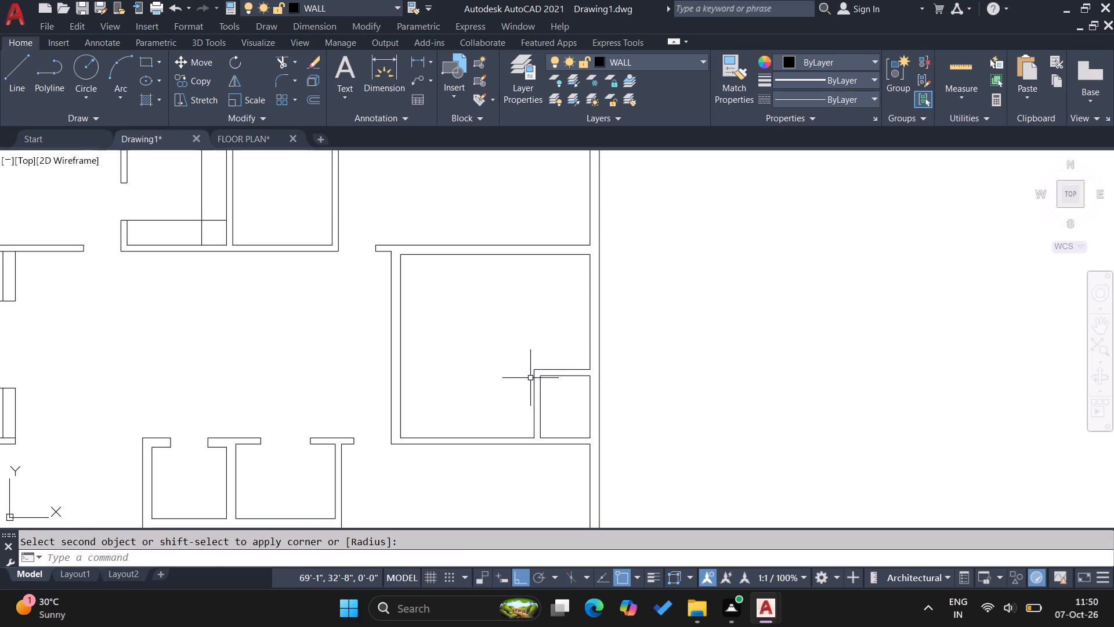
{"action": "key", "text": "Escape"}
{"action": "key", "text": "Escape"}
{"action": "scroll", "coordinate": [418, 370], "scroll_direction": "down", "scroll_amount": 3}
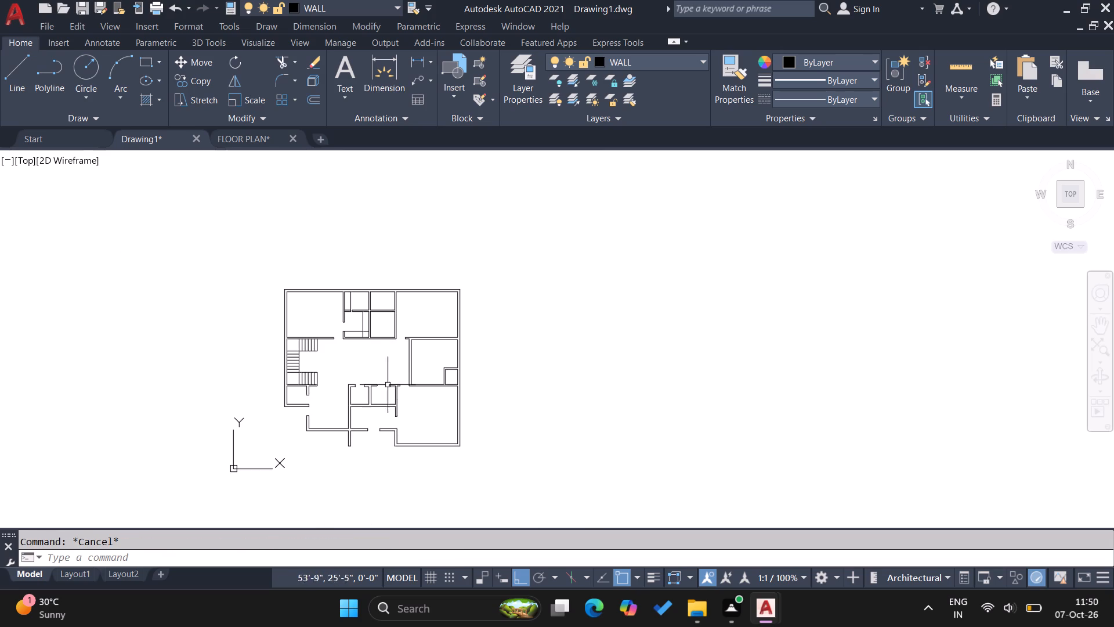
Measure the top-right room's interior width with a linear dimension, without placing it.
{"action": "scroll", "coordinate": [378, 322], "scroll_direction": "up", "scroll_amount": 1}
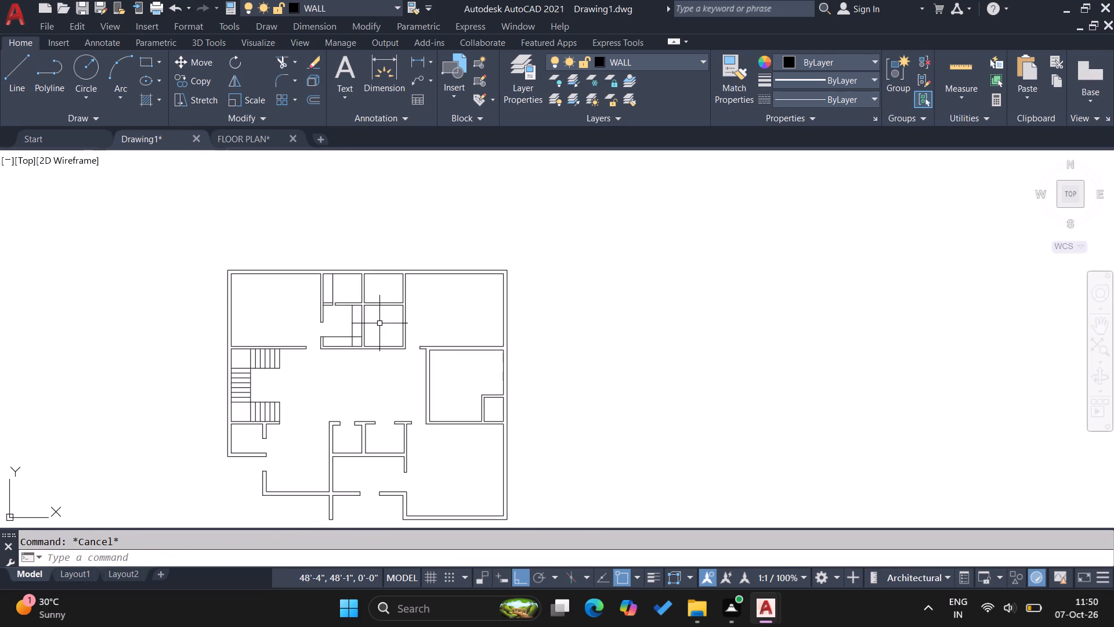
{"action": "scroll", "coordinate": [486, 277], "scroll_direction": "up", "scroll_amount": 1}
{"action": "scroll", "coordinate": [237, 325], "scroll_direction": "down", "scroll_amount": 1}
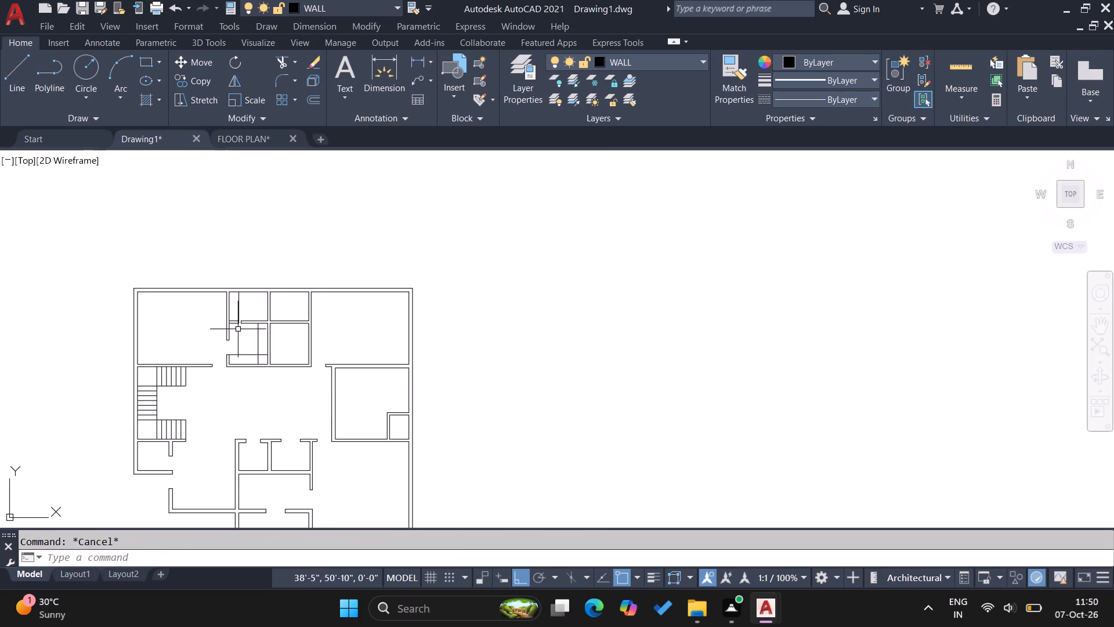
{"action": "scroll", "coordinate": [338, 285], "scroll_direction": "up", "scroll_amount": 1}
{"action": "scroll", "coordinate": [400, 327], "scroll_direction": "down", "scroll_amount": 1}
{"action": "scroll", "coordinate": [401, 325], "scroll_direction": "up", "scroll_amount": 1}
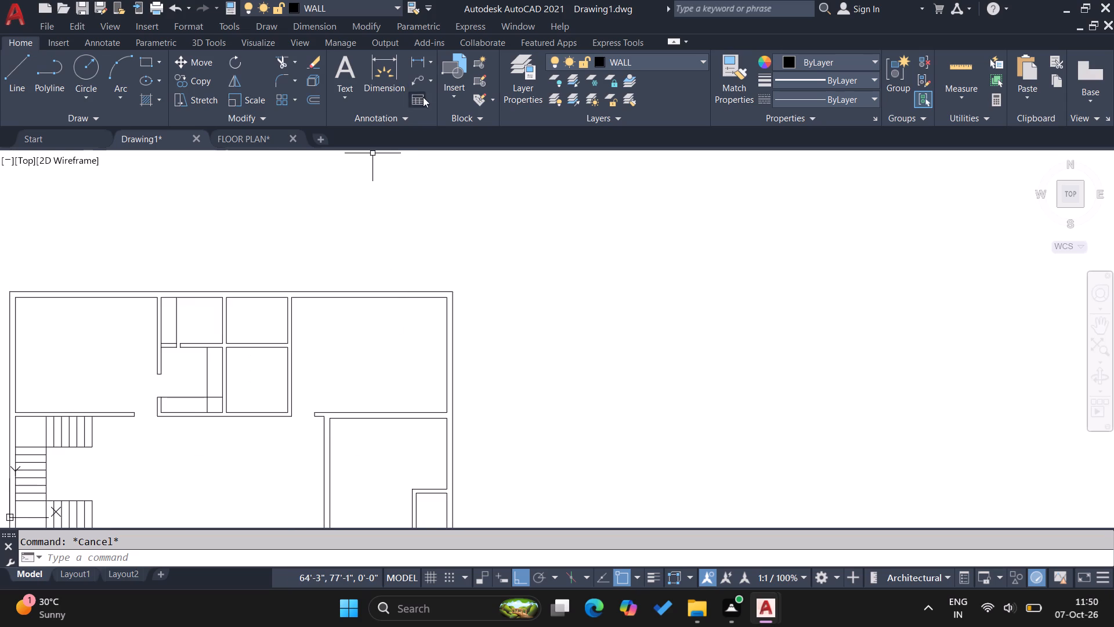
{"action": "left_click", "coordinate": [414, 63]}
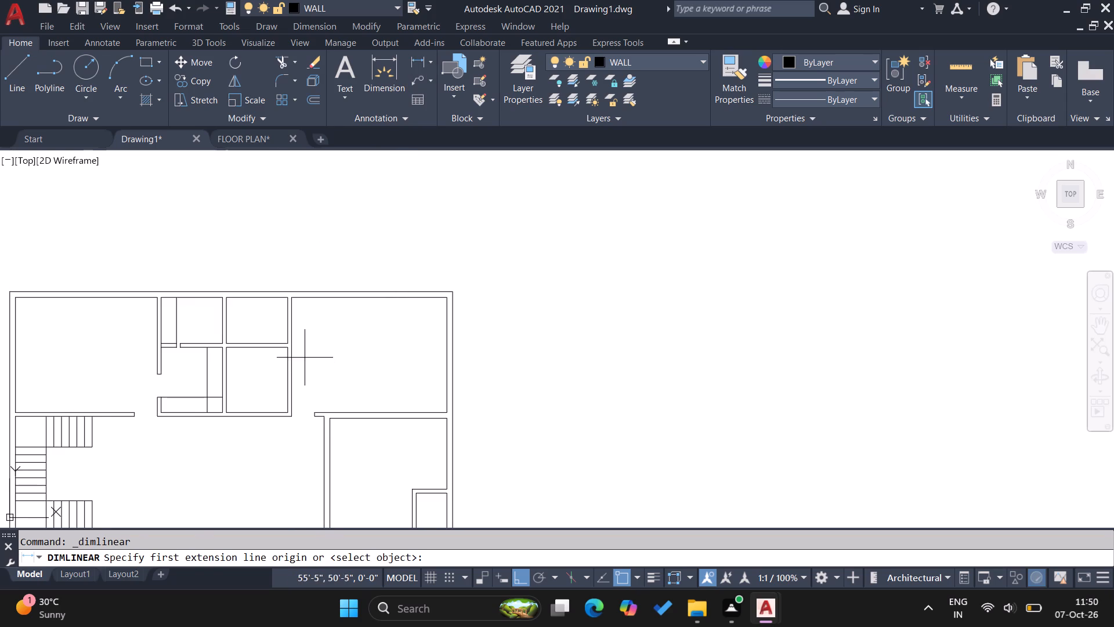
{"action": "left_click", "coordinate": [298, 351]}
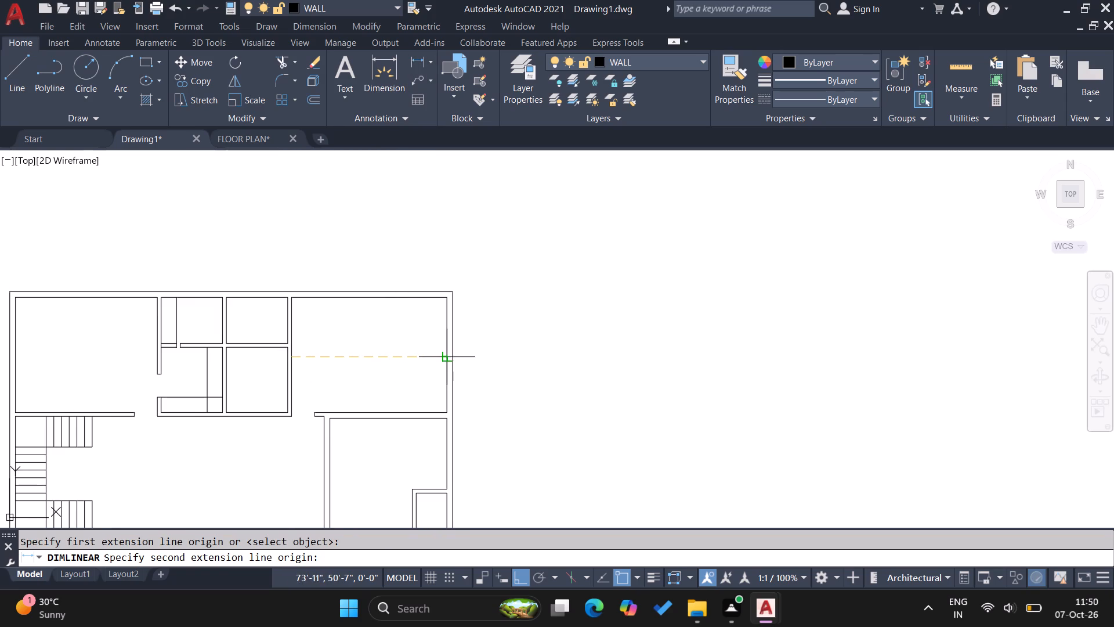
{"action": "left_click", "coordinate": [446, 357]}
{"action": "scroll", "coordinate": [396, 350], "scroll_direction": "up", "scroll_amount": 2}
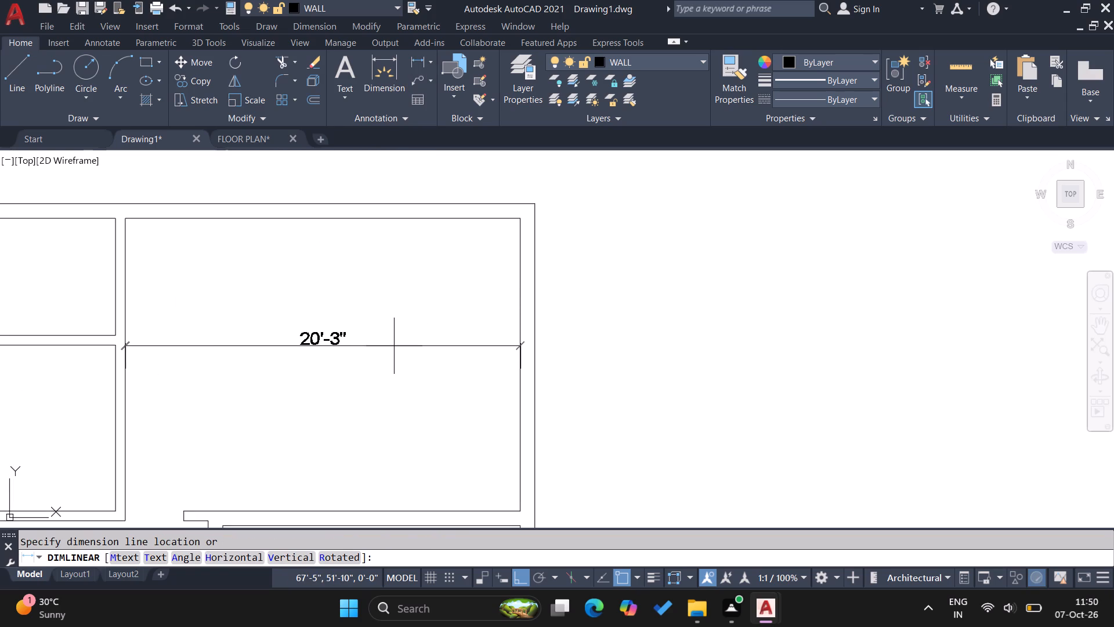
{"action": "key", "text": "Escape"}
{"action": "key", "text": "Escape"}
{"action": "scroll", "coordinate": [375, 361], "scroll_direction": "down", "scroll_amount": 3}
Measure the top-left room's interior width with a linear dimension, without placing it.
{"action": "left_click", "coordinate": [419, 60]}
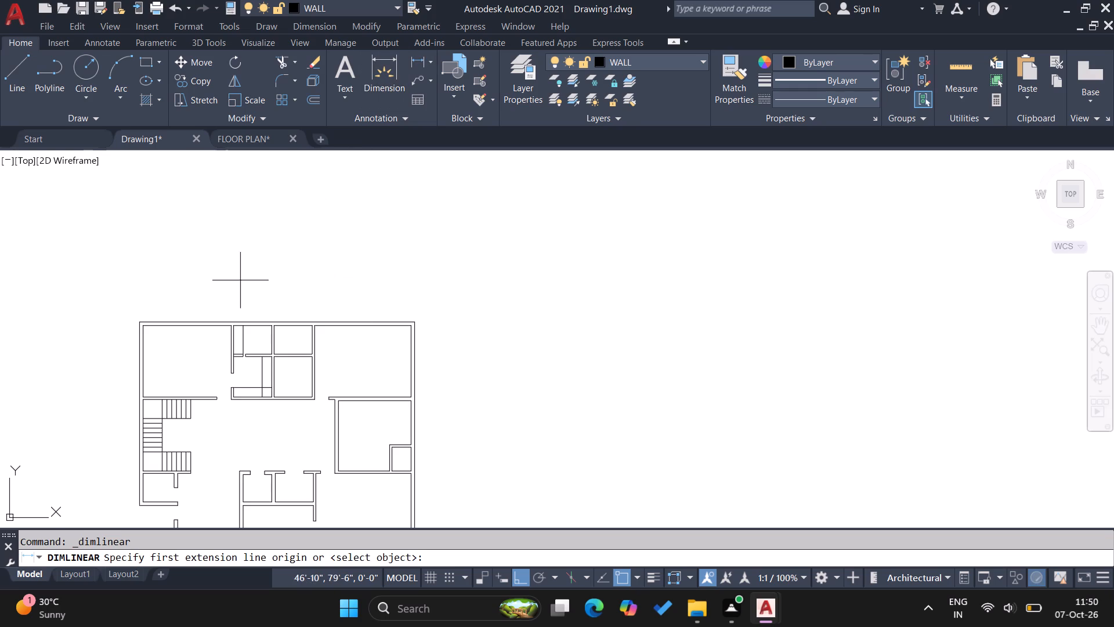
{"action": "left_click", "coordinate": [150, 340]}
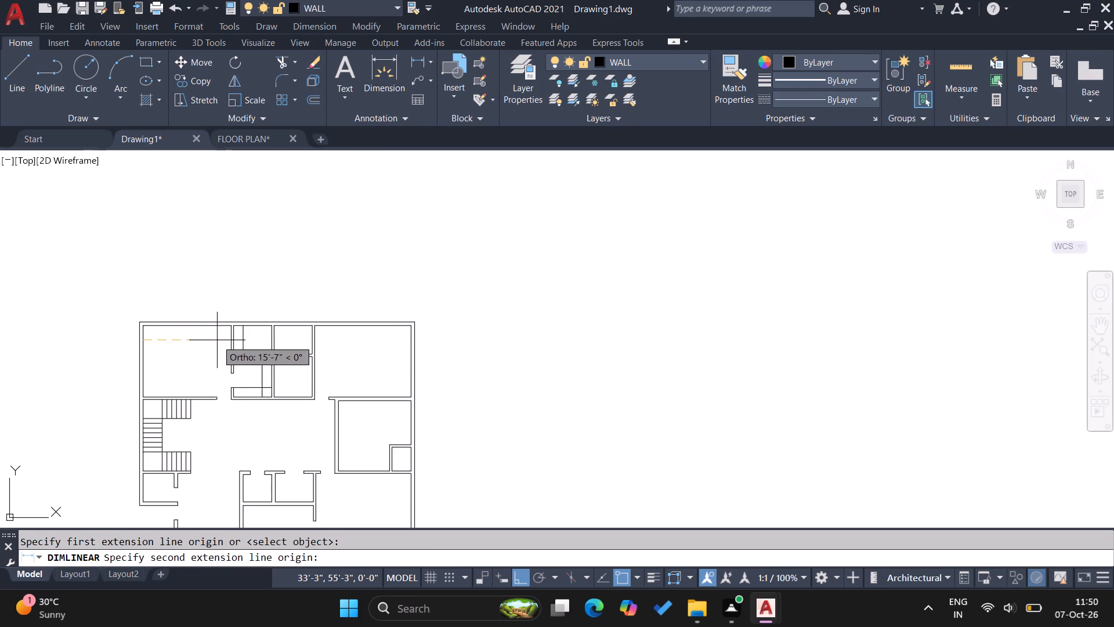
{"action": "scroll", "coordinate": [220, 341], "scroll_direction": "up", "scroll_amount": 3}
{"action": "left_click", "coordinate": [258, 348]}
{"action": "scroll", "coordinate": [202, 370], "scroll_direction": "down", "scroll_amount": 2}
{"action": "key", "text": "Escape"}
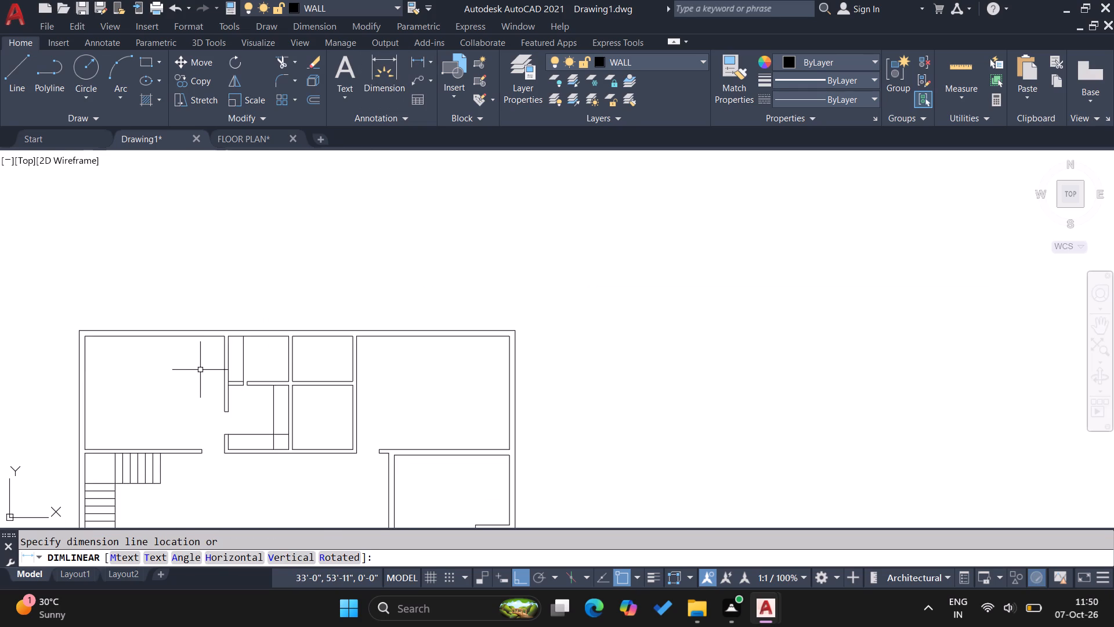
{"action": "key", "text": "Escape"}
{"action": "key", "text": "Escape"}
Offset the top-right room's left wall line 15' to the right.
{"action": "scroll", "coordinate": [501, 421], "scroll_direction": "up", "scroll_amount": 1}
{"action": "key", "text": "o"}
{"action": "key", "text": "Return"}
{"action": "type", "text": "15'"}
{"action": "key", "text": "Return"}
{"action": "left_click", "coordinate": [266, 395]}
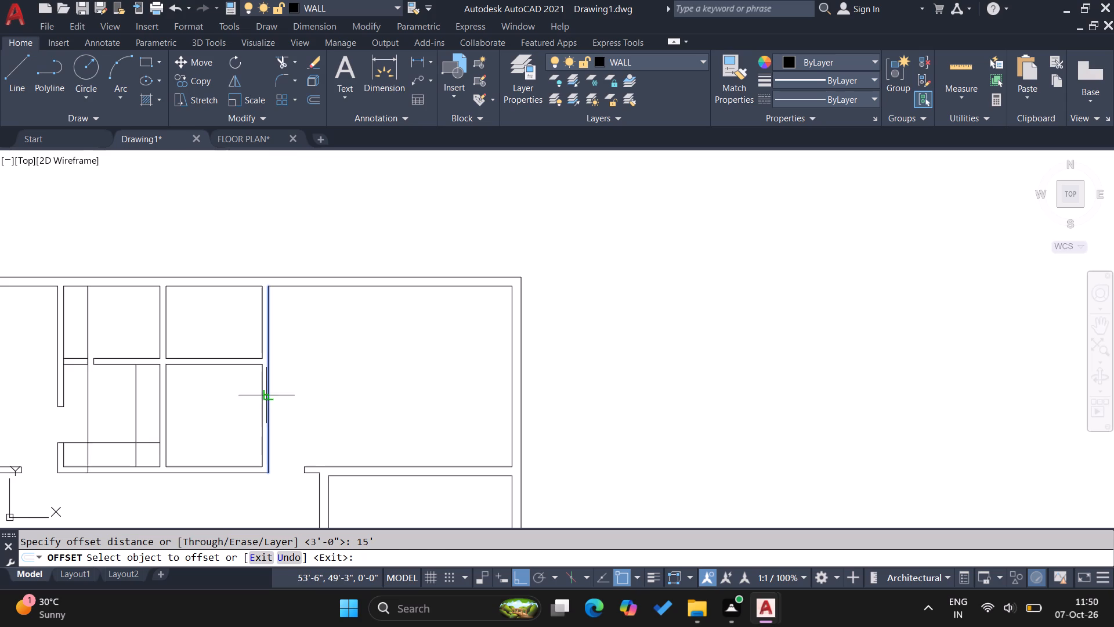
{"action": "left_click", "coordinate": [382, 396]}
{"action": "key", "text": "Escape"}
{"action": "key", "text": "Escape"}
{"action": "key", "text": "Escape"}
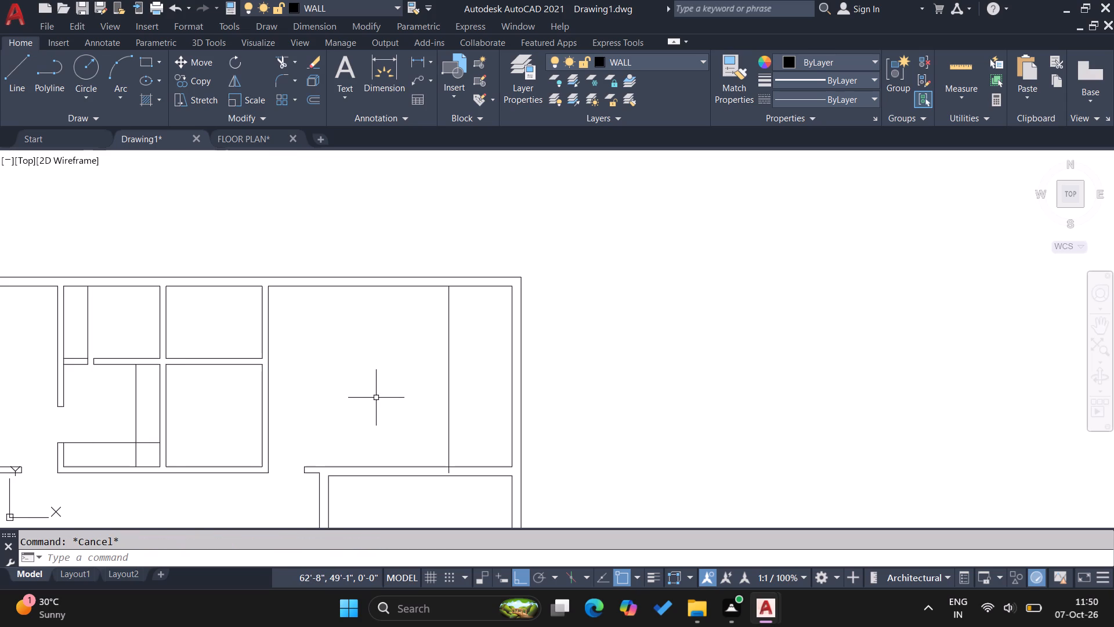
{"action": "key", "text": "Escape"}
{"action": "key", "text": "Escape"}
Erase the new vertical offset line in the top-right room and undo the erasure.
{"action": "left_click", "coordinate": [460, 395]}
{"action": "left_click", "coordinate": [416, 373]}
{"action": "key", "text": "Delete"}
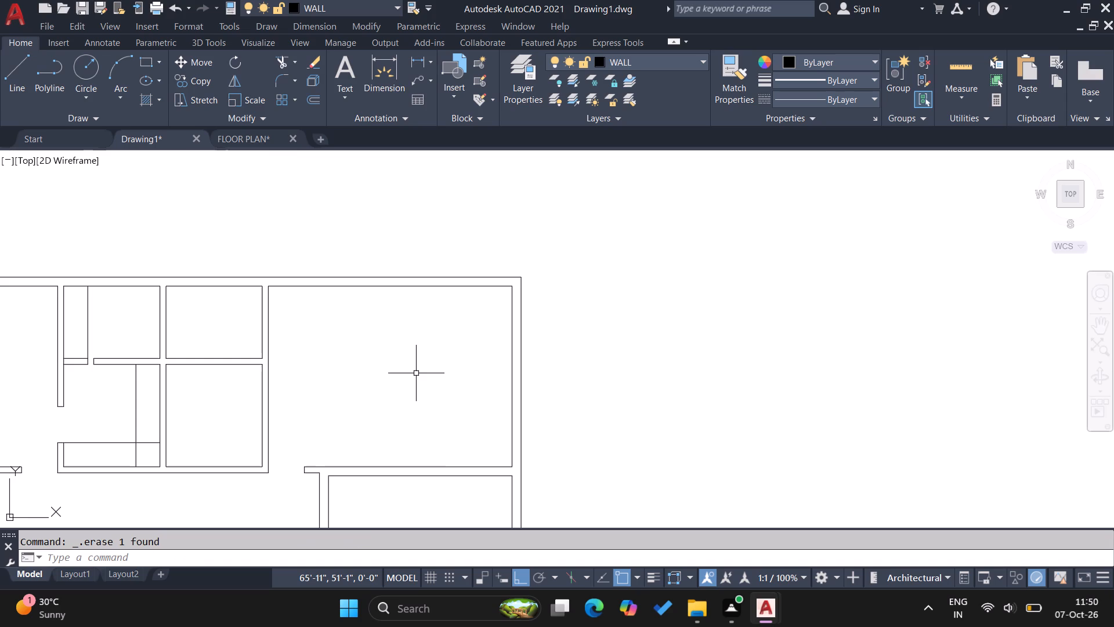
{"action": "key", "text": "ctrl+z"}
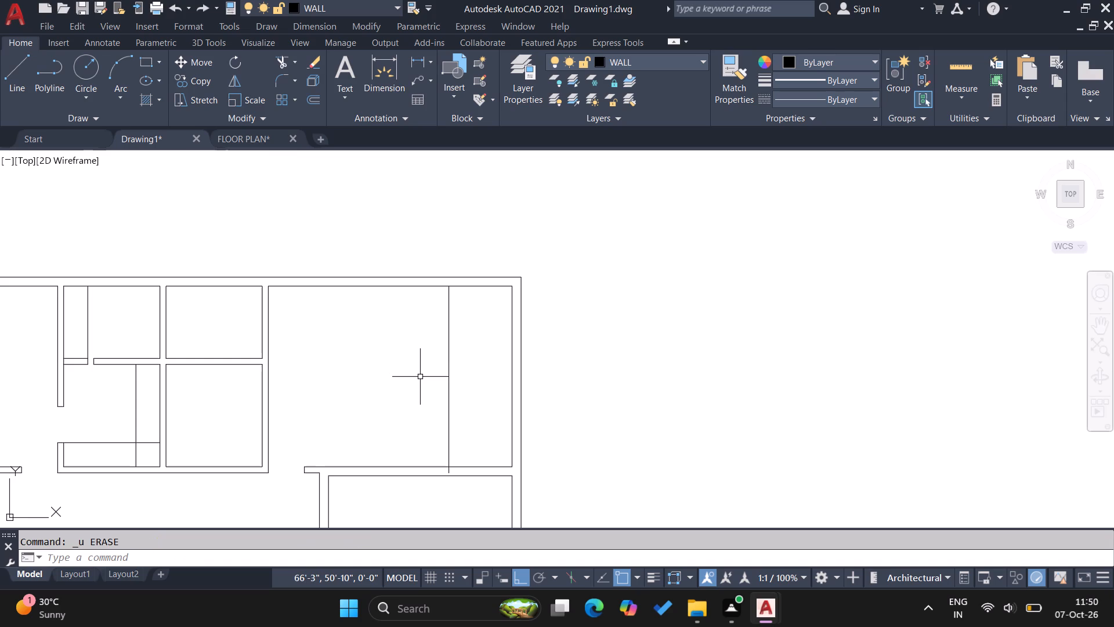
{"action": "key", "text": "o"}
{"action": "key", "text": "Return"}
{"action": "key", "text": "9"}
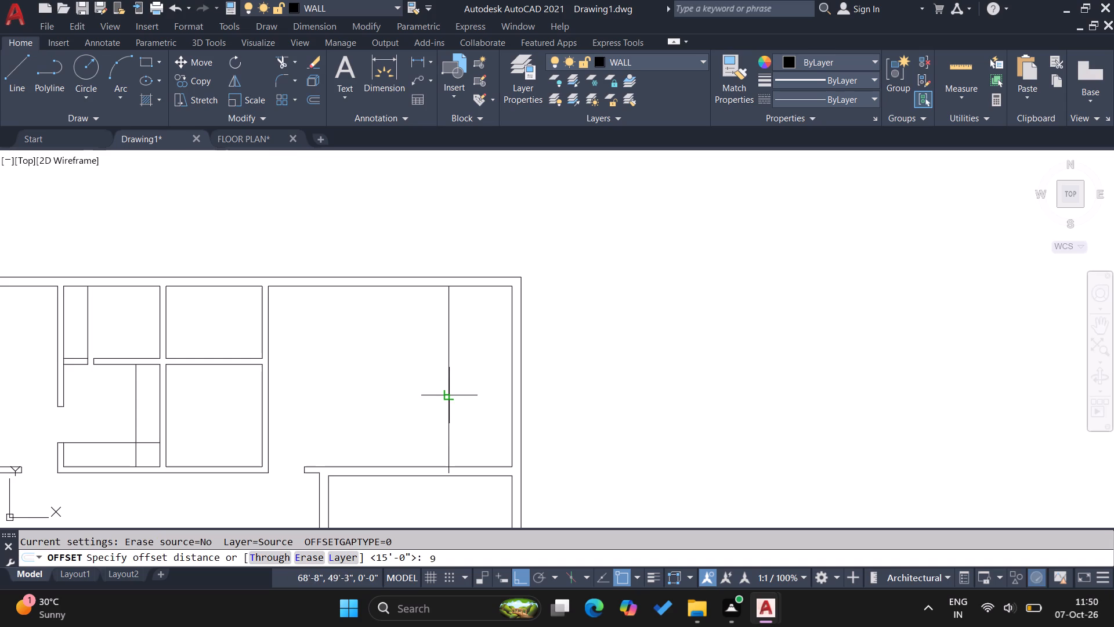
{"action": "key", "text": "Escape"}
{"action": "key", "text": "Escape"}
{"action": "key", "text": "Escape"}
Offset the new vertical line in the top-right room 9" to the right to form the wall's outer face.
{"action": "key", "text": "o"}
{"action": "key", "text": "Return"}
{"action": "key", "text": "9"}
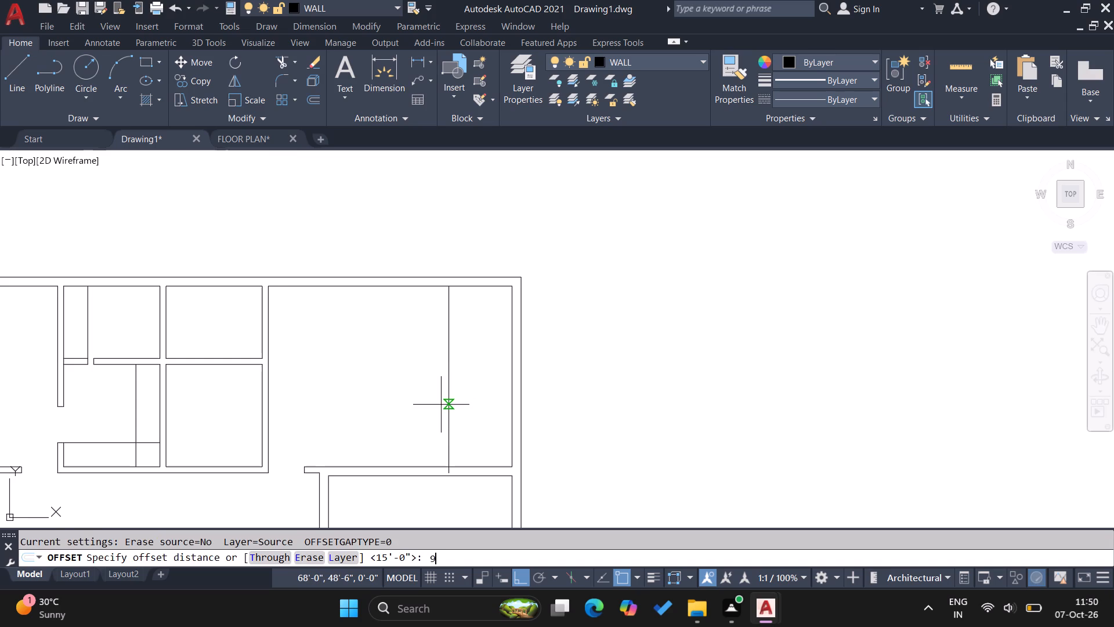
{"action": "key", "text": "Return"}
{"action": "left_click", "coordinate": [448, 416]}
{"action": "left_click", "coordinate": [471, 414]}
{"action": "key", "text": "Escape"}
{"action": "key", "text": "Escape"}
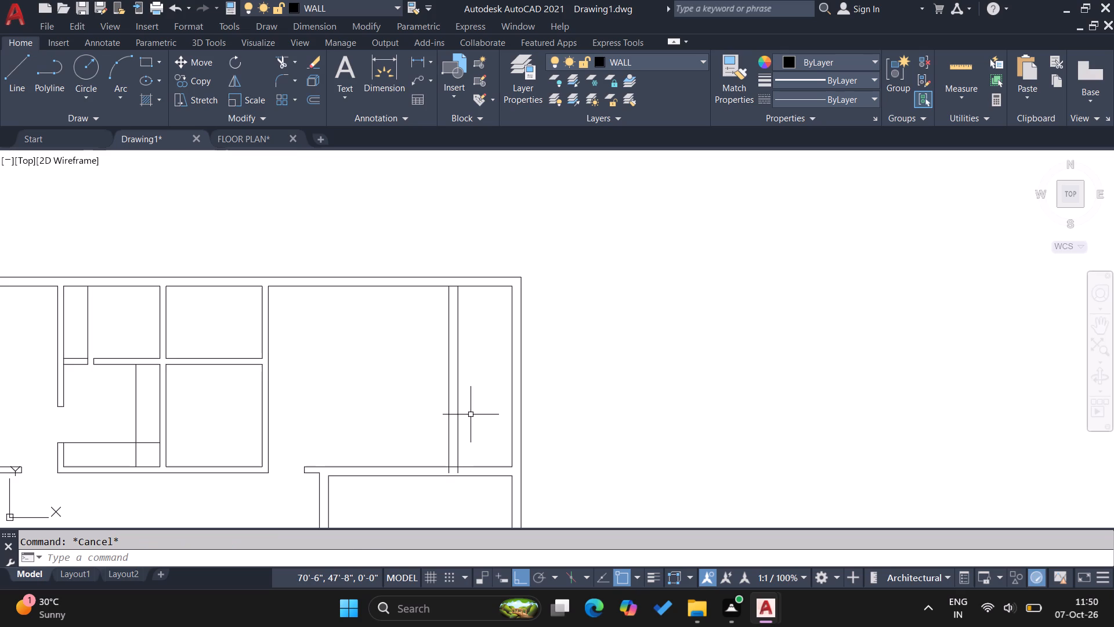
Trim the ends of both new vertical wall lines that project below the upper line of the room's bottom wall.
{"action": "type", "text": "tr"}
{"action": "key", "text": "Return"}
{"action": "scroll", "coordinate": [454, 471], "scroll_direction": "up", "scroll_amount": 3}
{"action": "left_click", "coordinate": [471, 475]}
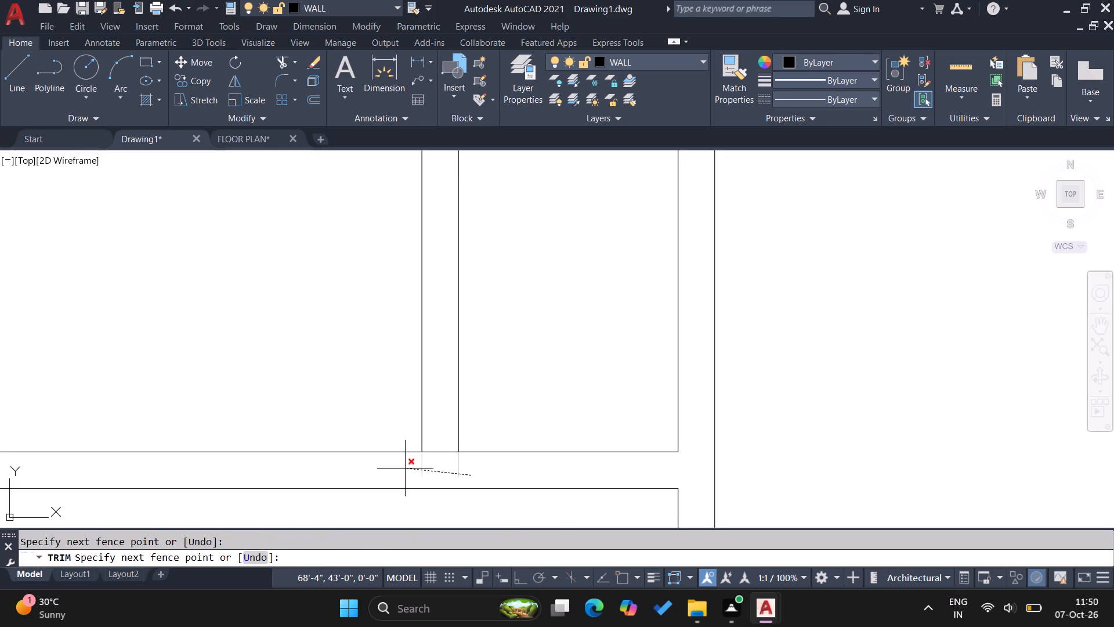
{"action": "left_click", "coordinate": [405, 469]}
{"action": "scroll", "coordinate": [477, 455], "scroll_direction": "down", "scroll_amount": 4}
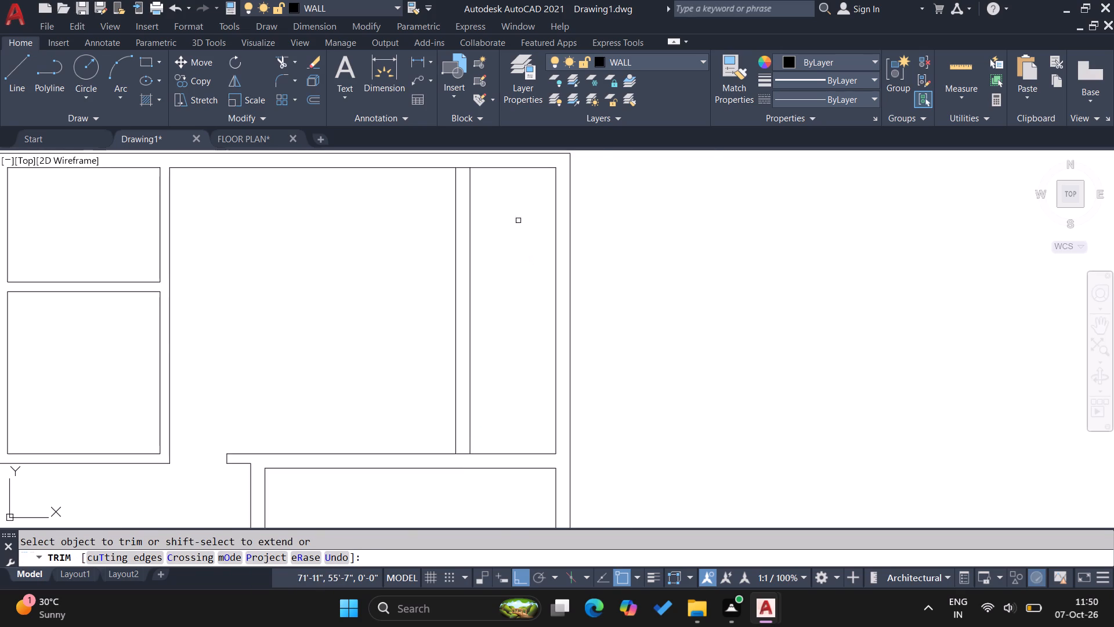
{"action": "scroll", "coordinate": [518, 221], "scroll_direction": "down", "scroll_amount": 1}
{"action": "key", "text": "Escape"}
{"action": "key", "text": "Escape"}
{"action": "key", "text": "Escape"}
Fillet the new wall's outer line with the plan's top outer wall line into a sharp corner.
{"action": "key", "text": "f"}
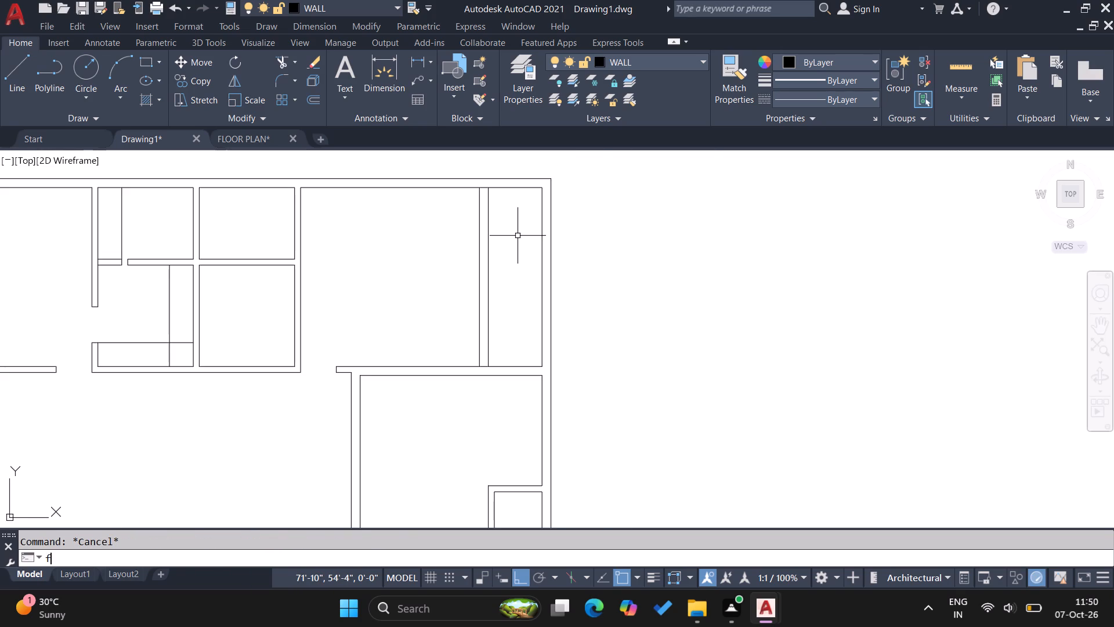
{"action": "key", "text": "Return"}
{"action": "left_click", "coordinate": [488, 199]}
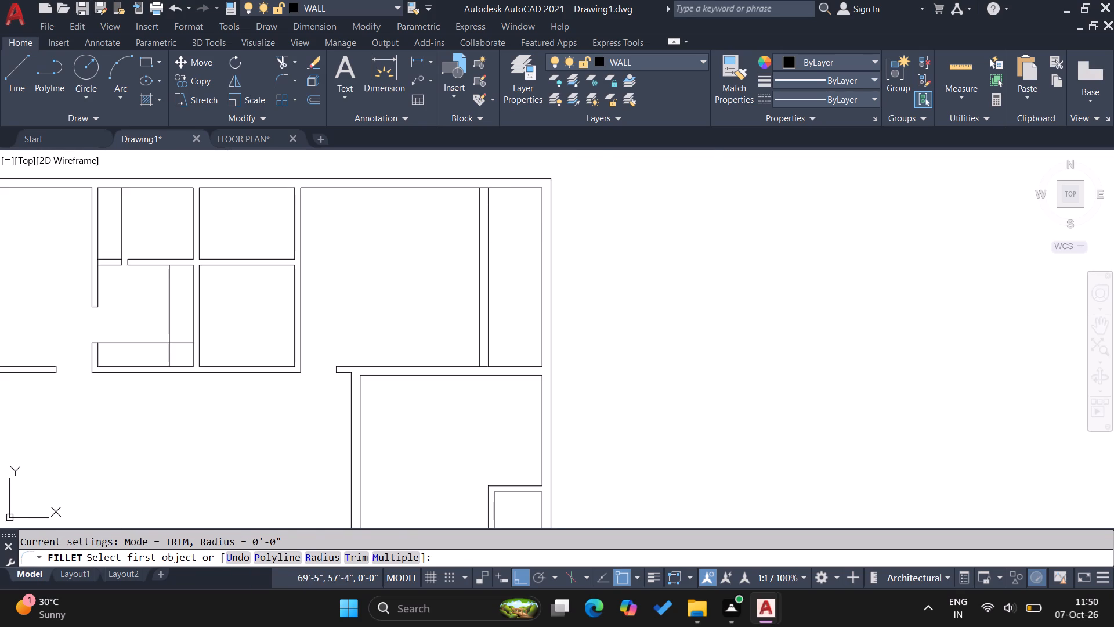
{"action": "left_click", "coordinate": [457, 179]}
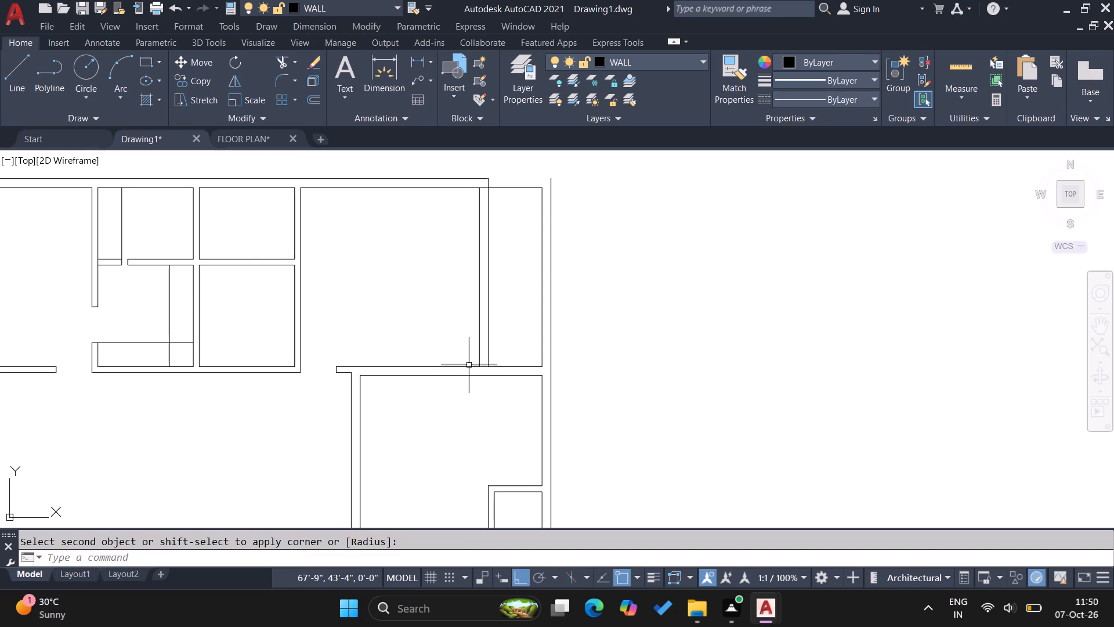
Extend the new wall's outer line down to the lower line of the top-right room's bottom wall.
{"action": "left_click", "coordinate": [469, 353]}
{"action": "type", "text": "ex"}
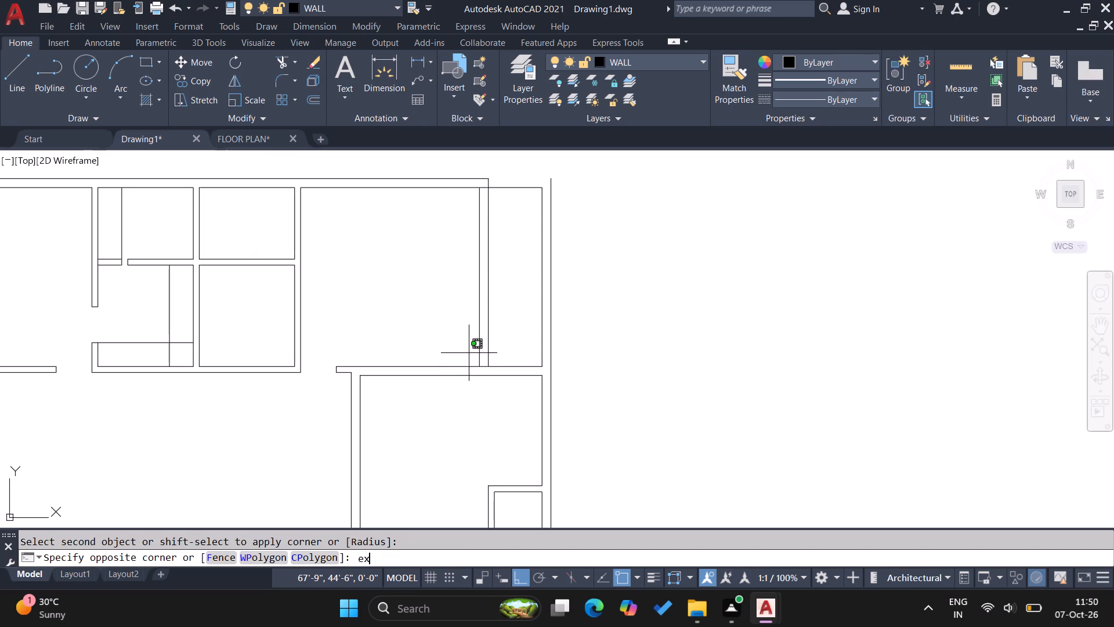
{"action": "key", "text": "Return"}
{"action": "left_click", "coordinate": [489, 358]}
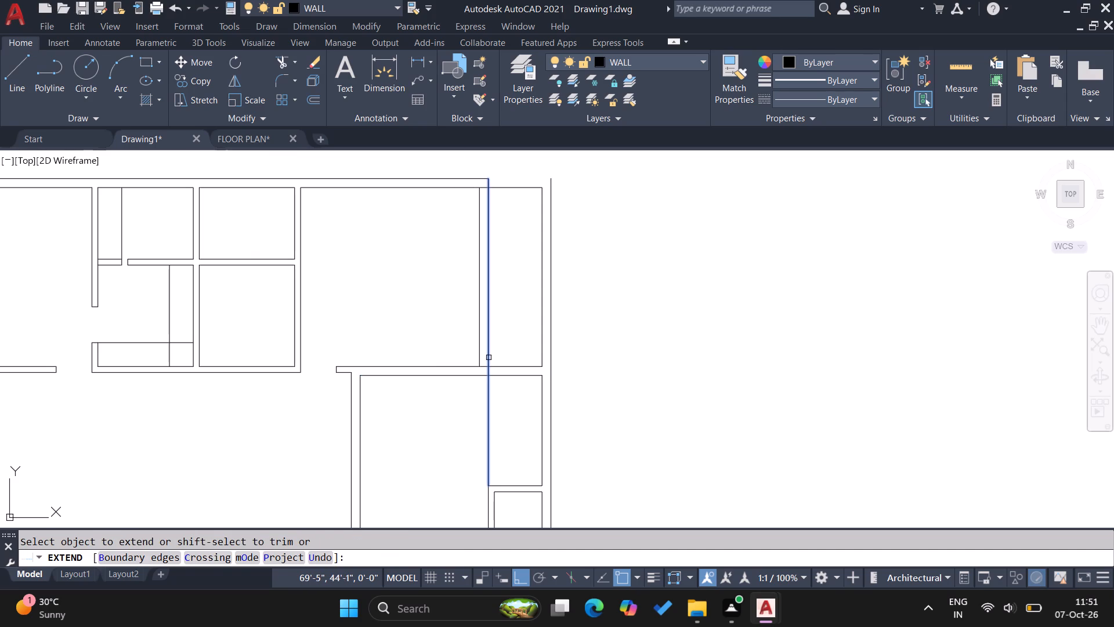
{"action": "key", "text": "Escape"}
{"action": "key", "text": "Escape"}
{"action": "key", "text": "Escape"}
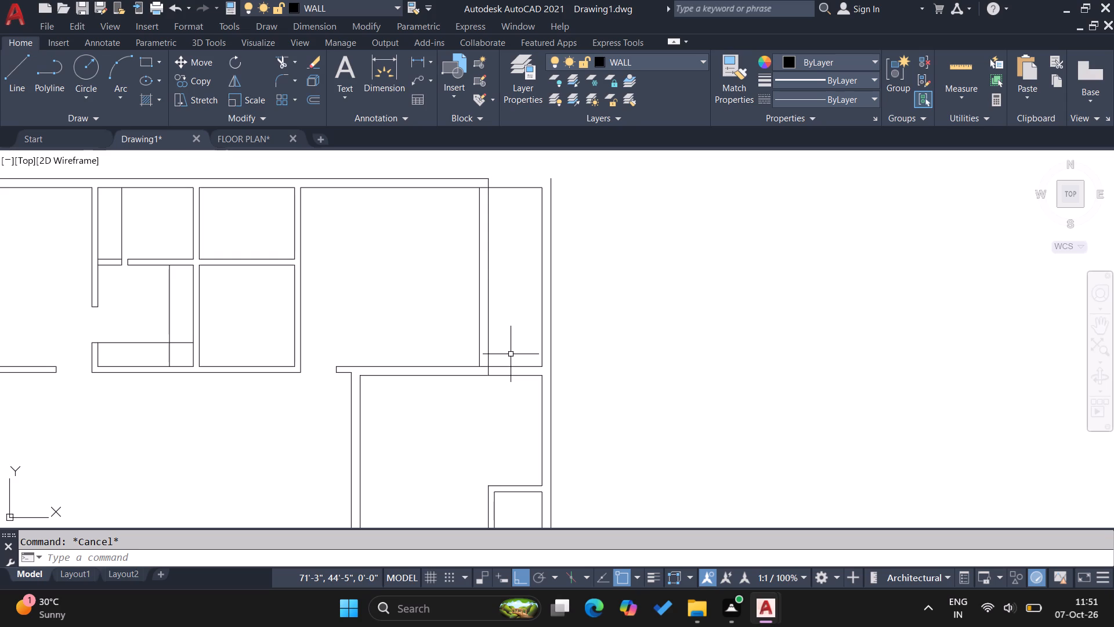
{"action": "key", "text": "Escape"}
{"action": "key", "text": "Escape"}
{"action": "key", "text": "Escape"}
{"action": "key", "text": "Escape"}
Fillet the small corner enclosure's top outer line with the plan's right outer wall line into a sharp corner.
{"action": "scroll", "coordinate": [382, 390], "scroll_direction": "down", "scroll_amount": 2}
{"action": "scroll", "coordinate": [407, 419], "scroll_direction": "up", "scroll_amount": 1}
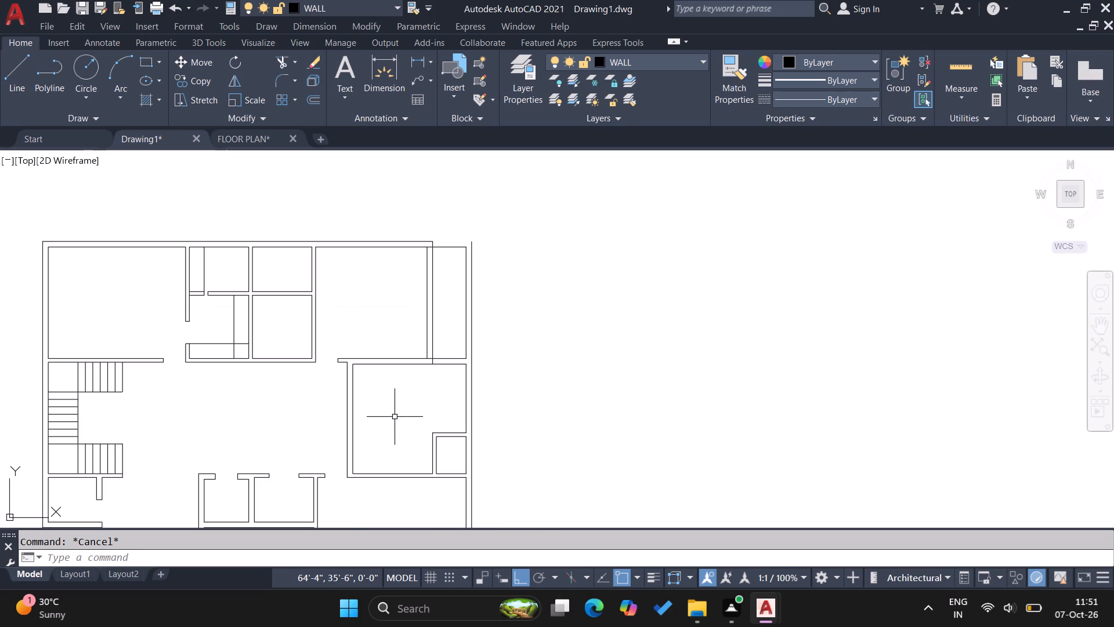
{"action": "key", "text": "f"}
{"action": "key", "text": "Return"}
{"action": "scroll", "coordinate": [450, 427], "scroll_direction": "up", "scroll_amount": 2}
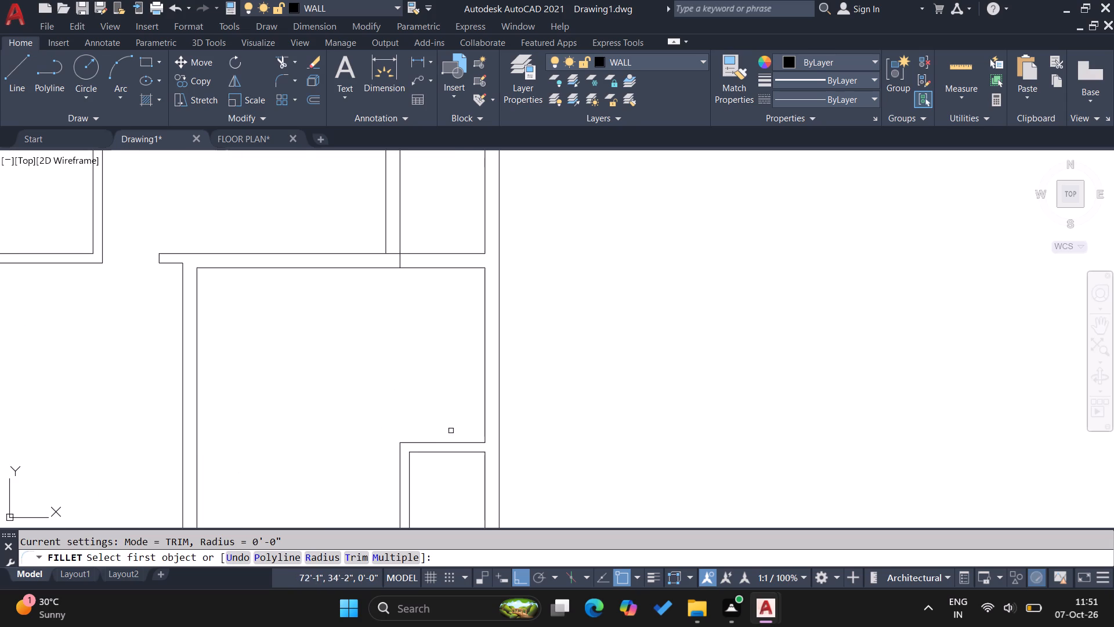
{"action": "left_click", "coordinate": [457, 442]}
{"action": "left_click", "coordinate": [501, 461]}
{"action": "key", "text": "Return"}
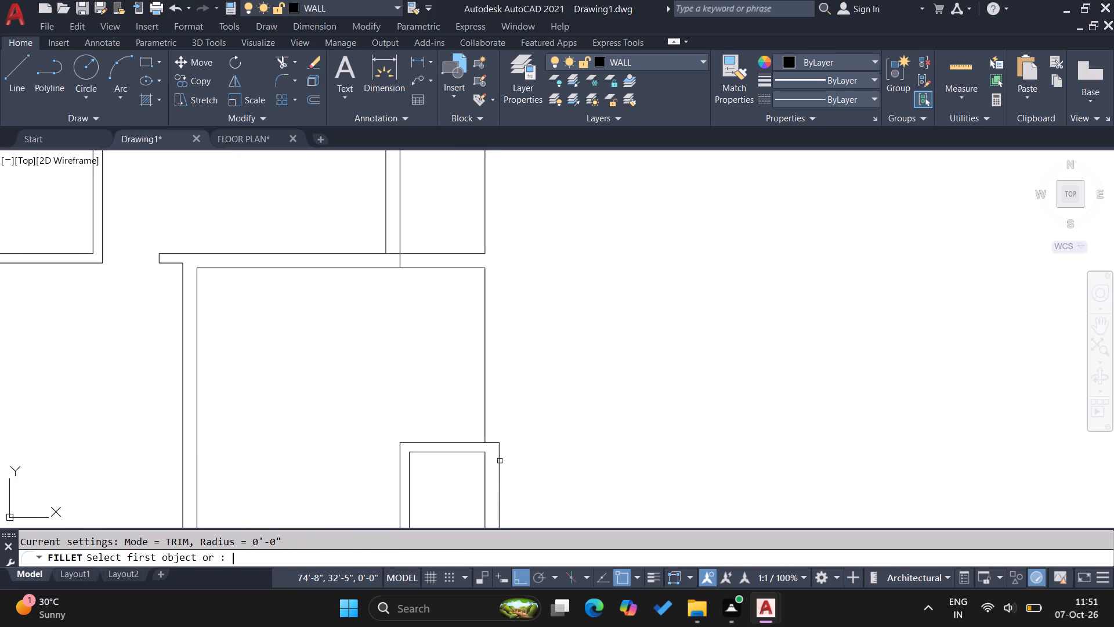
{"action": "scroll", "coordinate": [476, 453], "scroll_direction": "down", "scroll_amount": 2}
{"action": "scroll", "coordinate": [490, 376], "scroll_direction": "up", "scroll_amount": 1}
{"action": "key", "text": "Escape"}
{"action": "key", "text": "Escape"}
{"action": "key", "text": "Escape"}
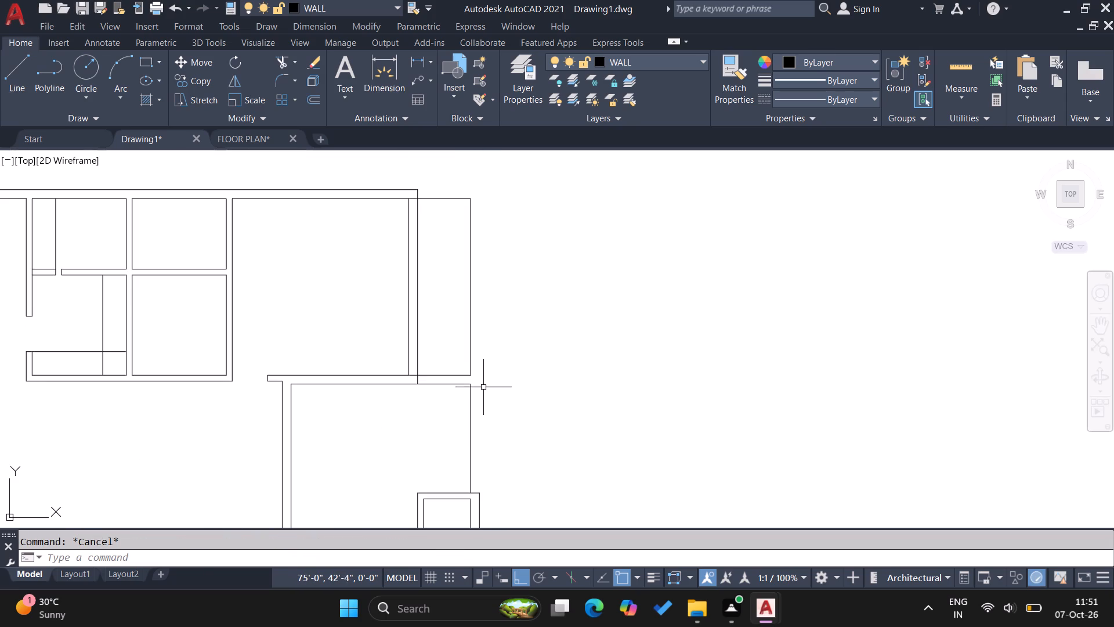
{"action": "key", "text": "Escape"}
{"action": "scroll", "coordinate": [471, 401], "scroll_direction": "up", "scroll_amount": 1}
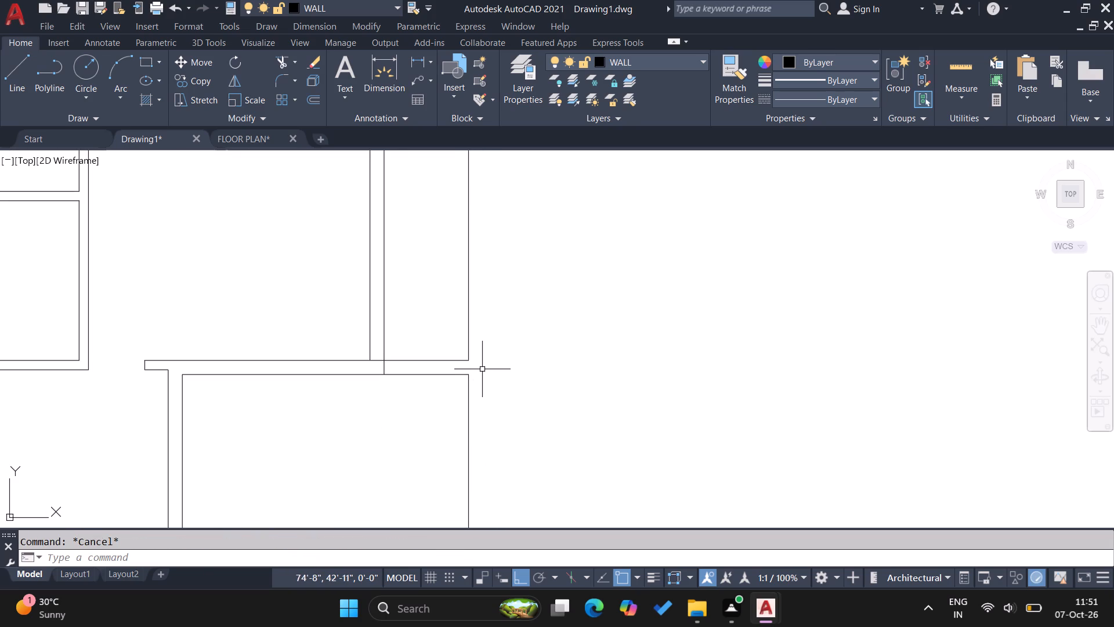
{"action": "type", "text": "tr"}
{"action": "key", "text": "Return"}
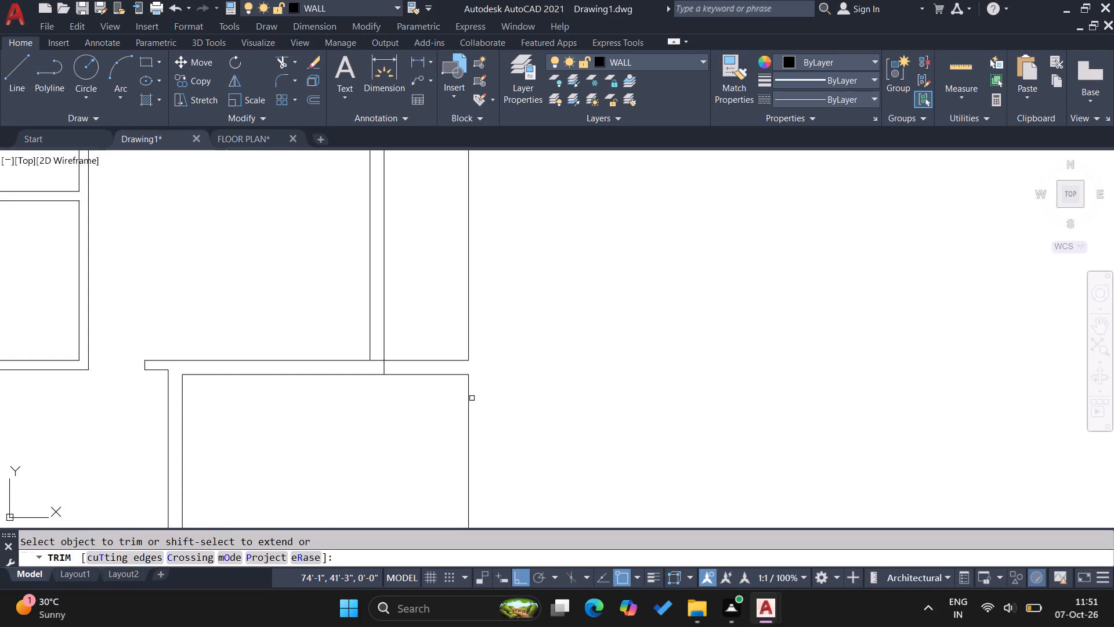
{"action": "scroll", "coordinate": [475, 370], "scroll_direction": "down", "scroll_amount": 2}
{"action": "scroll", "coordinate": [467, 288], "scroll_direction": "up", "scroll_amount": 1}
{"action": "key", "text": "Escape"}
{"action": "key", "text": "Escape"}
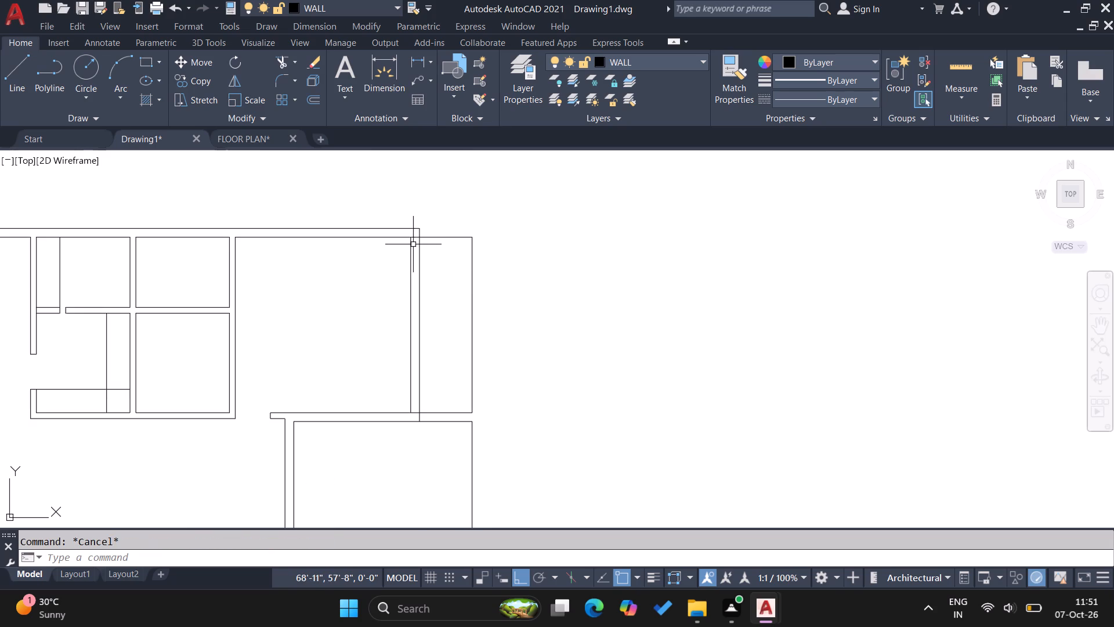
Trim the top and bottom wall lines between the new wall's two faces to clean both junctions of the top-right room.
{"action": "key", "text": "t"}
{"action": "key", "text": "r"}
{"action": "key", "text": "Return"}
{"action": "scroll", "coordinate": [414, 224], "scroll_direction": "up", "scroll_amount": 3}
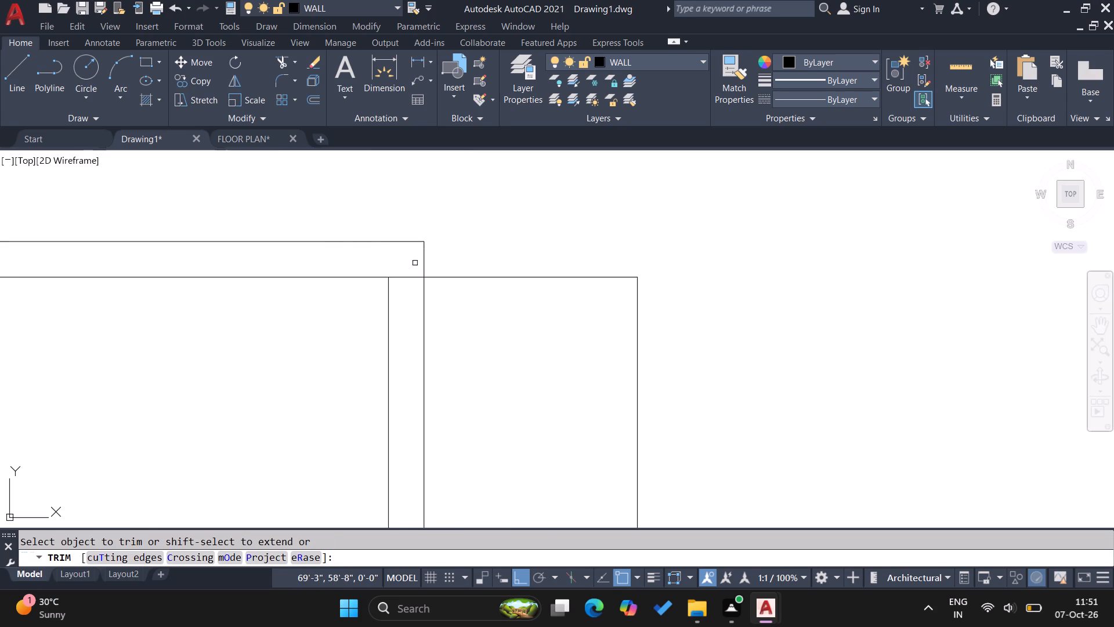
{"action": "left_click", "coordinate": [415, 263]}
{"action": "left_click", "coordinate": [405, 293]}
{"action": "scroll", "coordinate": [406, 290], "scroll_direction": "down", "scroll_amount": 3}
{"action": "scroll", "coordinate": [430, 474], "scroll_direction": "up", "scroll_amount": 3}
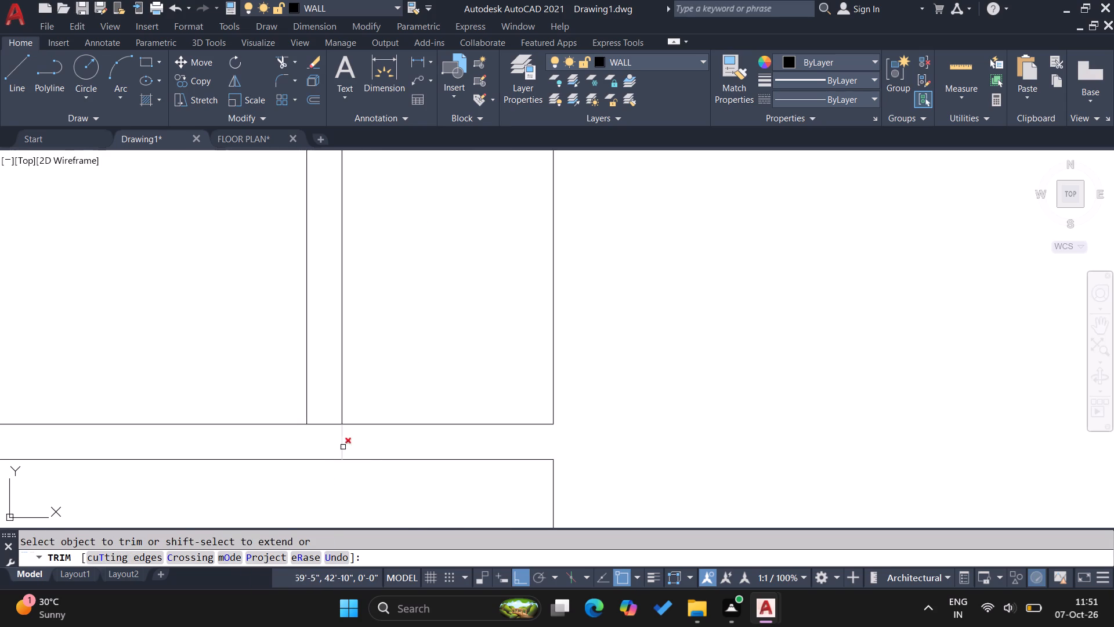
{"action": "left_click", "coordinate": [325, 434]}
{"action": "left_click", "coordinate": [326, 395]}
{"action": "scroll", "coordinate": [332, 392], "scroll_direction": "down", "scroll_amount": 4}
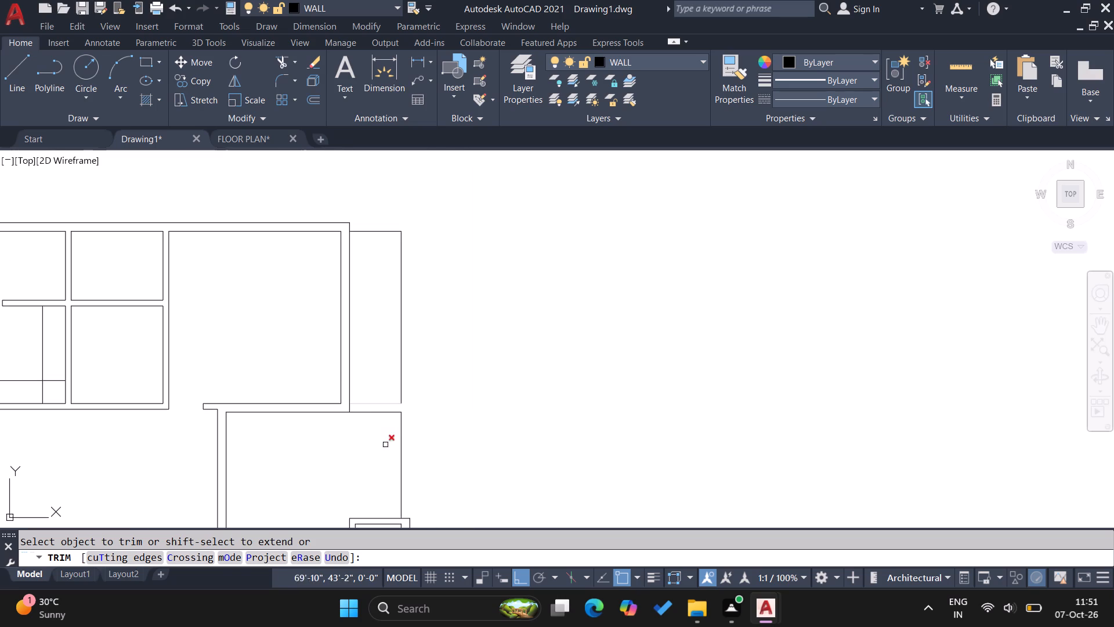
Trim the leftover top and bottom wall segments beyond the new wall, and the old right inner line of the room below.
{"action": "left_click", "coordinate": [377, 406]}
{"action": "left_click", "coordinate": [365, 233]}
{"action": "scroll", "coordinate": [388, 265], "scroll_direction": "down", "scroll_amount": 2}
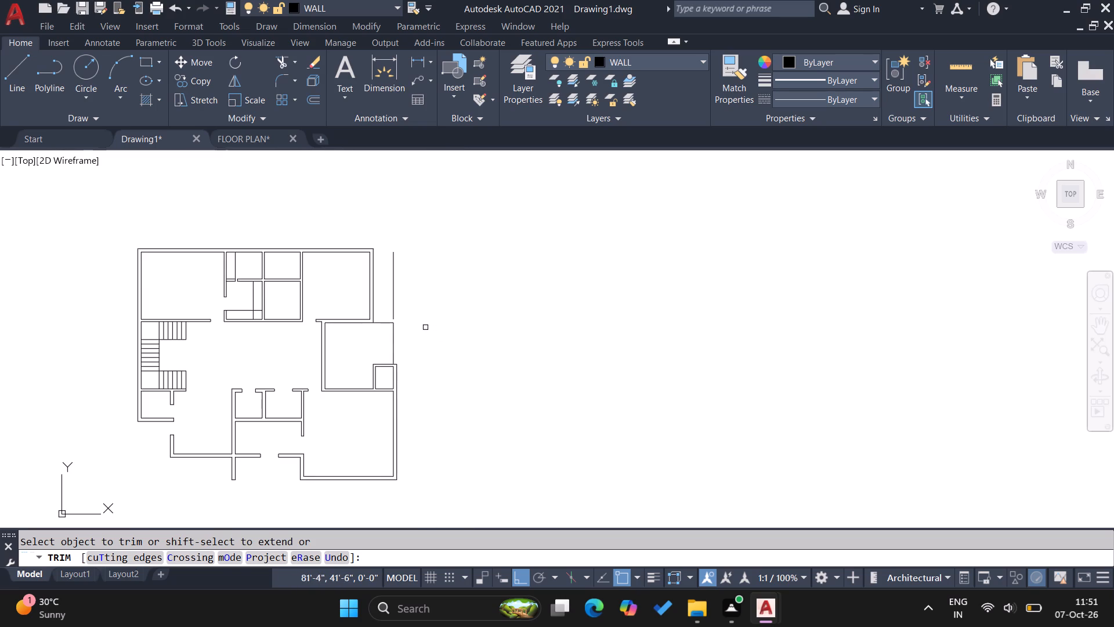
{"action": "left_click", "coordinate": [392, 344]}
{"action": "key", "text": "Escape"}
{"action": "key", "text": "Escape"}
{"action": "key", "text": "Escape"}
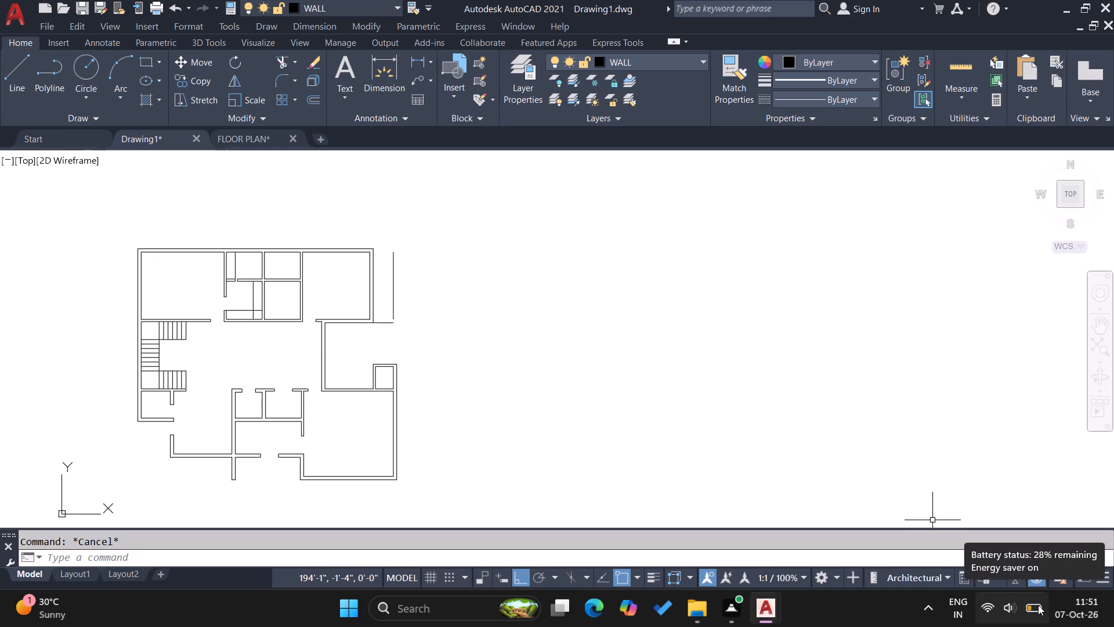
Save the drawing.
{"action": "key", "text": "ctrl+s"}
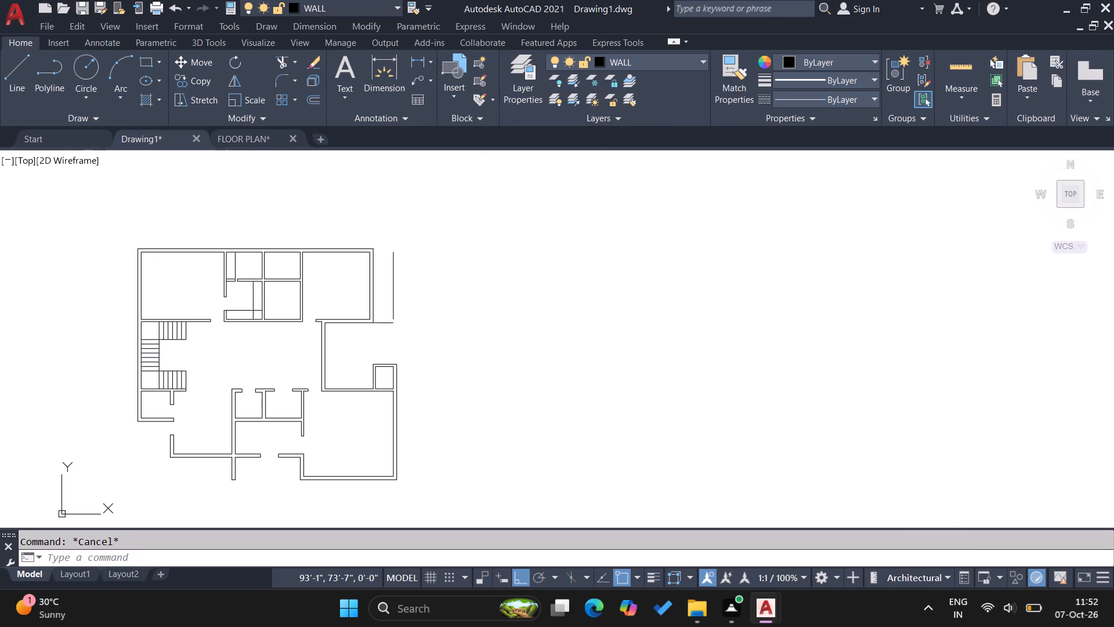
{"action": "key", "text": "ctrl+s"}
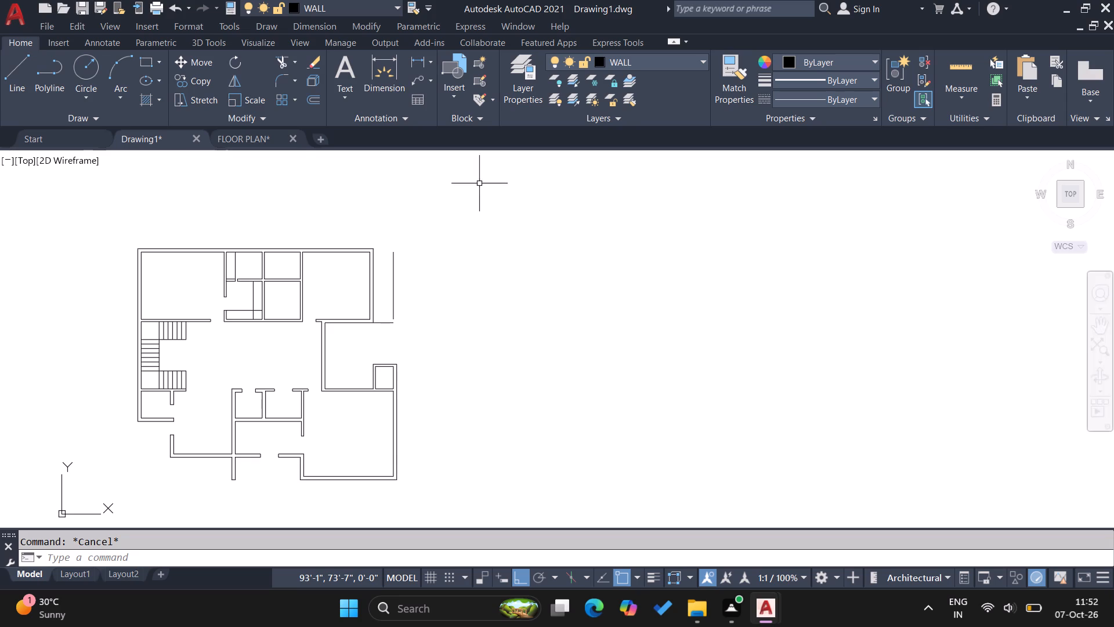
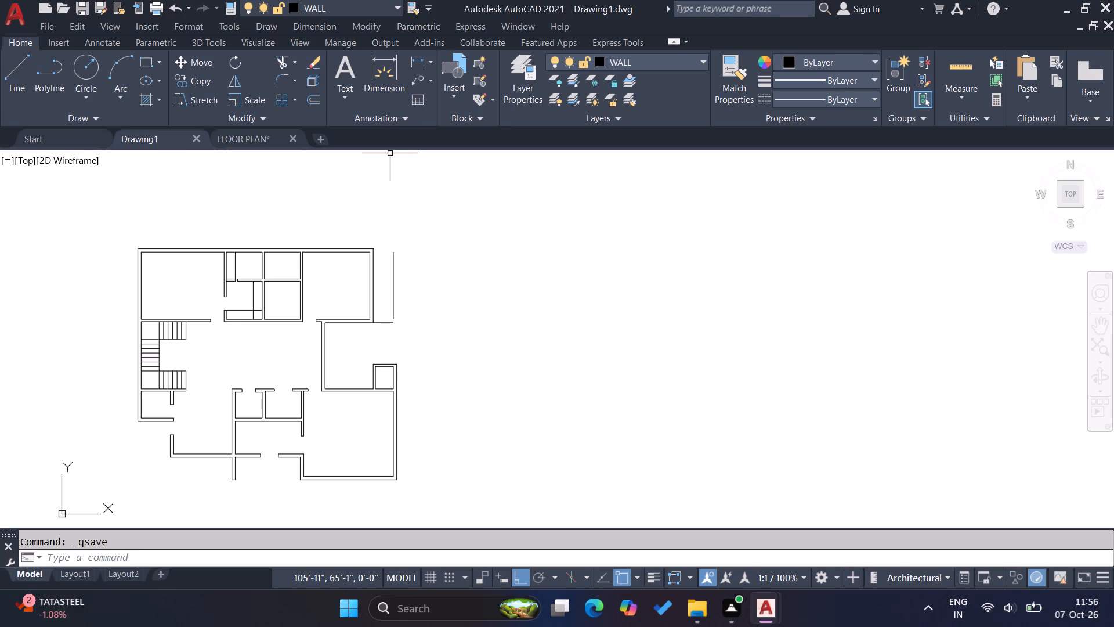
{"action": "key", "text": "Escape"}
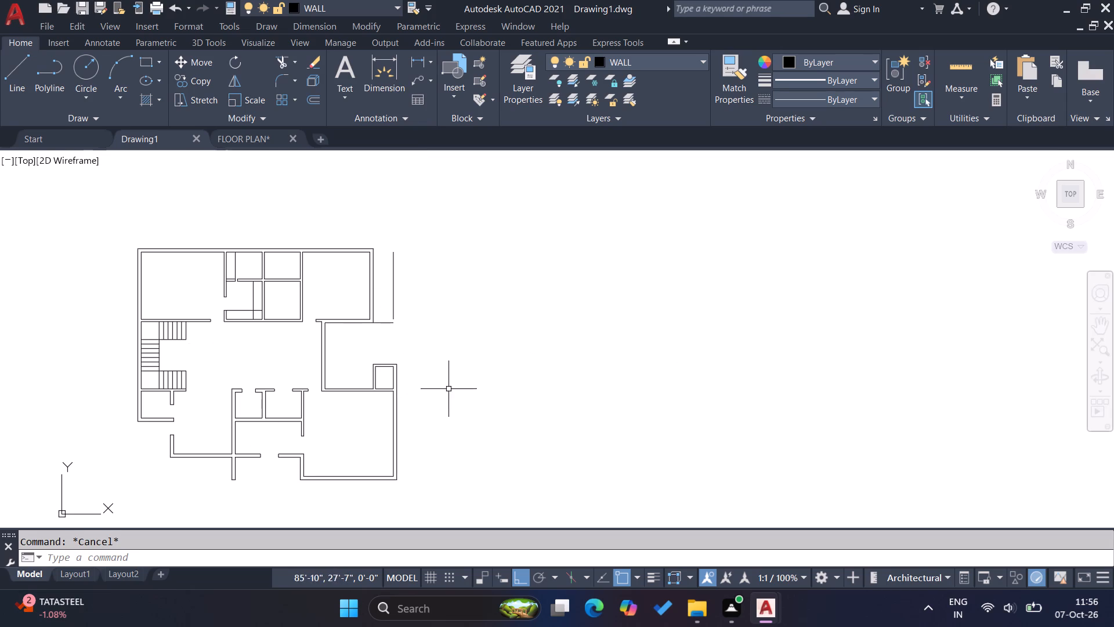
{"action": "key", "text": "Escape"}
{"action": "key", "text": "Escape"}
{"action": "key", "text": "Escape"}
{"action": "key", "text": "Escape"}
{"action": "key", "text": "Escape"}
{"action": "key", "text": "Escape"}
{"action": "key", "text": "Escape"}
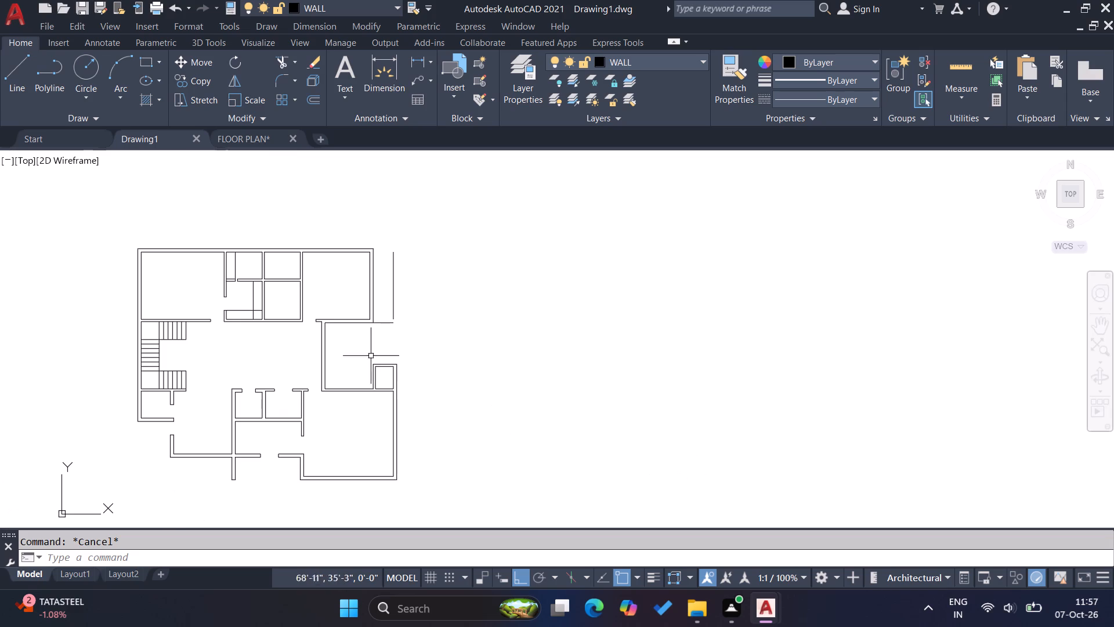
Draw a vertical line from the inner-face midpoint of the short horizontal wall at the plan's lower left, down past its outer face.
{"action": "scroll", "coordinate": [284, 471], "scroll_direction": "up", "scroll_amount": 2}
{"action": "scroll", "coordinate": [457, 491], "scroll_direction": "down", "scroll_amount": 2}
{"action": "scroll", "coordinate": [359, 498], "scroll_direction": "up", "scroll_amount": 2}
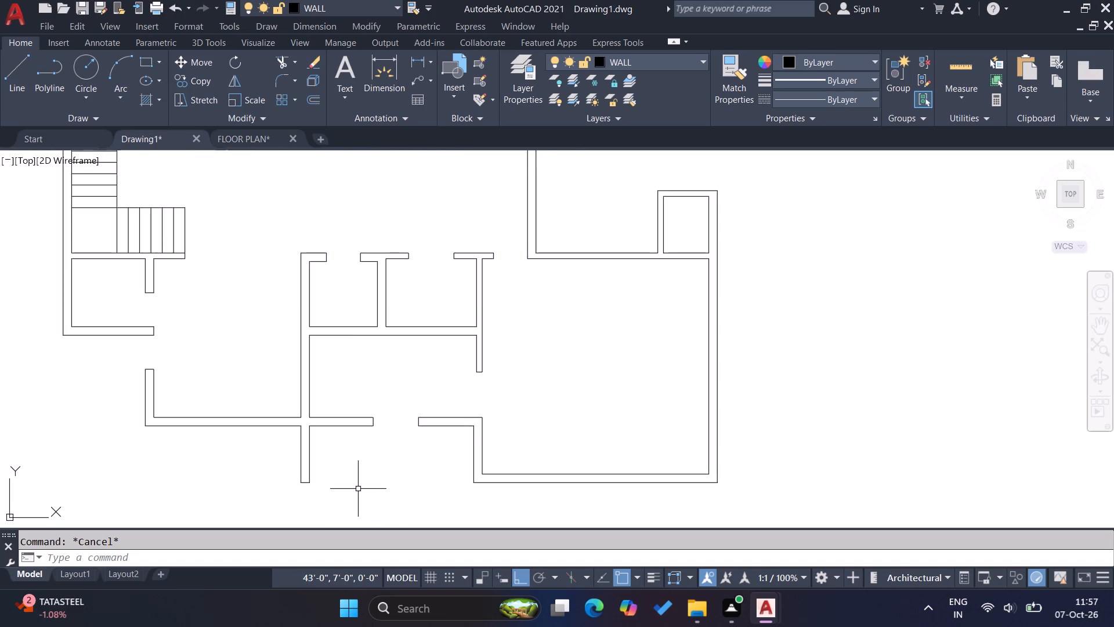
{"action": "scroll", "coordinate": [421, 481], "scroll_direction": "down", "scroll_amount": 1}
{"action": "scroll", "coordinate": [299, 464], "scroll_direction": "up", "scroll_amount": 1}
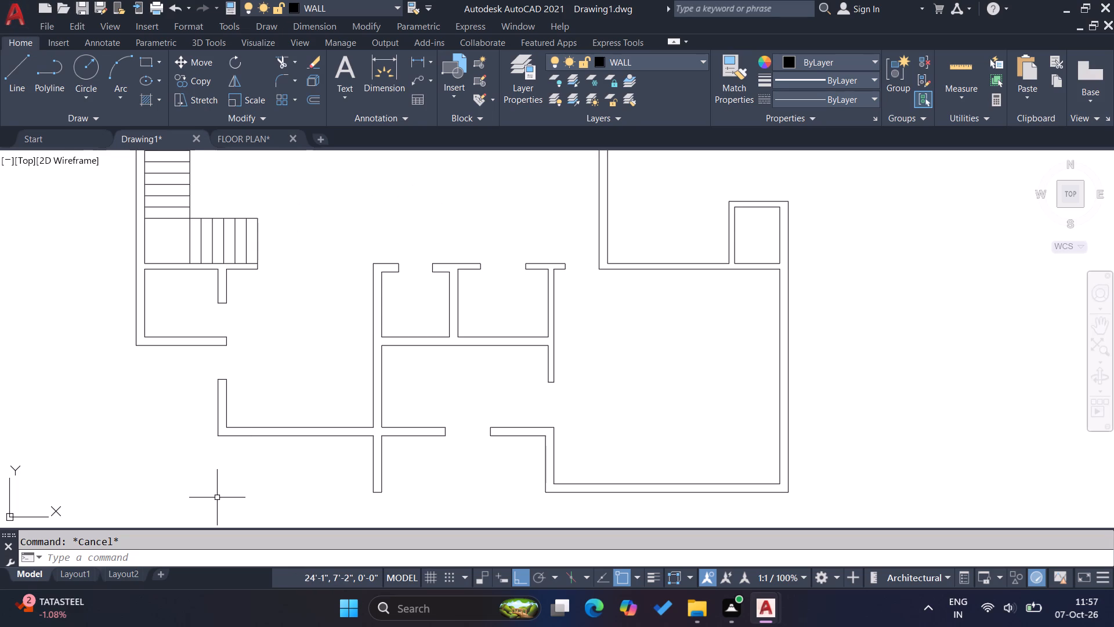
{"action": "key", "text": "l"}
{"action": "key", "text": "Return"}
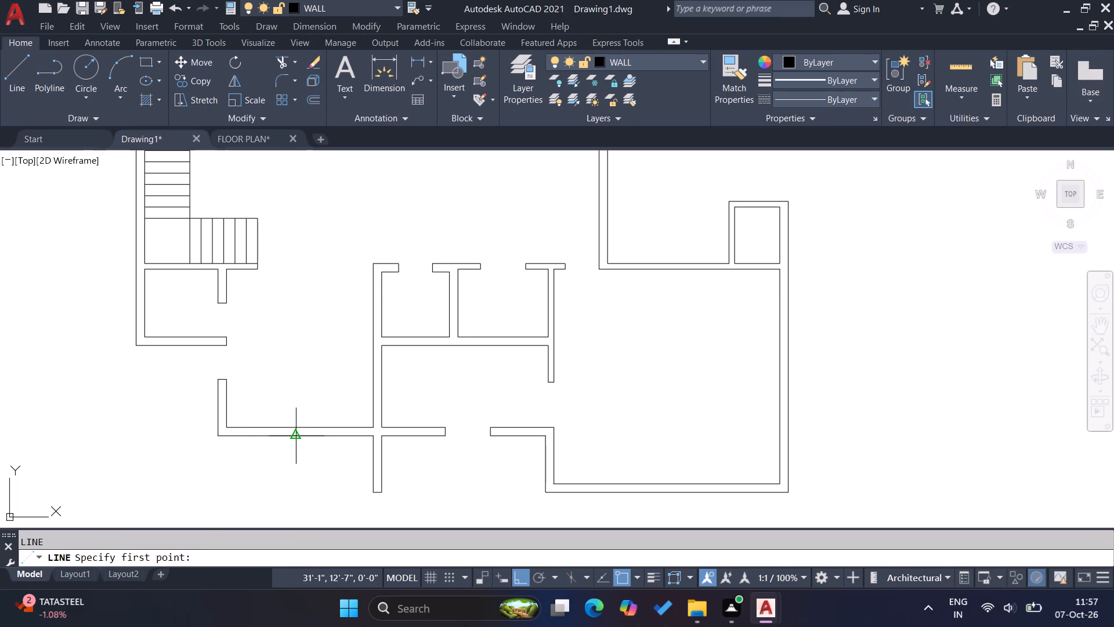
{"action": "left_click", "coordinate": [300, 430]}
{"action": "left_click", "coordinate": [302, 479]}
{"action": "key", "text": "Escape"}
{"action": "key", "text": "Escape"}
{"action": "key", "text": "Escape"}
{"action": "key", "text": "Escape"}
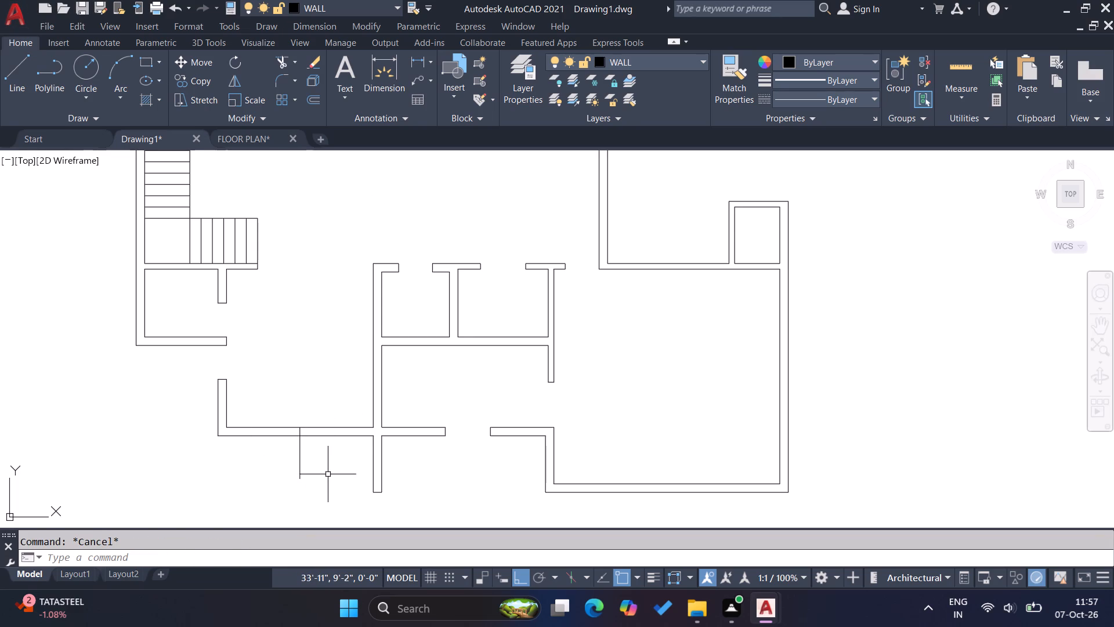
{"action": "key", "text": "Escape"}
{"action": "key", "text": "Escape"}
Offset the vertical construction line 2' to both its left and right sides.
{"action": "key", "text": "o"}
{"action": "key", "text": "Return"}
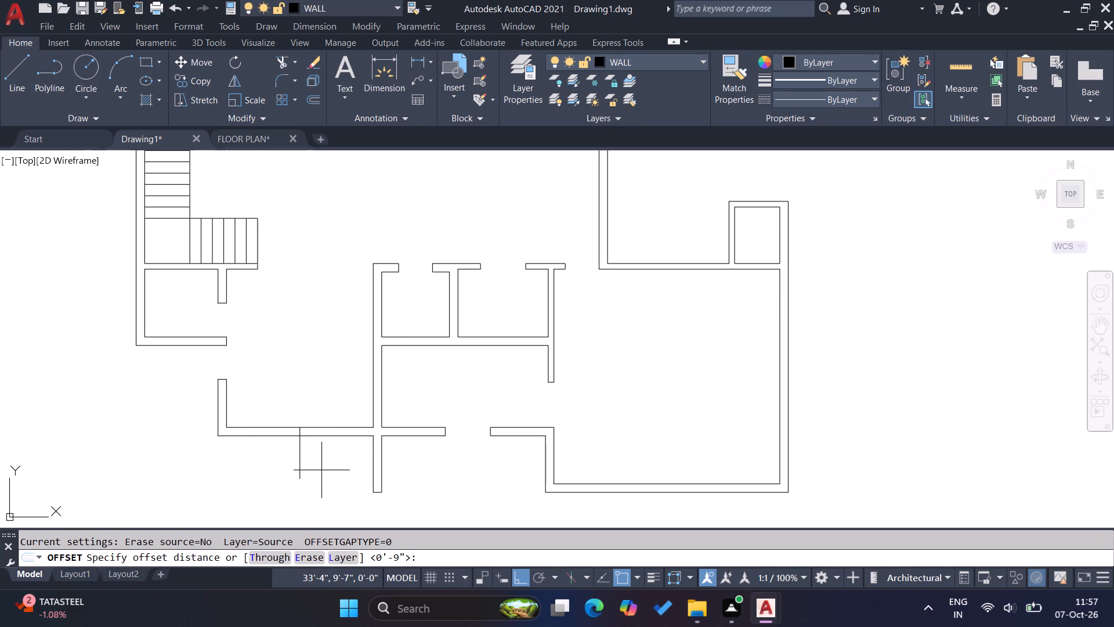
{"action": "type", "text": "2'"}
{"action": "key", "text": "Return"}
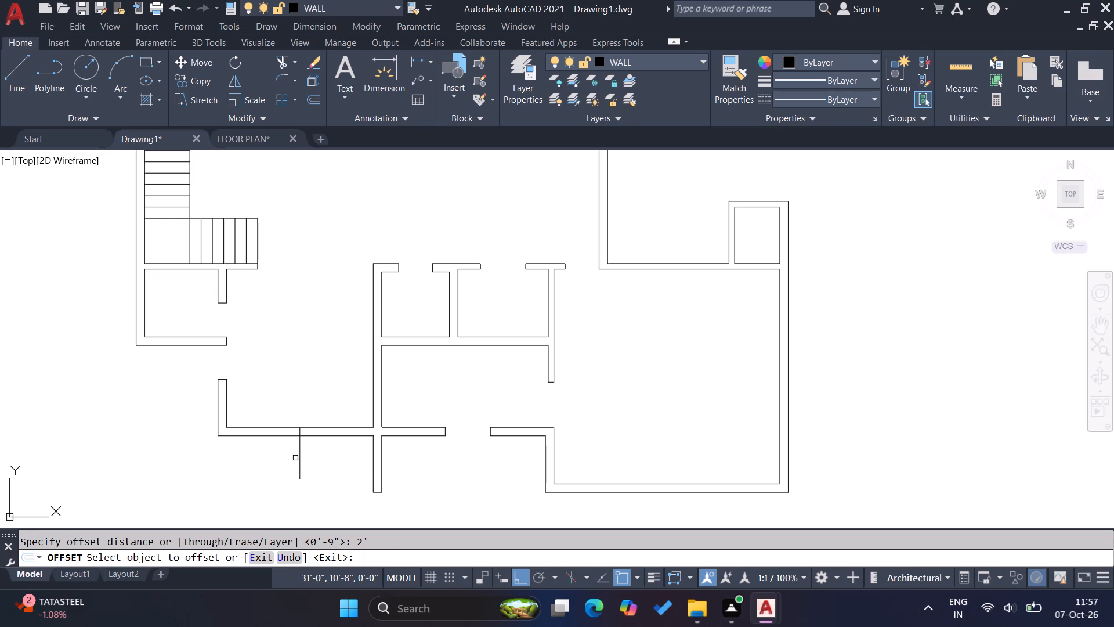
{"action": "left_click", "coordinate": [302, 462]}
{"action": "left_click", "coordinate": [277, 459]}
{"action": "left_click", "coordinate": [299, 460]}
{"action": "left_click", "coordinate": [350, 452]}
{"action": "key", "text": "Escape"}
{"action": "key", "text": "Escape"}
{"action": "key", "text": "Escape"}
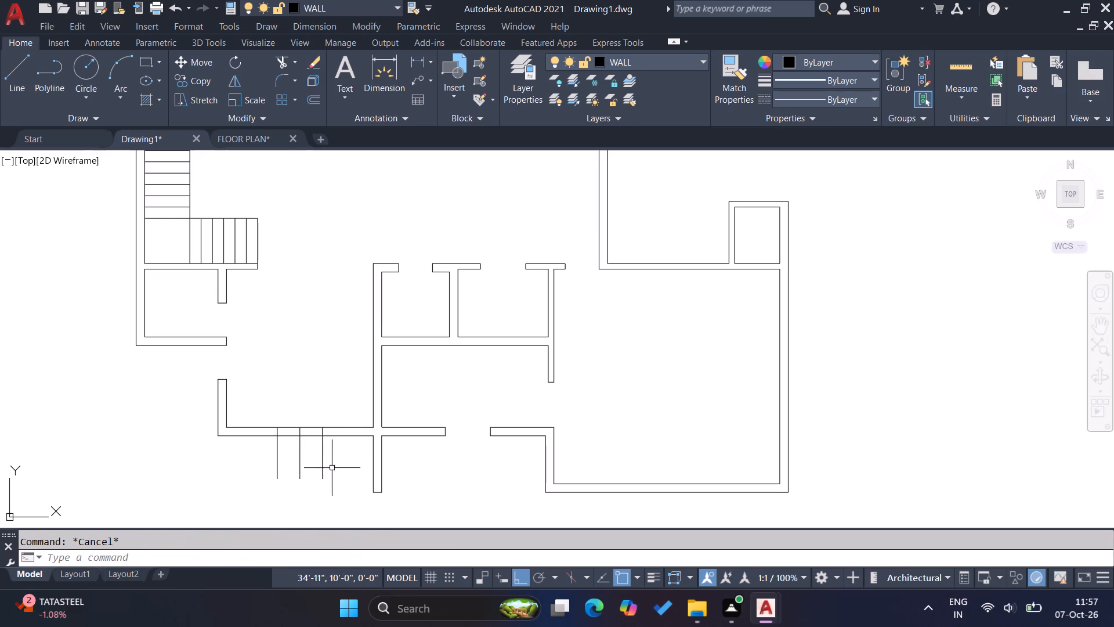
{"action": "key", "text": "Escape"}
Trim the three vertical lines where they project below the wall's outer face.
{"action": "key", "text": "t"}
{"action": "key", "text": "r"}
{"action": "key", "text": "Return"}
{"action": "left_click", "coordinate": [328, 466]}
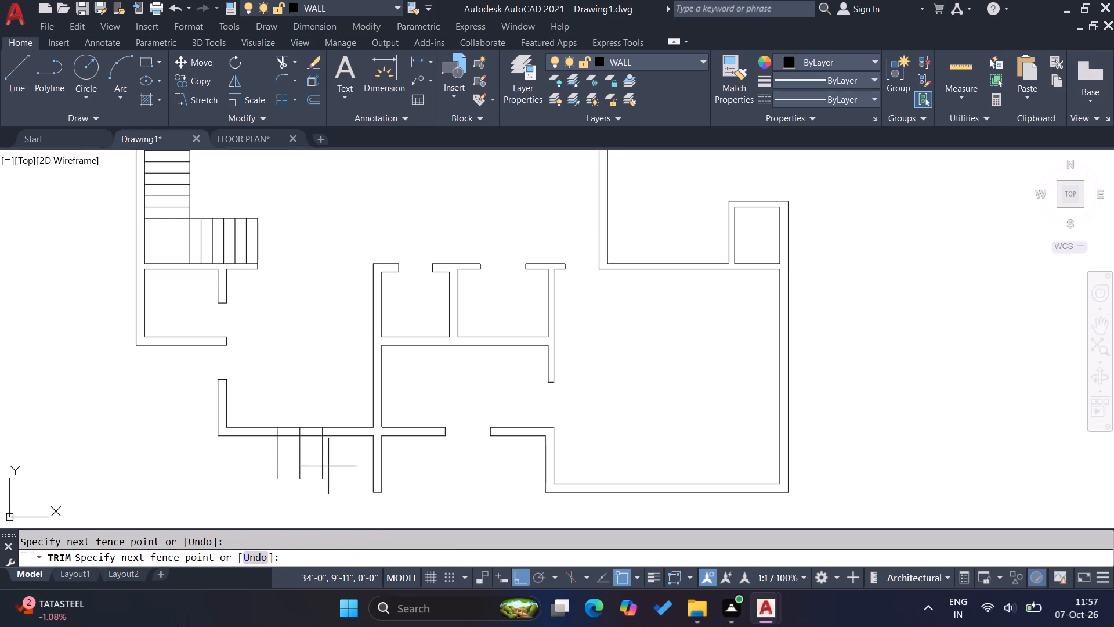
{"action": "left_click", "coordinate": [272, 462]}
{"action": "key", "text": "Escape"}
{"action": "key", "text": "Escape"}
Stretch the left opening line in the lower-left wall 1' farther left.
{"action": "scroll", "coordinate": [295, 445], "scroll_direction": "up", "scroll_amount": 2}
{"action": "left_click", "coordinate": [252, 451]}
{"action": "left_click", "coordinate": [214, 383]}
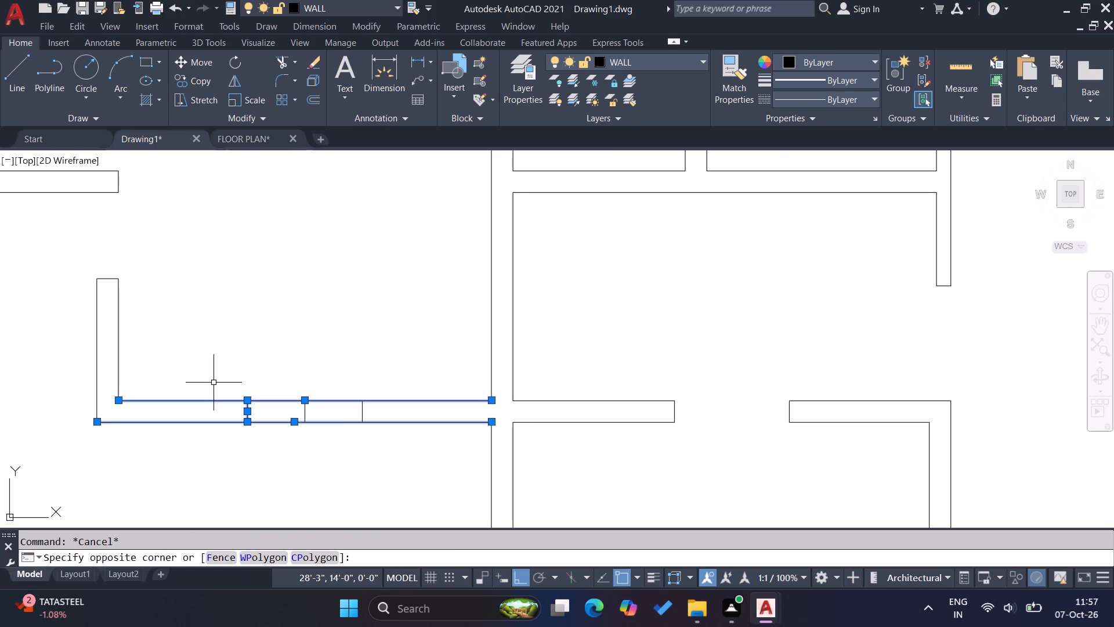
{"action": "key", "text": "s"}
{"action": "key", "text": "Return"}
{"action": "left_click", "coordinate": [255, 439]}
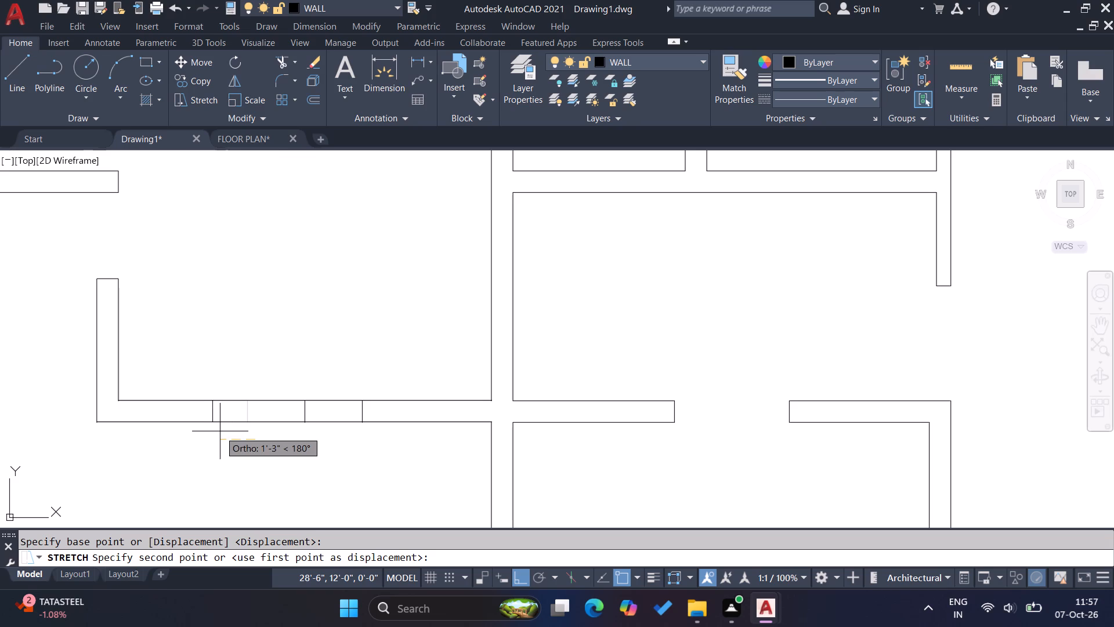
{"action": "type", "text": "1'"}
{"action": "key", "text": "Return"}
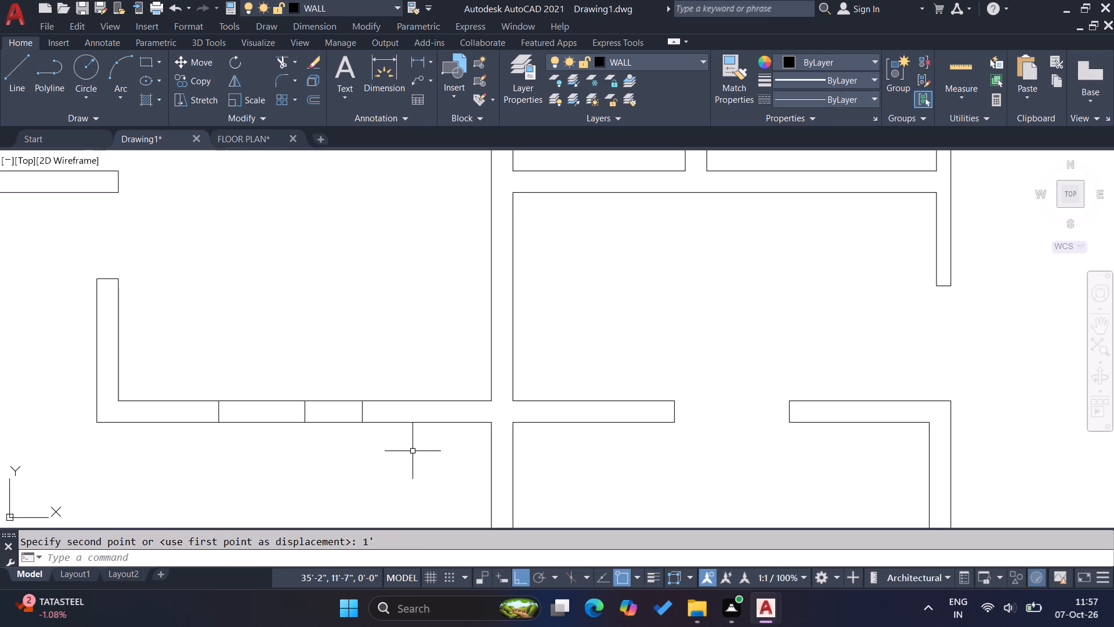
Stretch the right opening line in the same wall 1' farther right.
{"action": "left_click", "coordinate": [384, 451]}
{"action": "left_click", "coordinate": [335, 364]}
{"action": "key", "text": "s"}
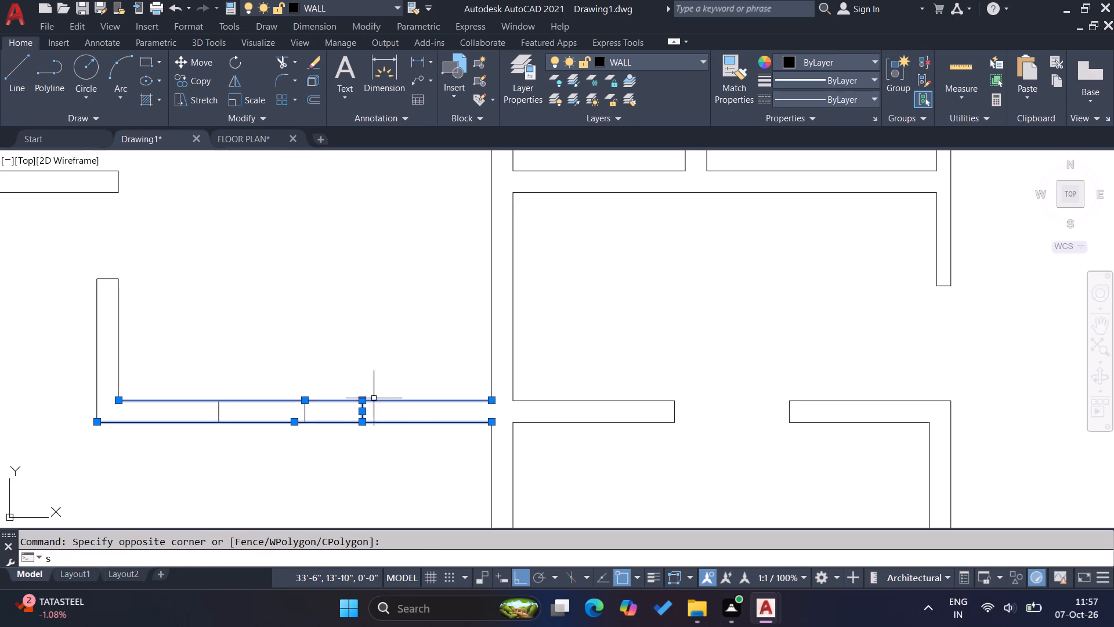
{"action": "key", "text": "Return"}
{"action": "left_click", "coordinate": [366, 456]}
{"action": "key", "text": "1"}
{"action": "key", "text": "apostrophe"}
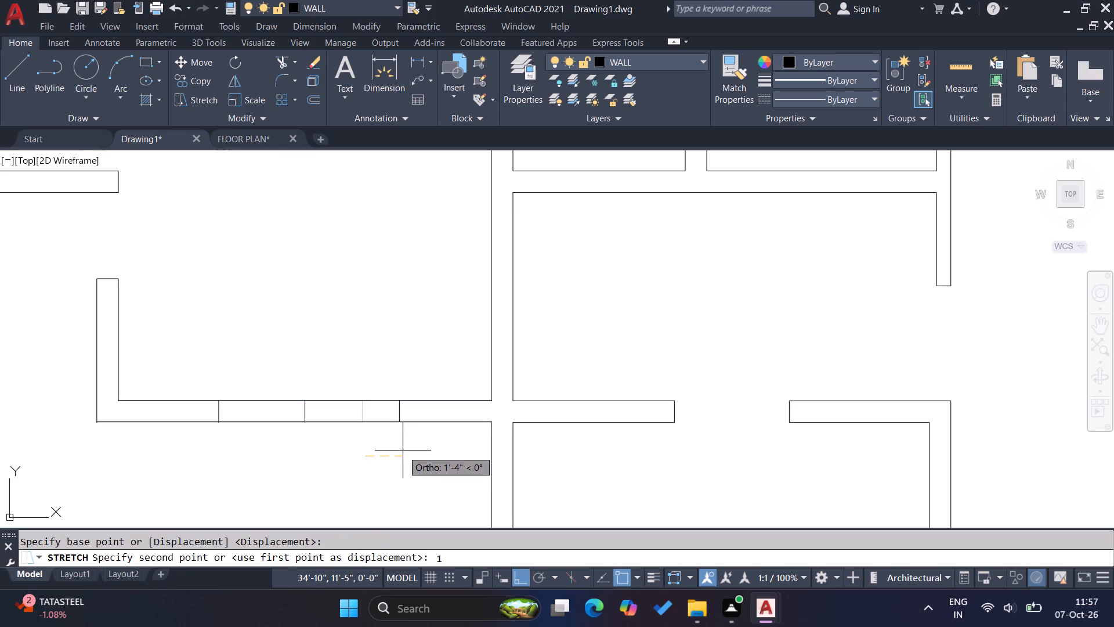
{"action": "key", "text": "Return"}
{"action": "key", "text": "Escape"}
{"action": "key", "text": "Escape"}
Trim the wall faces and centre line between the two outer lines to cut a 6' opening in the lower-left wall.
{"action": "key", "text": "t"}
{"action": "key", "text": "r"}
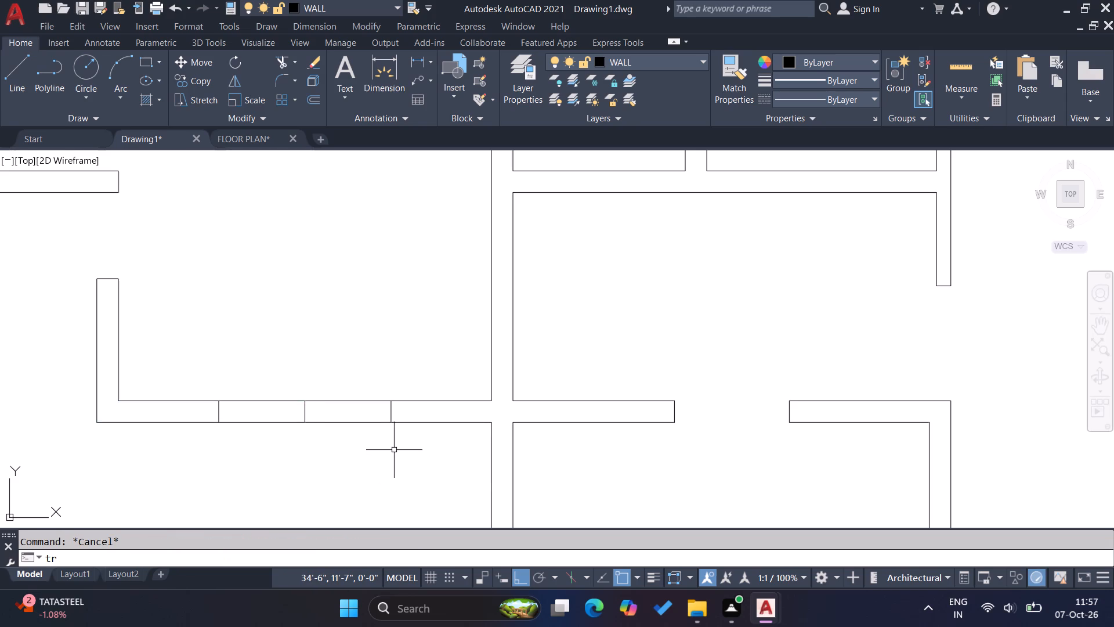
{"action": "key", "text": "Return"}
{"action": "left_click", "coordinate": [350, 442]}
{"action": "left_click", "coordinate": [190, 347]}
{"action": "left_click_drag", "start_coordinate": [318, 379], "coordinate": [315, 384]}
{"action": "left_click", "coordinate": [257, 435]}
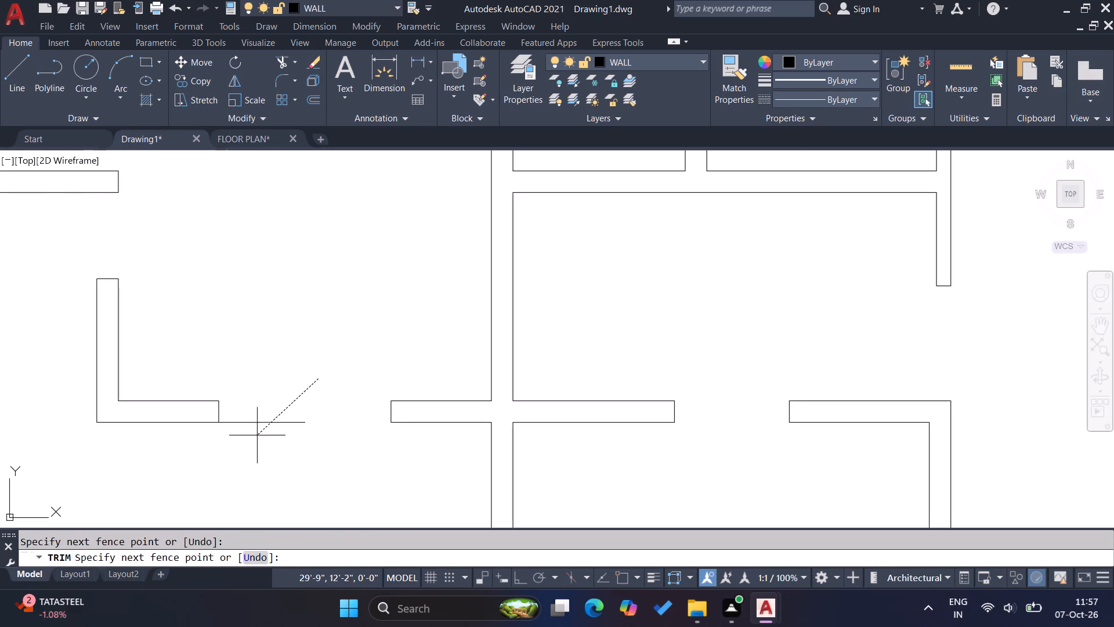
{"action": "key", "text": "Escape"}
{"action": "scroll", "coordinate": [349, 455], "scroll_direction": "down", "scroll_amount": 2}
{"action": "key", "text": "Escape"}
{"action": "key", "text": "Escape"}
{"action": "scroll", "coordinate": [730, 477], "scroll_direction": "down", "scroll_amount": 1}
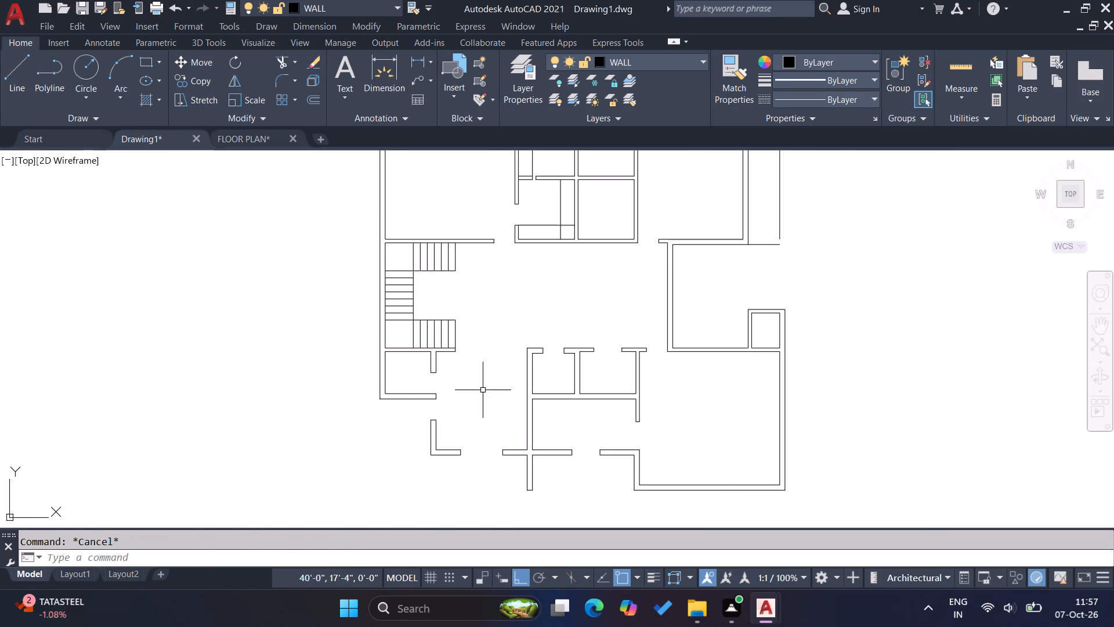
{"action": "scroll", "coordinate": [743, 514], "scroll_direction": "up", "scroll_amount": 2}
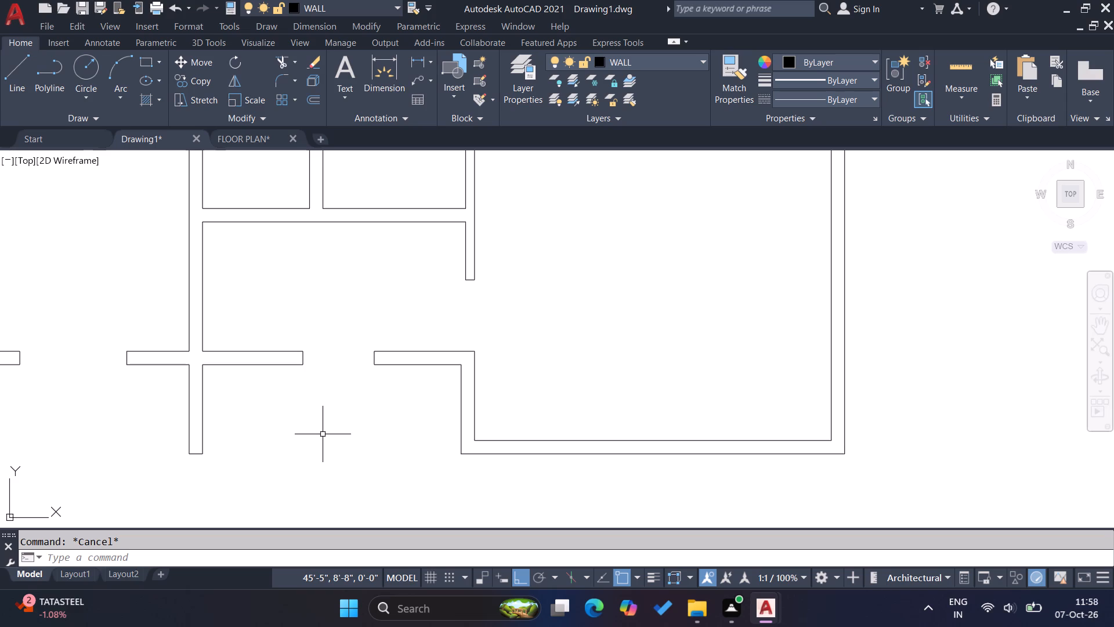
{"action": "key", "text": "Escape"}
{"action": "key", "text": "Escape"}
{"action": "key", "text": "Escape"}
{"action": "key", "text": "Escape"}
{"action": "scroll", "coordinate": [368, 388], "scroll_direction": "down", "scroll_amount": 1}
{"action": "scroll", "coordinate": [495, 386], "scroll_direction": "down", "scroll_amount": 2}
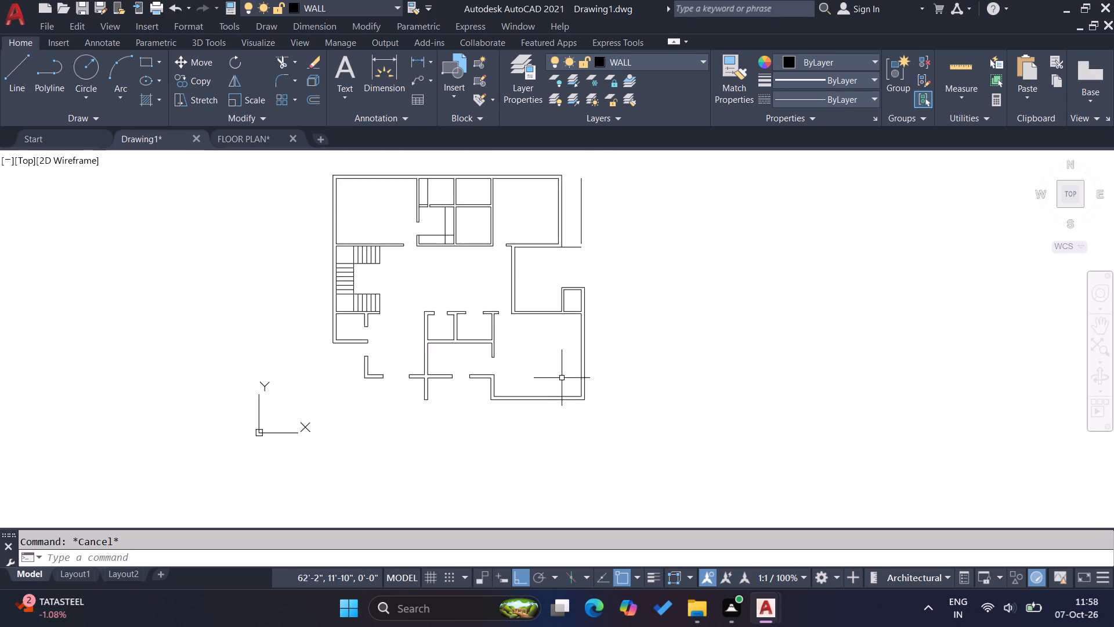
Draw a vertical line from the inner bottom-left corner of the large lower-right room down past the bottom wall's outer face.
{"action": "scroll", "coordinate": [575, 399], "scroll_direction": "up", "scroll_amount": 1}
{"action": "key", "text": "l"}
{"action": "key", "text": "Return"}
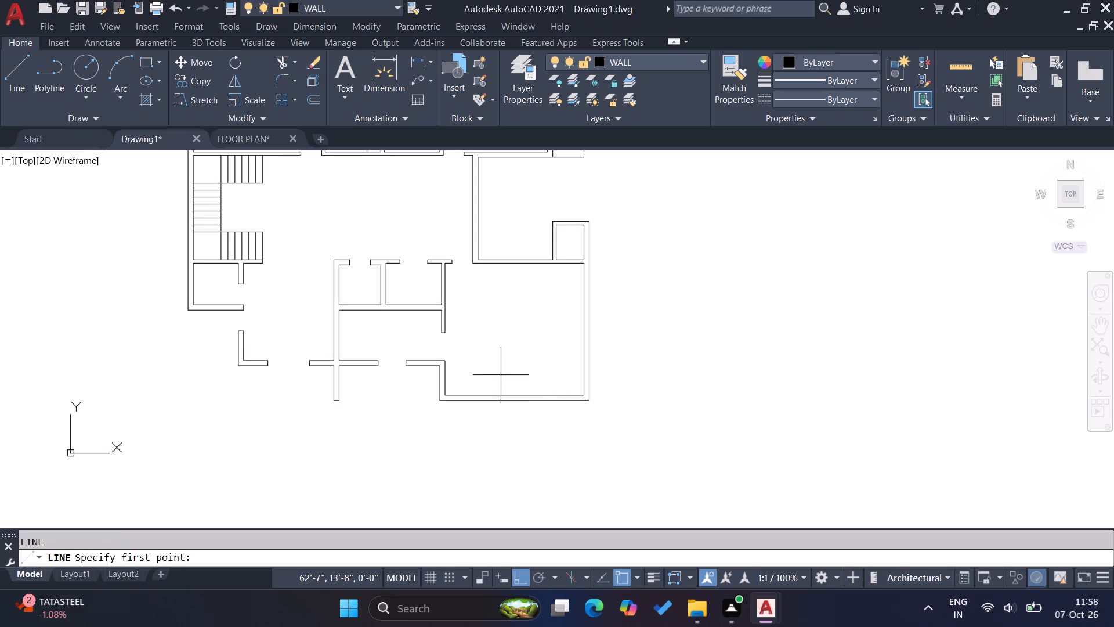
{"action": "scroll", "coordinate": [442, 408], "scroll_direction": "up", "scroll_amount": 3}
{"action": "left_click", "coordinate": [468, 373]}
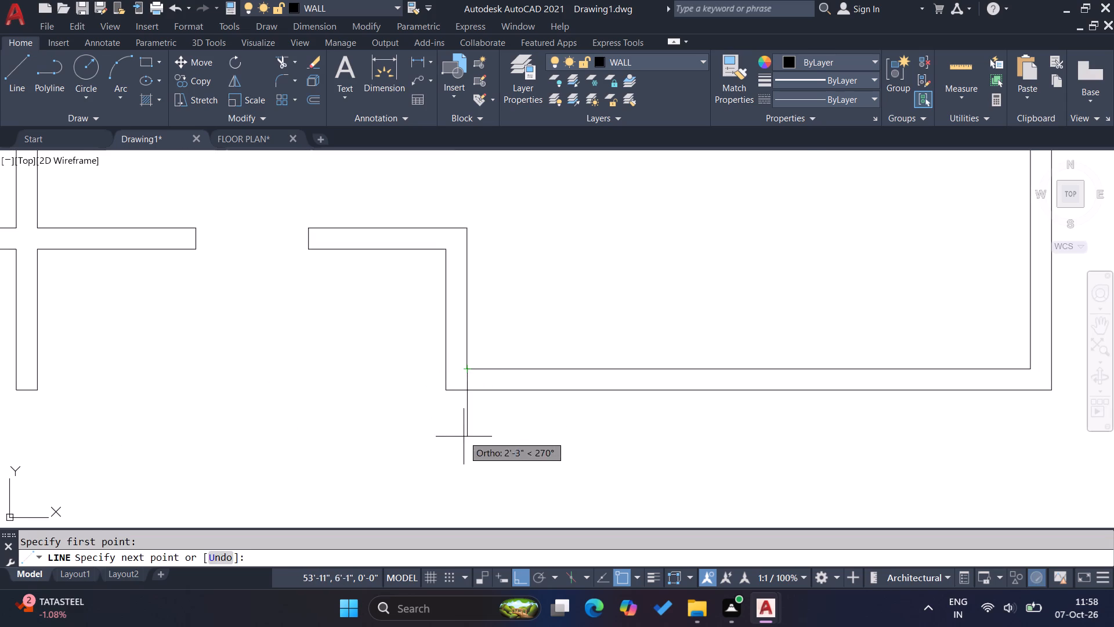
{"action": "left_click", "coordinate": [463, 438]}
{"action": "key", "text": "Escape"}
{"action": "key", "text": "Escape"}
{"action": "key", "text": "Escape"}
Offset that corner line 2' to the right across the bottom wall.
{"action": "key", "text": "o"}
{"action": "key", "text": "Return"}
{"action": "type", "text": "2'"}
{"action": "key", "text": "Return"}
{"action": "left_click", "coordinate": [469, 425]}
{"action": "left_click", "coordinate": [601, 423]}
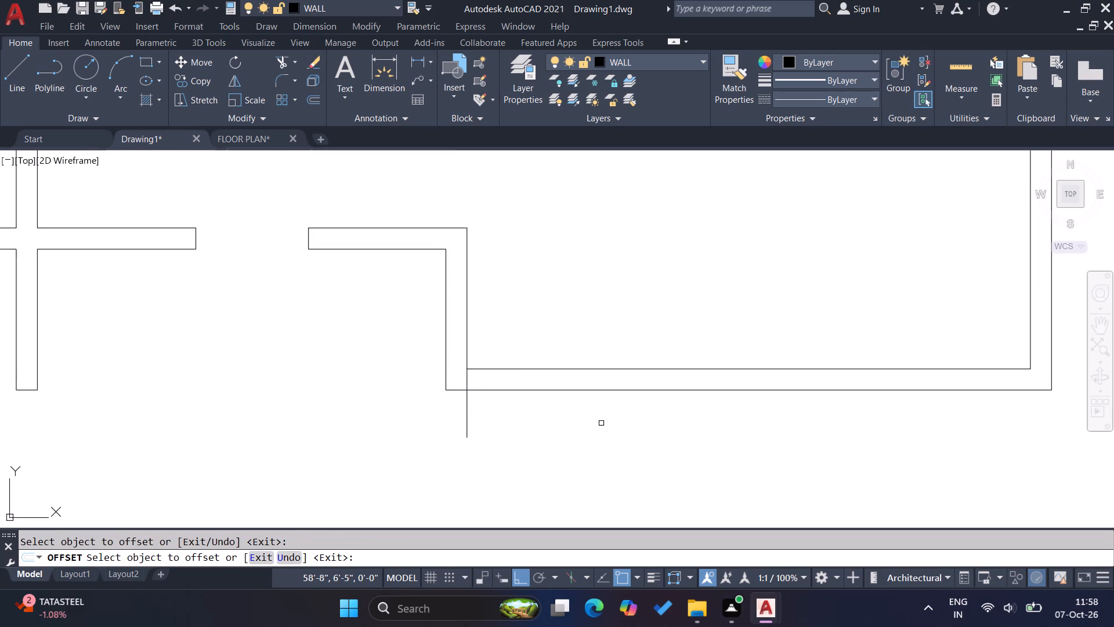
{"action": "left_click", "coordinate": [466, 410]}
{"action": "left_click", "coordinate": [611, 432]}
{"action": "key", "text": "Escape"}
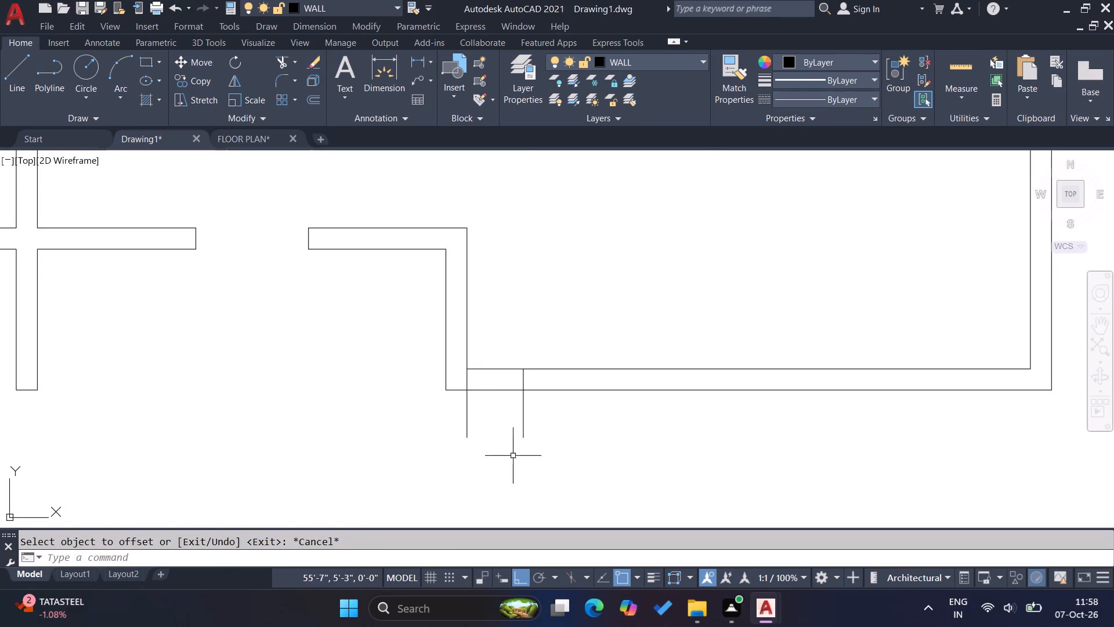
{"action": "scroll", "coordinate": [496, 459], "scroll_direction": "down", "scroll_amount": 2}
{"action": "key", "text": "Escape"}
{"action": "key", "text": "Escape"}
{"action": "key", "text": "Escape"}
Offset the new line another 4' to the right along the bottom wall.
{"action": "scroll", "coordinate": [504, 460], "scroll_direction": "up", "scroll_amount": 1}
{"action": "key", "text": "o"}
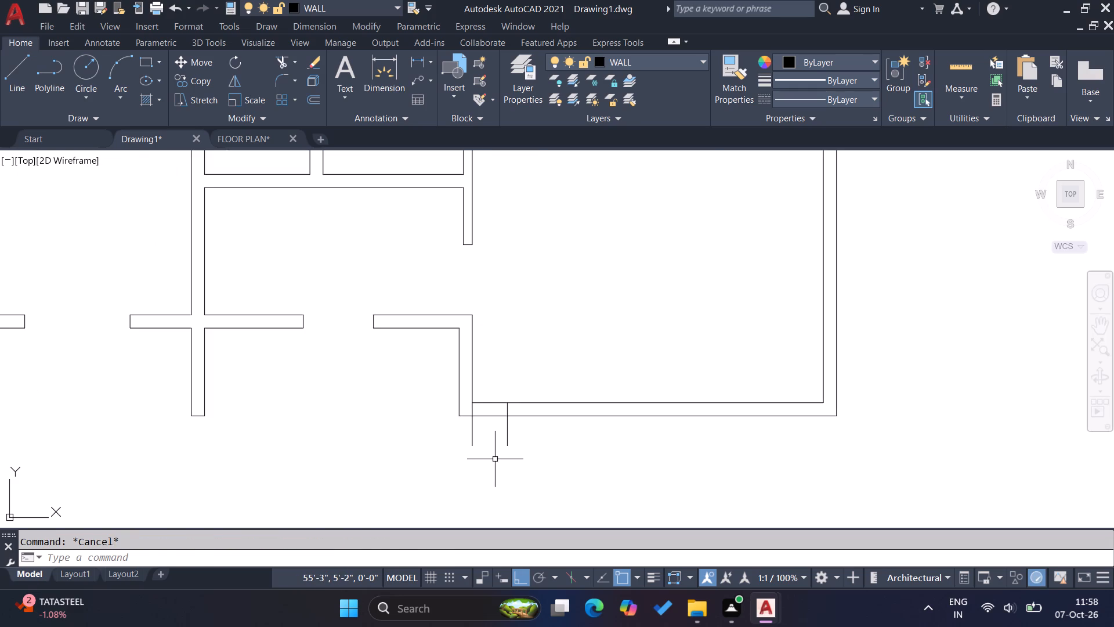
{"action": "key", "text": "Return"}
{"action": "type", "text": "4'"}
{"action": "key", "text": "Return"}
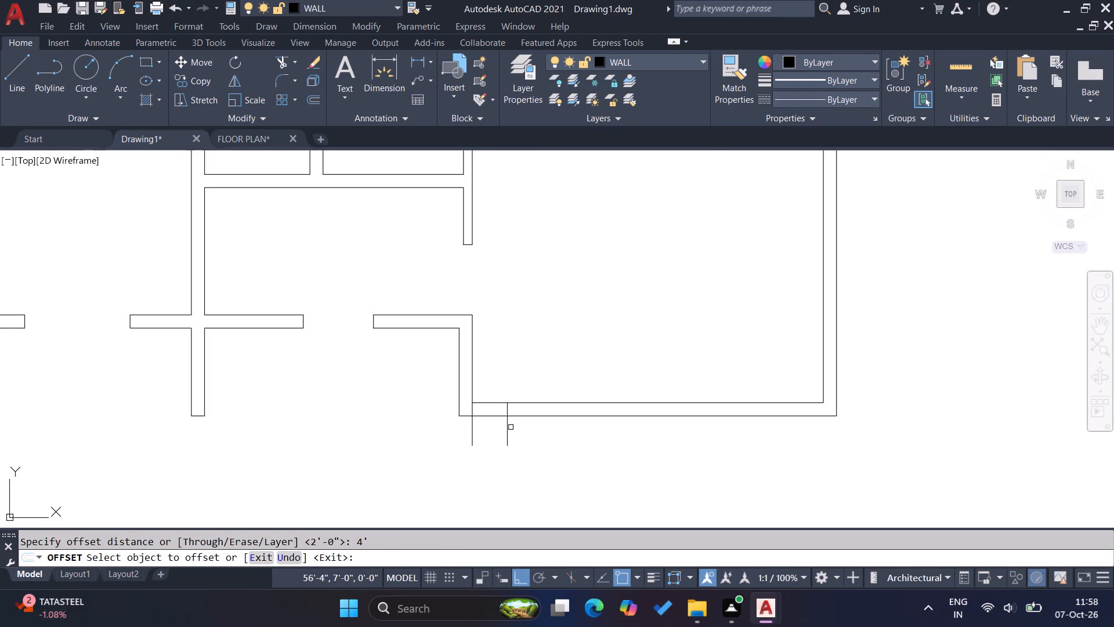
{"action": "left_click", "coordinate": [508, 438]}
{"action": "left_click", "coordinate": [605, 430]}
{"action": "key", "text": "Escape"}
{"action": "key", "text": "Escape"}
Move the rightmost offset line 2' farther right to make the marked opening 6' wide.
{"action": "left_click", "coordinate": [590, 453]}
{"action": "left_click", "coordinate": [555, 426]}
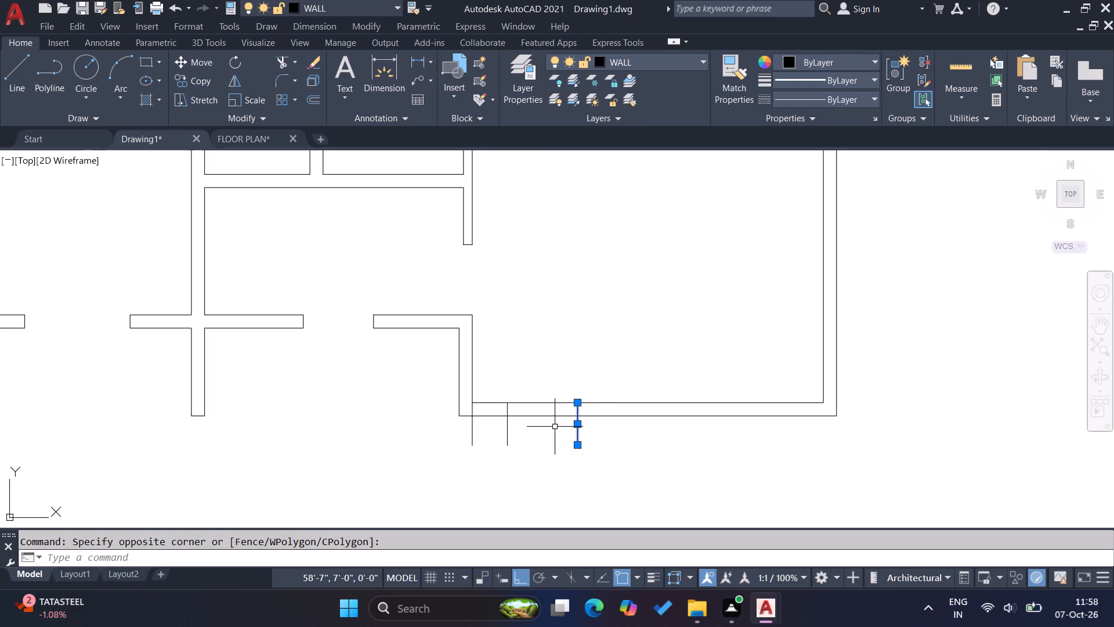
{"action": "key", "text": "m"}
{"action": "key", "text": "Return"}
{"action": "left_click", "coordinate": [599, 439]}
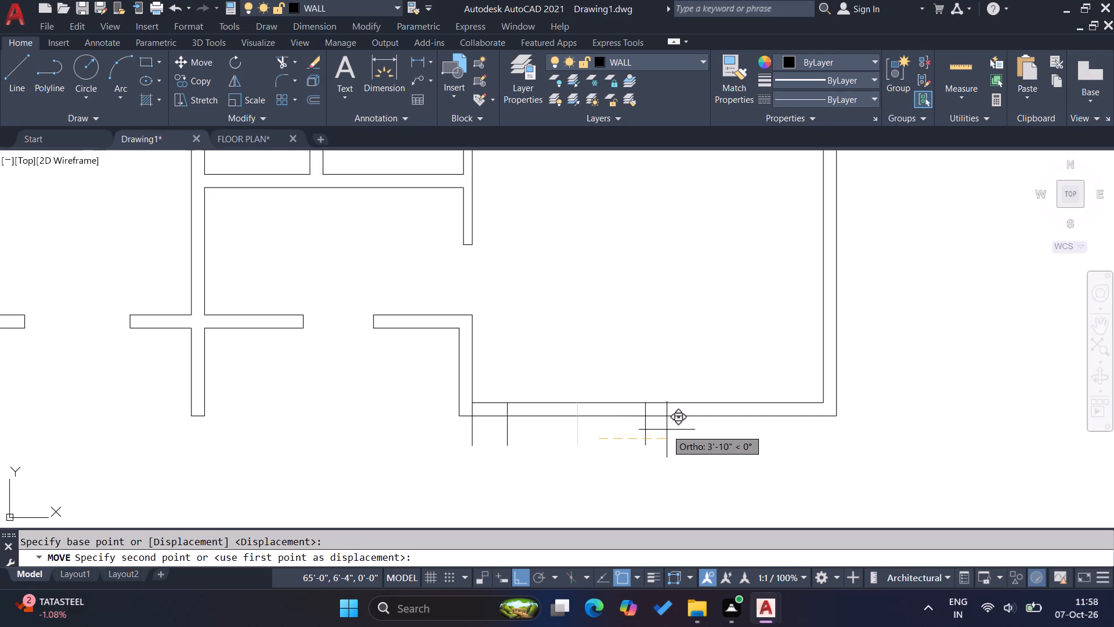
{"action": "type", "text": "2'"}
{"action": "key", "text": "Return"}
{"action": "key", "text": "Escape"}
{"action": "key", "text": "Escape"}
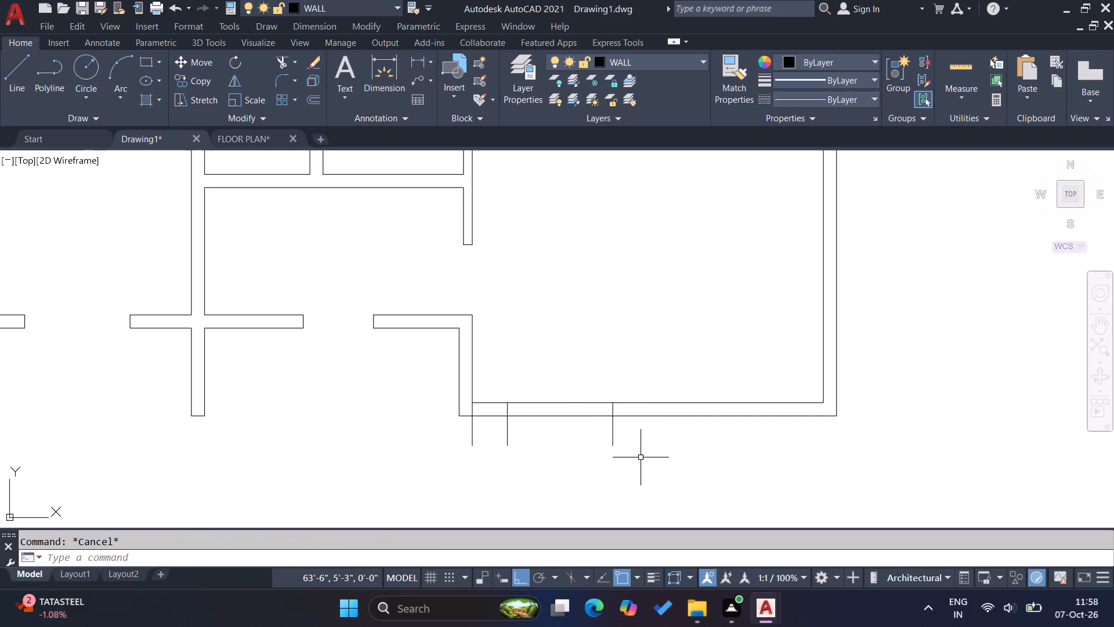
{"action": "key", "text": "Escape"}
{"action": "key", "text": "Escape"}
Extend the lower-right room's inner right wall line down to the bottom wall's outer face.
{"action": "type", "text": "ex"}
{"action": "key", "text": "Return"}
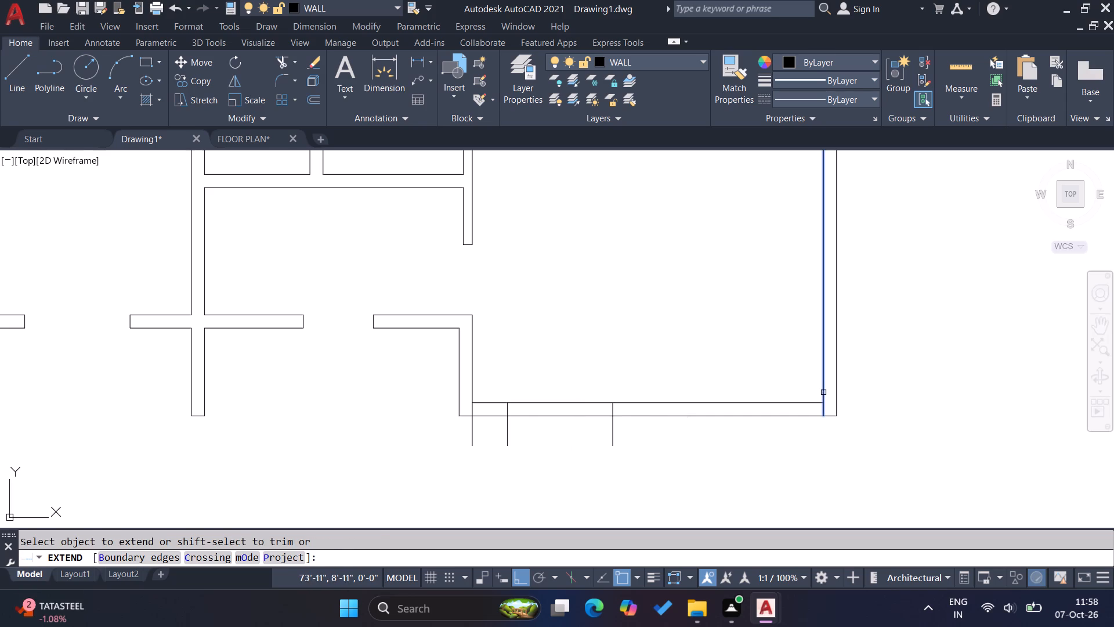
{"action": "left_click", "coordinate": [823, 392]}
{"action": "key", "text": "Escape"}
{"action": "key", "text": "Escape"}
Offset the inner right wall line 2' left into the lower-right room.
{"action": "key", "text": "o"}
{"action": "key", "text": "Return"}
{"action": "type", "text": "2'"}
{"action": "key", "text": "Return"}
{"action": "left_click", "coordinate": [822, 368]}
{"action": "left_click", "coordinate": [769, 367]}
{"action": "key", "text": "Escape"}
{"action": "key", "text": "Escape"}
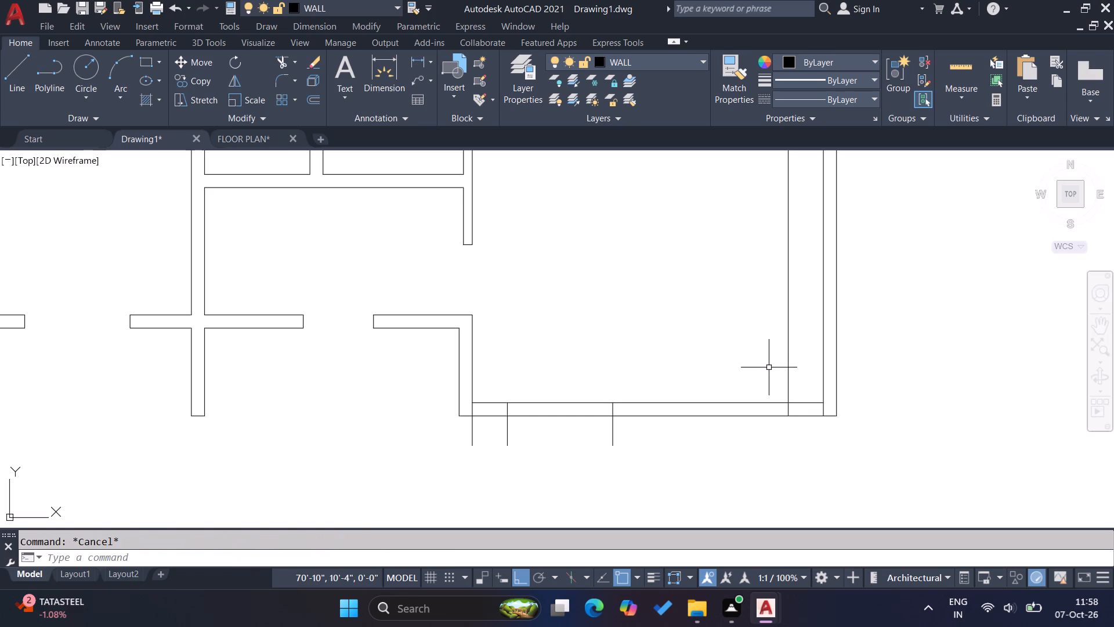
Offset the newly created vertical line another 6' to the left.
{"action": "key", "text": "o"}
{"action": "key", "text": "Return"}
{"action": "key", "text": "6"}
{"action": "key", "text": "apostrophe"}
{"action": "key", "text": "Return"}
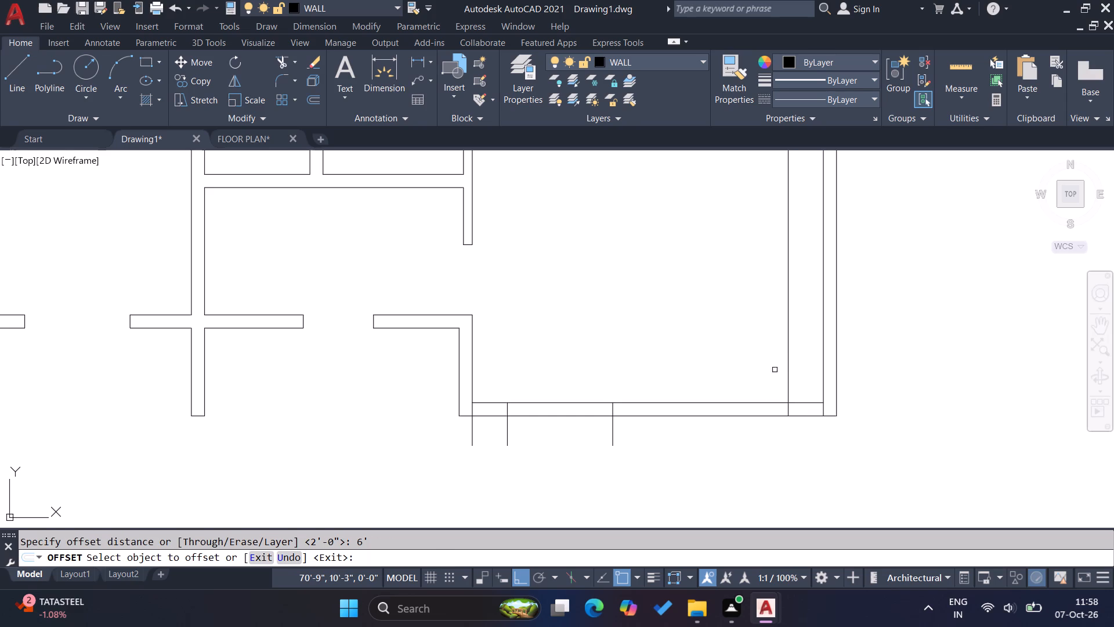
{"action": "left_click", "coordinate": [790, 379]}
{"action": "left_click", "coordinate": [665, 362]}
{"action": "key", "text": "Escape"}
{"action": "key", "text": "Escape"}
{"action": "key", "text": "Escape"}
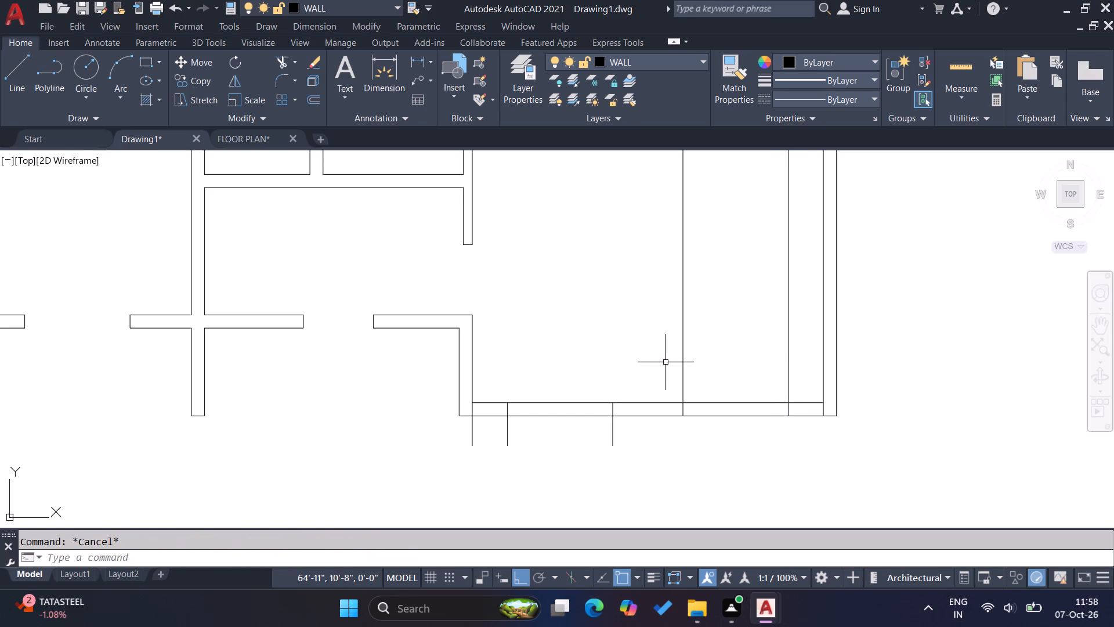
Trim the lower-right room's bottom wall between the two rightmost offset lines into a 6' opening, removing excess lines and the corner stub.
{"action": "type", "text": "tr"}
{"action": "key", "text": "Return"}
{"action": "left_click", "coordinate": [793, 372]}
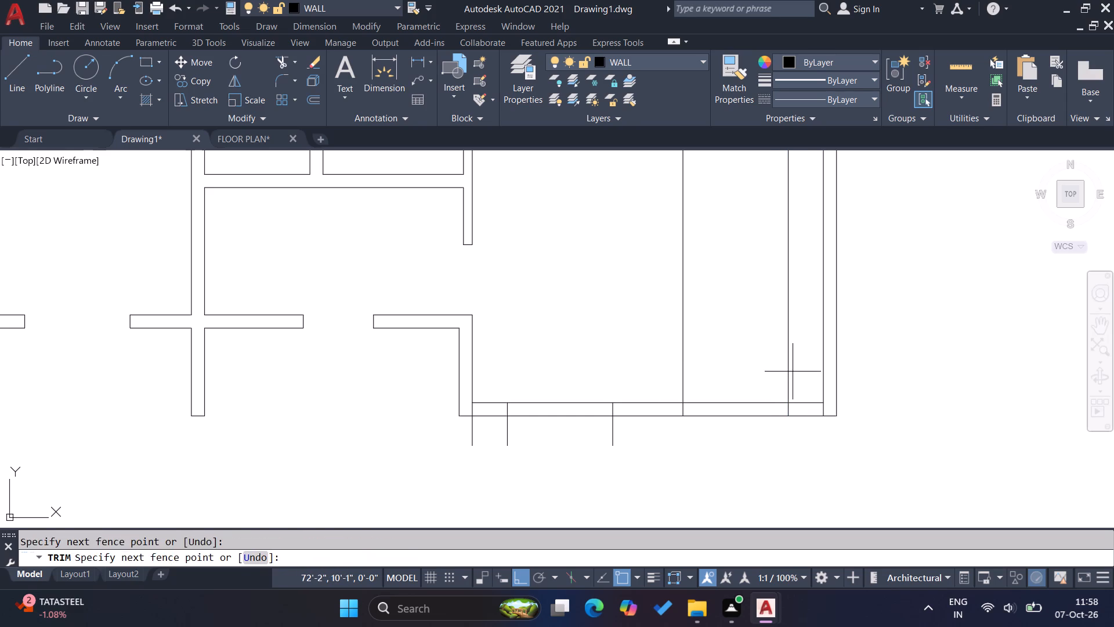
{"action": "left_click", "coordinate": [649, 347]}
{"action": "left_click", "coordinate": [750, 391]}
{"action": "left_click", "coordinate": [769, 460]}
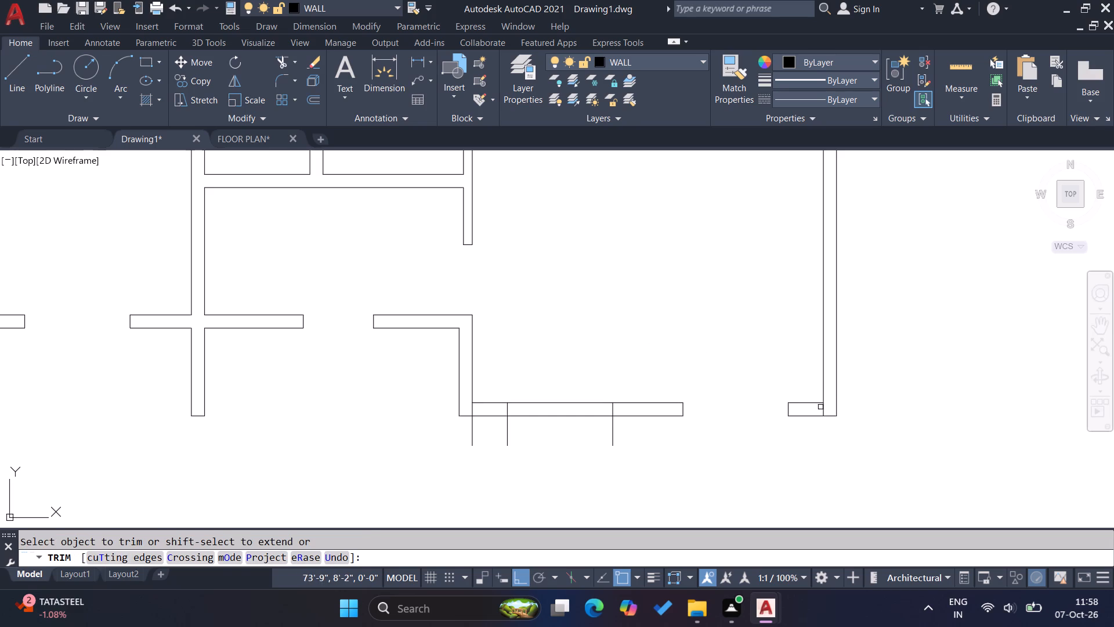
{"action": "left_click", "coordinate": [820, 408]}
{"action": "left_click", "coordinate": [824, 409]}
Trim the second 6' opening in the same bottom wall, clearing the marker line ends and the line crossing the left wall corner.
{"action": "left_click", "coordinate": [551, 435]}
{"action": "left_click", "coordinate": [562, 367]}
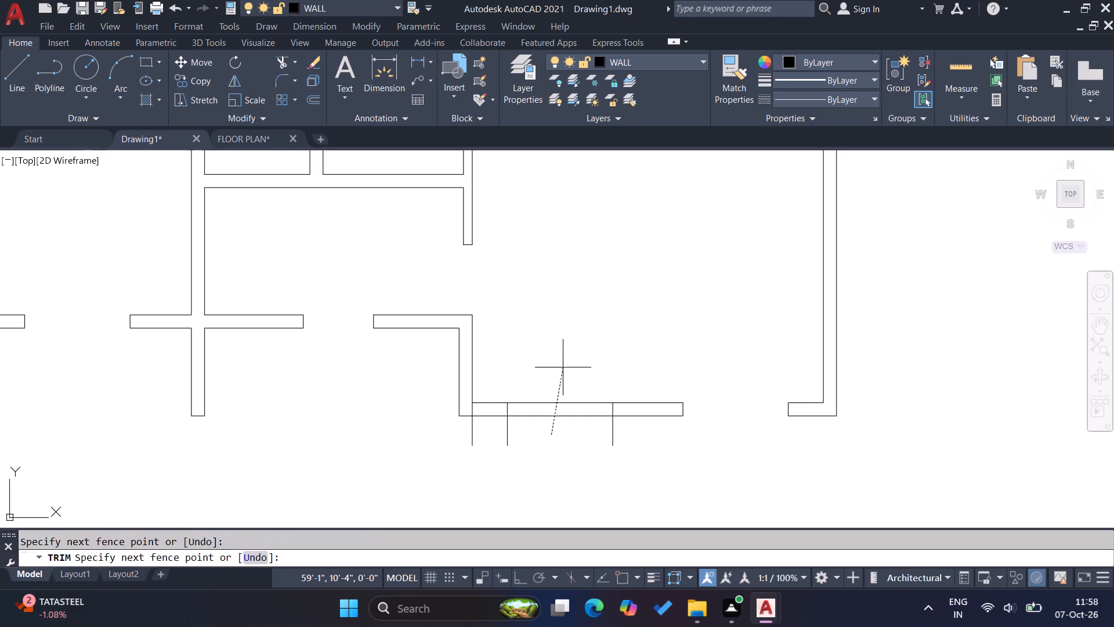
{"action": "left_click", "coordinate": [628, 433]}
{"action": "left_click", "coordinate": [449, 428]}
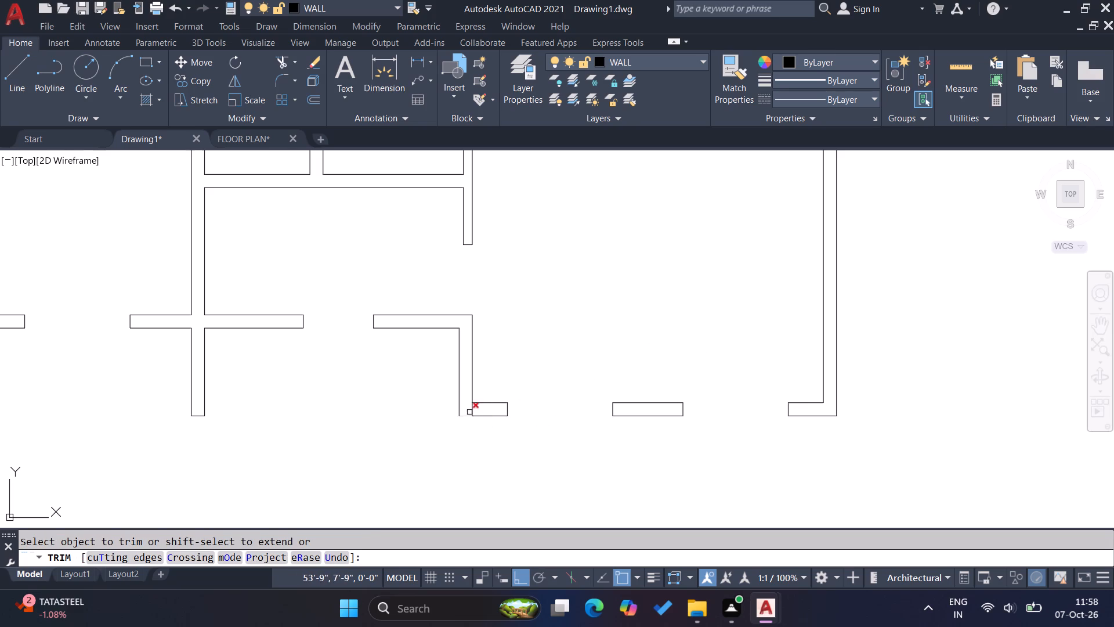
{"action": "left_click", "coordinate": [470, 411]}
{"action": "key", "text": "Escape"}
{"action": "key", "text": "Escape"}
{"action": "key", "text": "Escape"}
Draw a short vertical marker line down from the midpoint of the wall left of the small square room.
{"action": "scroll", "coordinate": [473, 416], "scroll_direction": "down", "scroll_amount": 2}
{"action": "scroll", "coordinate": [550, 280], "scroll_direction": "up", "scroll_amount": 2}
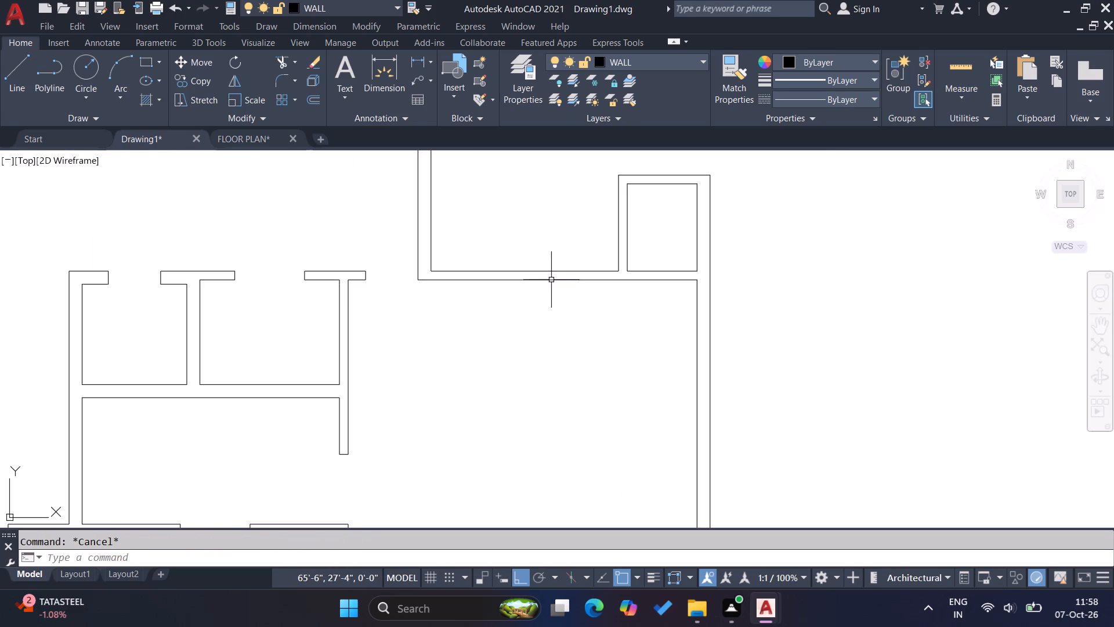
{"action": "key", "text": "l"}
{"action": "key", "text": "Return"}
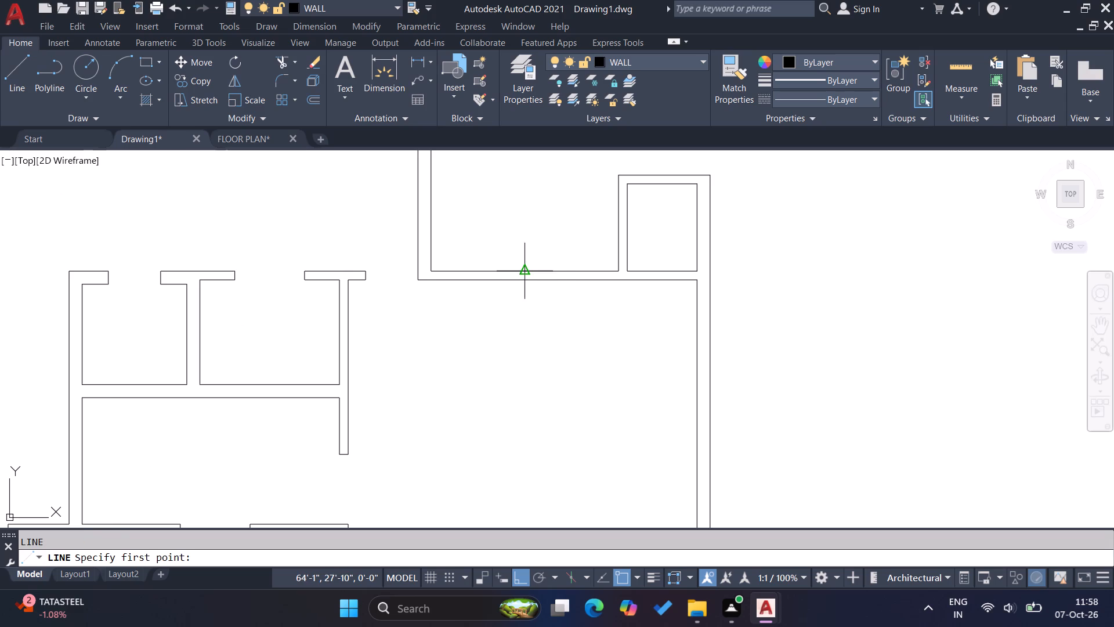
{"action": "left_click", "coordinate": [525, 271]}
{"action": "left_click", "coordinate": [533, 311]}
{"action": "key", "text": "Escape"}
{"action": "key", "text": "Escape"}
Offset the marker line 3' to each side to mark a 6' opening.
{"action": "key", "text": "o"}
{"action": "key", "text": "Return"}
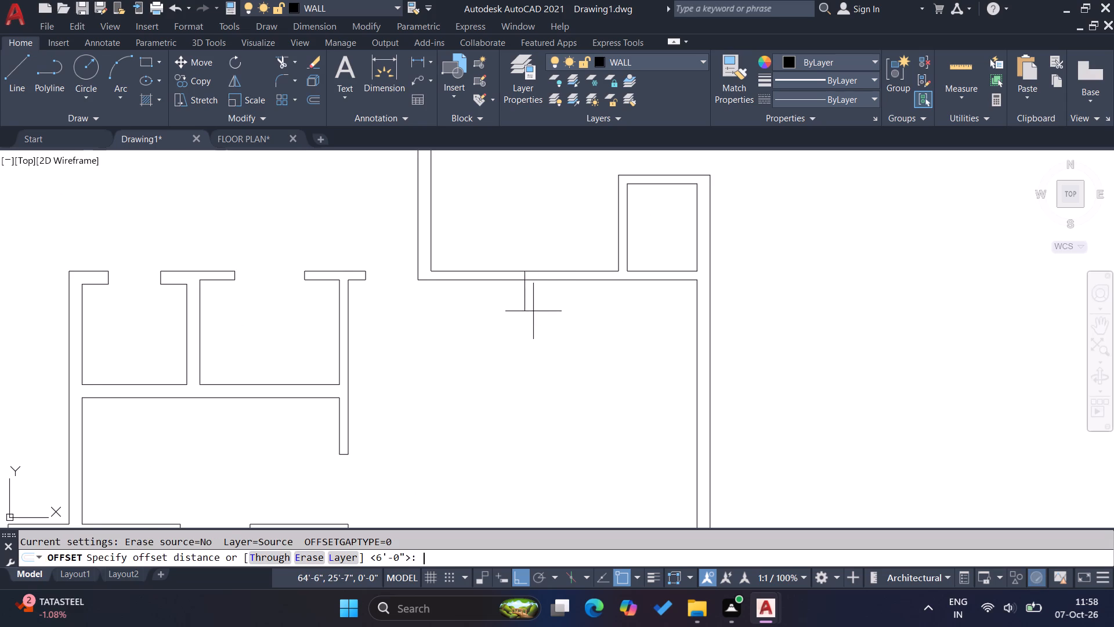
{"action": "type", "text": "3'"}
{"action": "key", "text": "Return"}
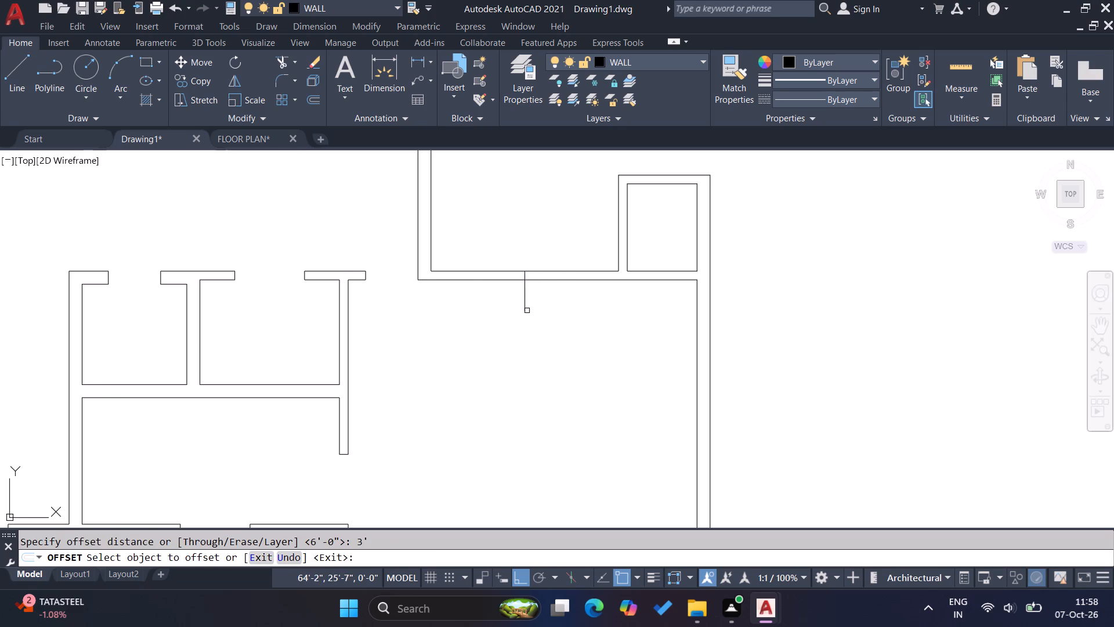
{"action": "left_click", "coordinate": [527, 311]}
{"action": "left_click", "coordinate": [484, 309]}
{"action": "left_click", "coordinate": [525, 304]}
{"action": "left_click", "coordinate": [607, 289]}
{"action": "key", "text": "Escape"}
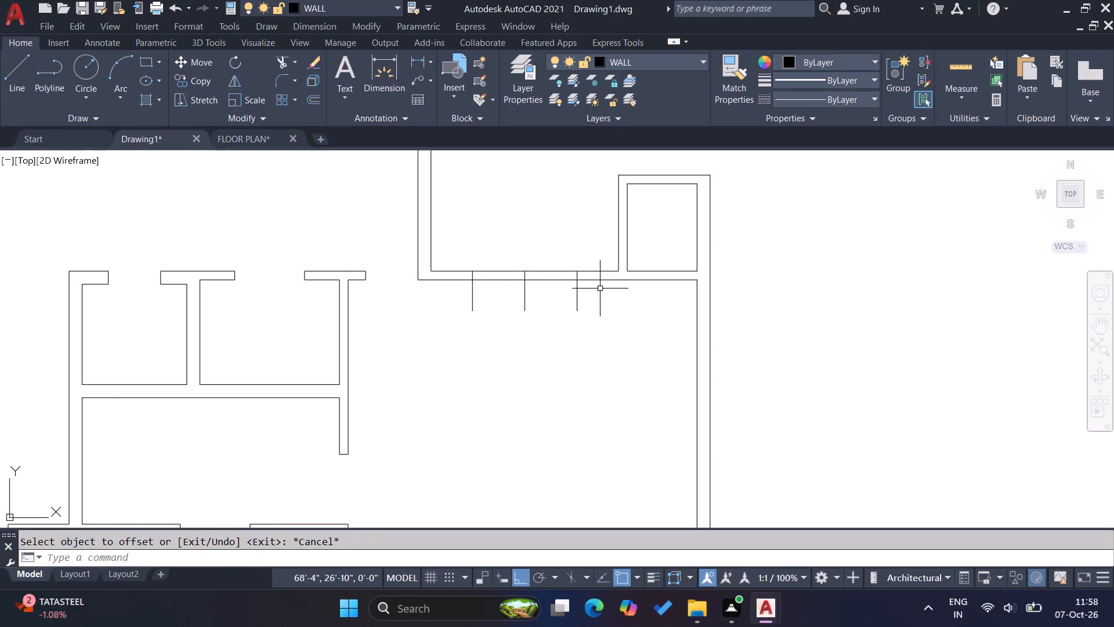
{"action": "key", "text": "Escape"}
Trim the wall between the outer marker lines and remove the excess marker lines to cut the 6' opening.
{"action": "type", "text": "tr"}
{"action": "key", "text": "Return"}
{"action": "left_click", "coordinate": [592, 296]}
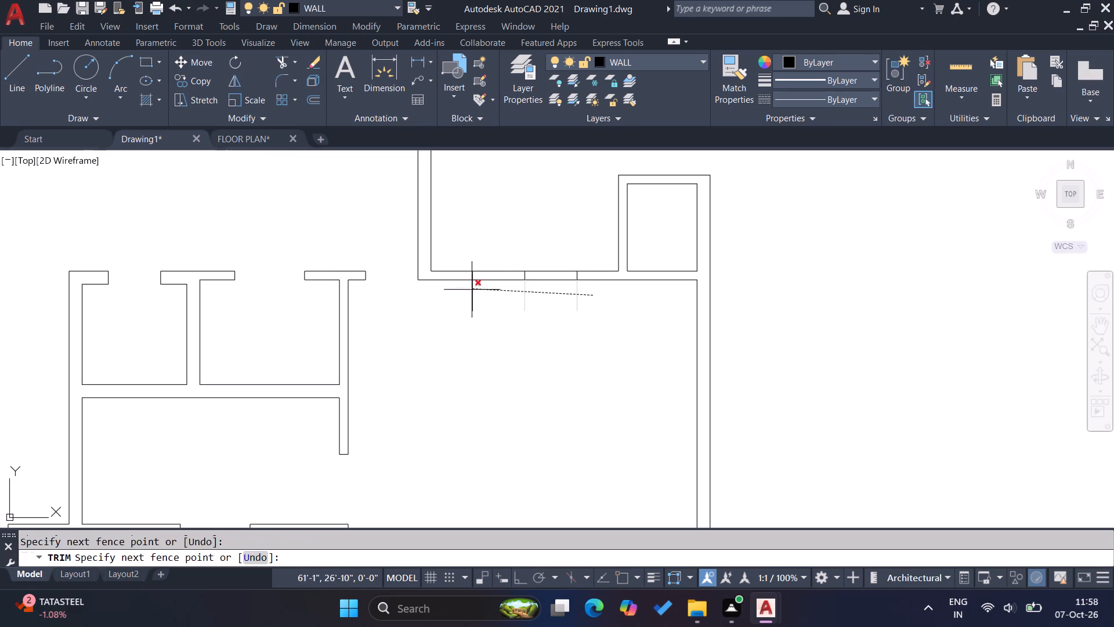
{"action": "left_click", "coordinate": [470, 291]}
{"action": "left_click", "coordinate": [496, 294]}
{"action": "left_click", "coordinate": [564, 250]}
{"action": "left_click", "coordinate": [544, 287]}
{"action": "left_click", "coordinate": [523, 252]}
{"action": "key", "text": "Escape"}
{"action": "key", "text": "Escape"}
Draw a vertical marker line upward from the midpoint of the top-right room's inner top wall line.
{"action": "scroll", "coordinate": [564, 327], "scroll_direction": "down", "scroll_amount": 2}
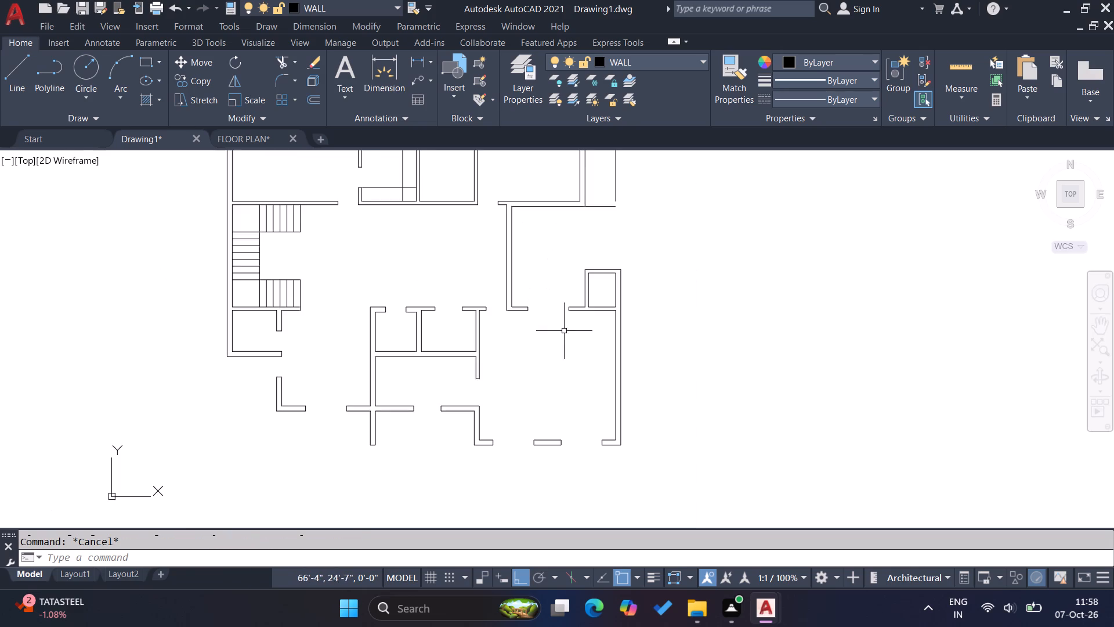
{"action": "scroll", "coordinate": [560, 345], "scroll_direction": "down", "scroll_amount": 1}
{"action": "scroll", "coordinate": [541, 255], "scroll_direction": "up", "scroll_amount": 1}
{"action": "scroll", "coordinate": [538, 314], "scroll_direction": "down", "scroll_amount": 2}
{"action": "scroll", "coordinate": [554, 248], "scroll_direction": "up", "scroll_amount": 4}
{"action": "key", "text": "l"}
{"action": "key", "text": "Return"}
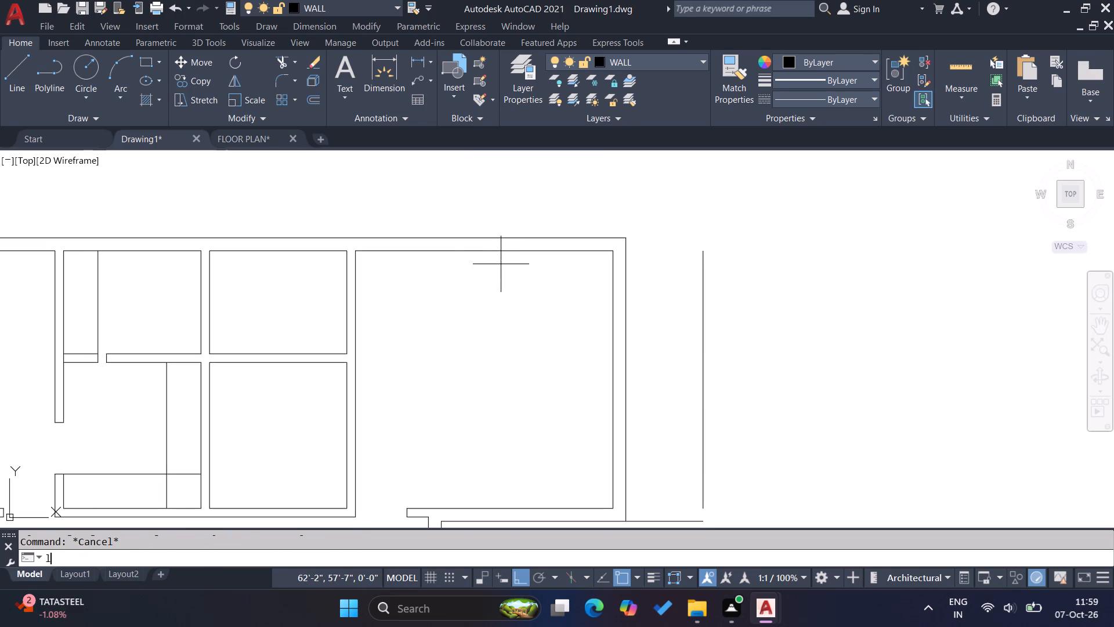
{"action": "left_click", "coordinate": [480, 251]}
{"action": "left_click", "coordinate": [480, 188]}
{"action": "key", "text": "Escape"}
{"action": "key", "text": "Escape"}
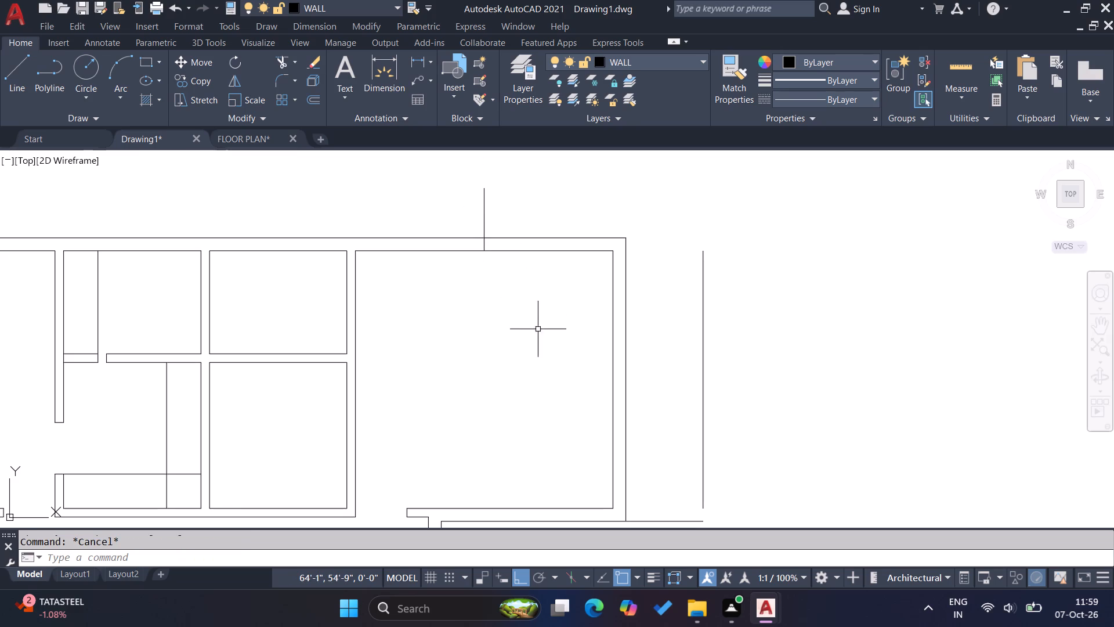
{"action": "key", "text": "Escape"}
Draw a horizontal marker line about 2'-10" long outward from the midpoint of the top-right room's inner right wall line.
{"action": "key", "text": "l"}
{"action": "key", "text": "Return"}
{"action": "left_click", "coordinate": [614, 379]}
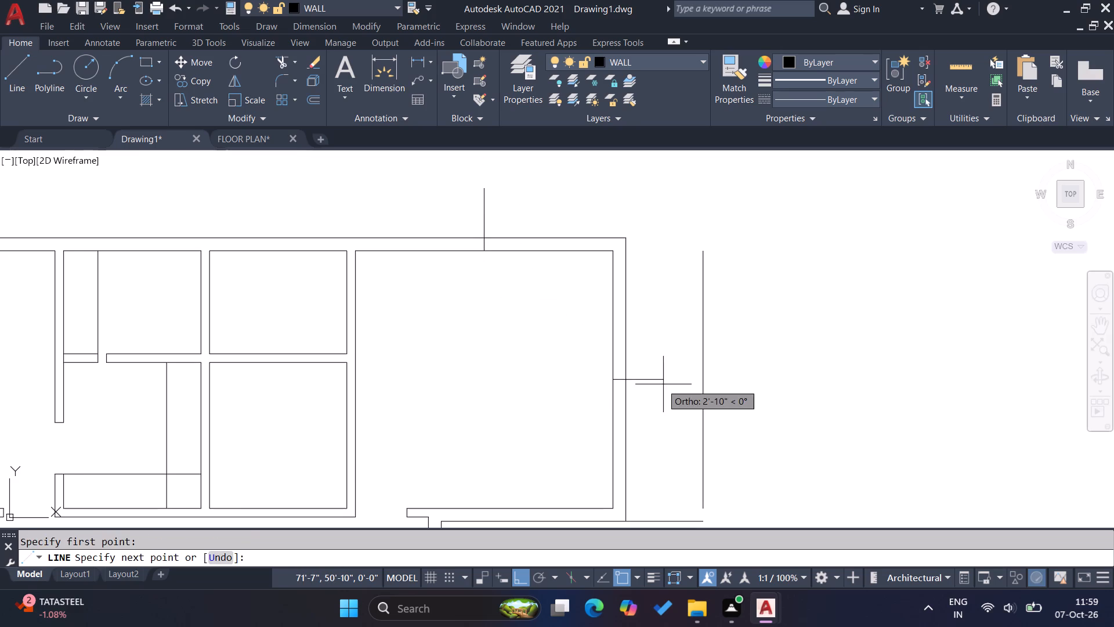
{"action": "left_click", "coordinate": [663, 384]}
{"action": "key", "text": "Escape"}
{"action": "key", "text": "Escape"}
Offset the top wall's vertical marker line 3' to each side.
{"action": "key", "text": "o"}
{"action": "key", "text": "Return"}
{"action": "type", "text": "3'"}
{"action": "key", "text": "Return"}
{"action": "left_click", "coordinate": [483, 229]}
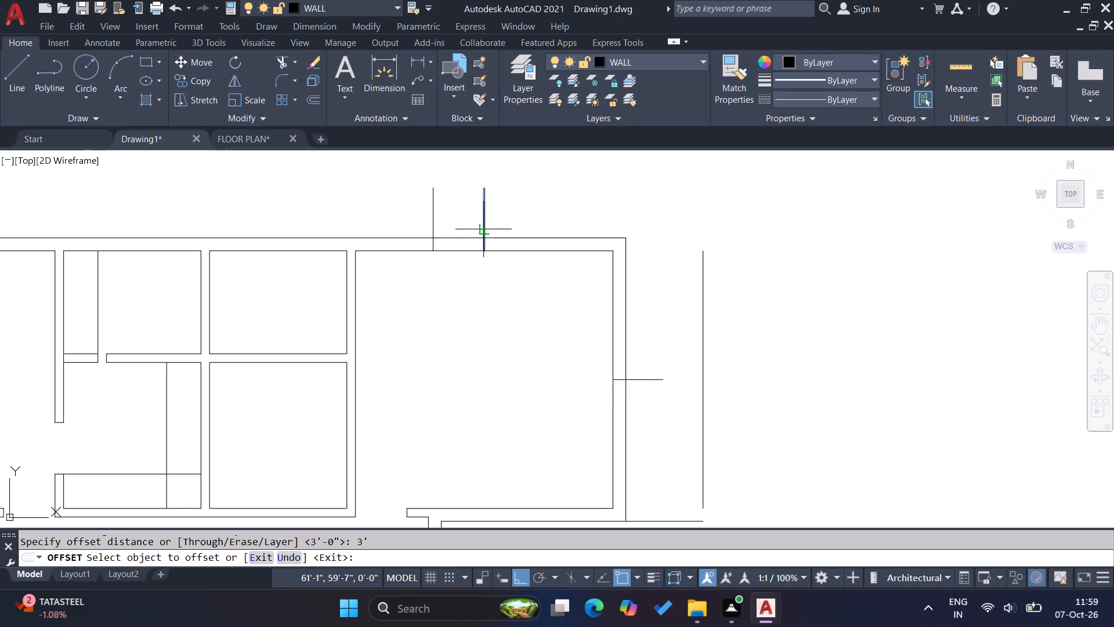
{"action": "left_click", "coordinate": [438, 217]}
{"action": "left_click", "coordinate": [482, 217]}
{"action": "left_click", "coordinate": [534, 217]}
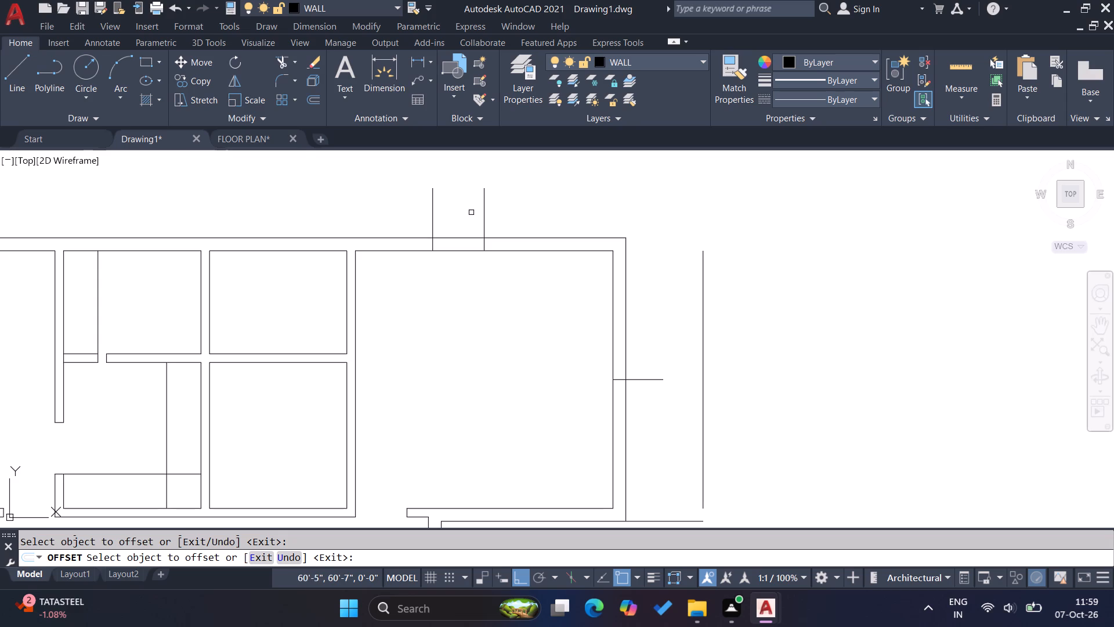
{"action": "left_click", "coordinate": [483, 217]}
{"action": "left_click", "coordinate": [547, 218]}
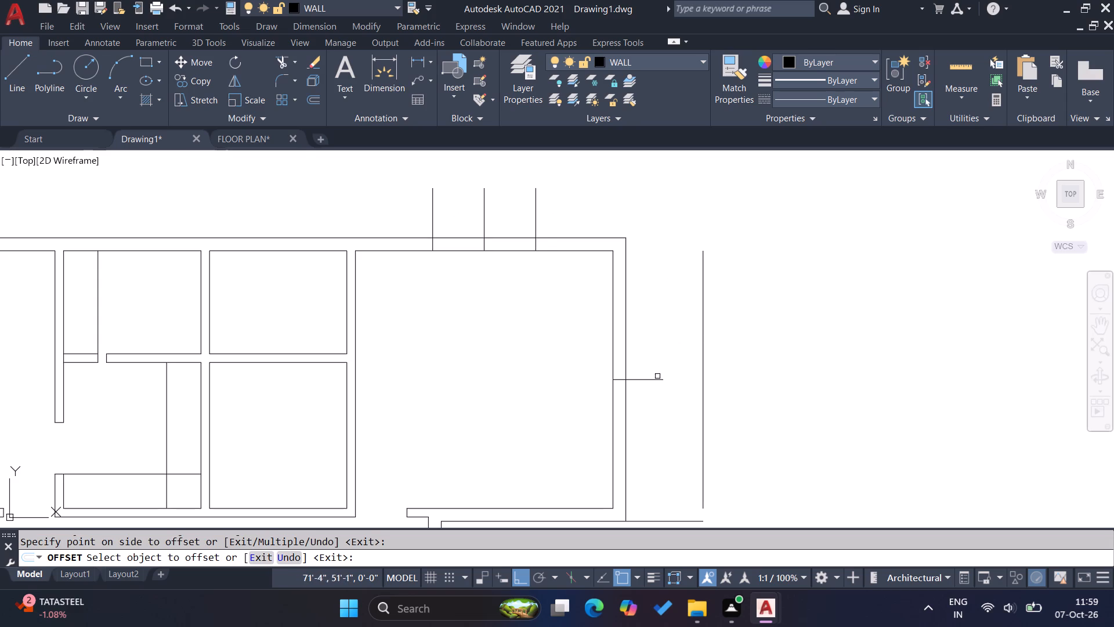
Offset the right wall's horizontal marker line 3' above and 3' below.
{"action": "left_click", "coordinate": [656, 379]}
{"action": "left_click", "coordinate": [649, 362]}
{"action": "left_click", "coordinate": [653, 381]}
{"action": "left_click", "coordinate": [659, 414]}
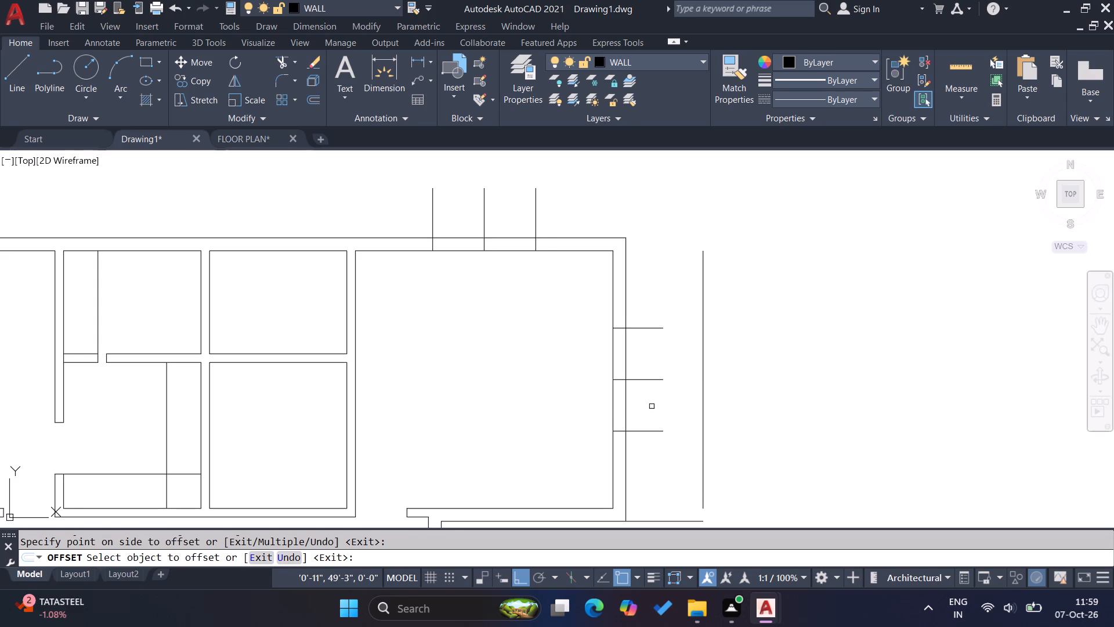
{"action": "key", "text": "Escape"}
{"action": "key", "text": "Escape"}
Trim the top-right room's right wall between the outer marker lines and clear the excess marker lines, leaving a 6' opening.
{"action": "type", "text": "tr"}
{"action": "key", "text": "Return"}
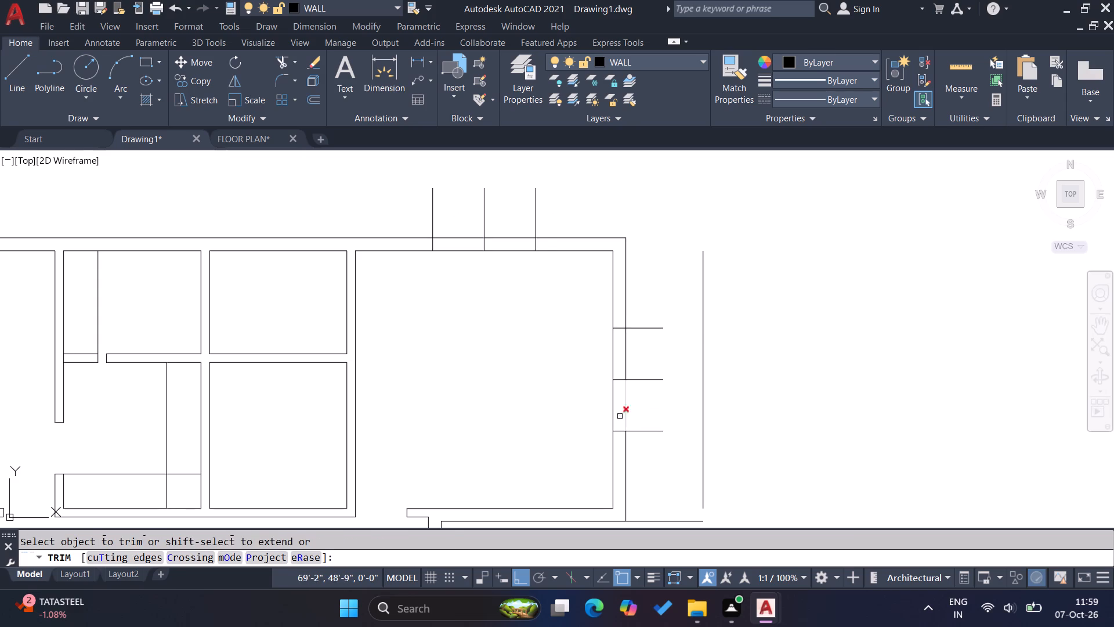
{"action": "left_click", "coordinate": [649, 446]}
{"action": "left_click", "coordinate": [651, 281]}
{"action": "left_click", "coordinate": [650, 345]}
{"action": "left_click", "coordinate": [607, 402]}
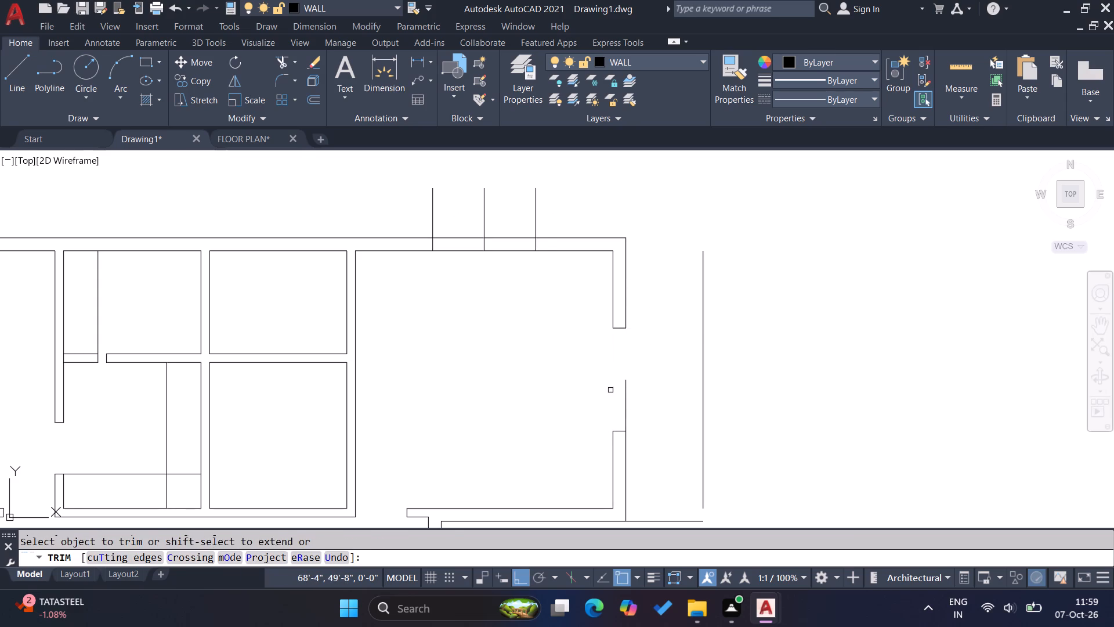
{"action": "left_click", "coordinate": [604, 366]}
{"action": "left_click", "coordinate": [640, 403]}
Trim the top-right room's top wall between the outer marker lines and clear the excess marker lines, leaving a 6' opening.
{"action": "left_click", "coordinate": [565, 215]}
{"action": "left_click", "coordinate": [415, 192]}
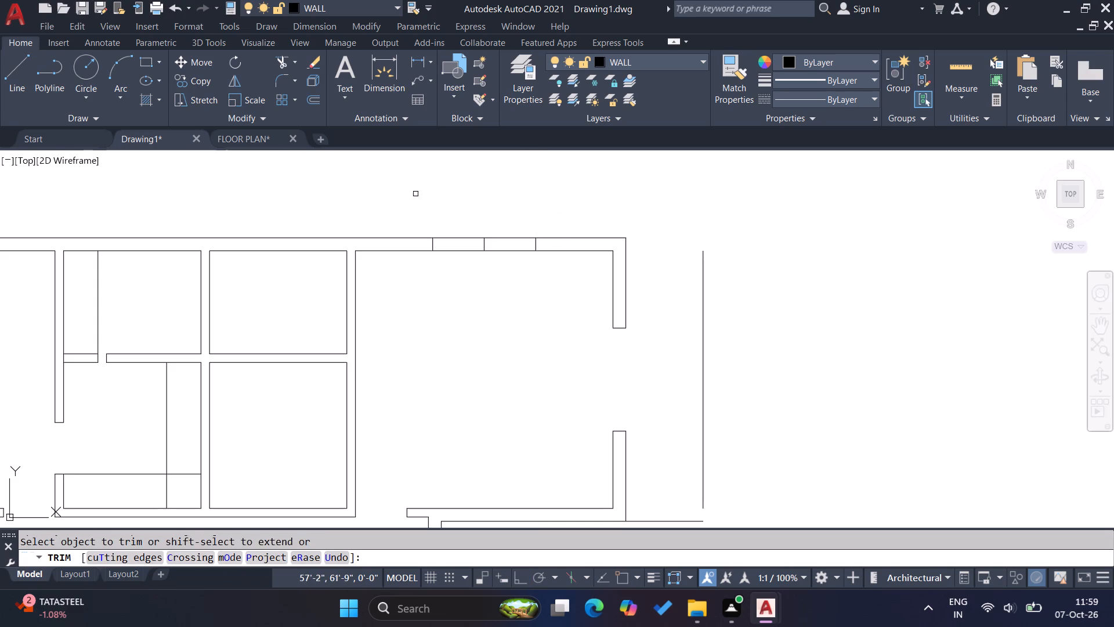
{"action": "left_click_drag", "start_coordinate": [511, 216], "coordinate": [507, 240]}
{"action": "left_click", "coordinate": [490, 264]}
{"action": "left_click", "coordinate": [475, 252]}
{"action": "left_click", "coordinate": [454, 209]}
{"action": "left_click", "coordinate": [489, 248]}
{"action": "left_click", "coordinate": [490, 250]}
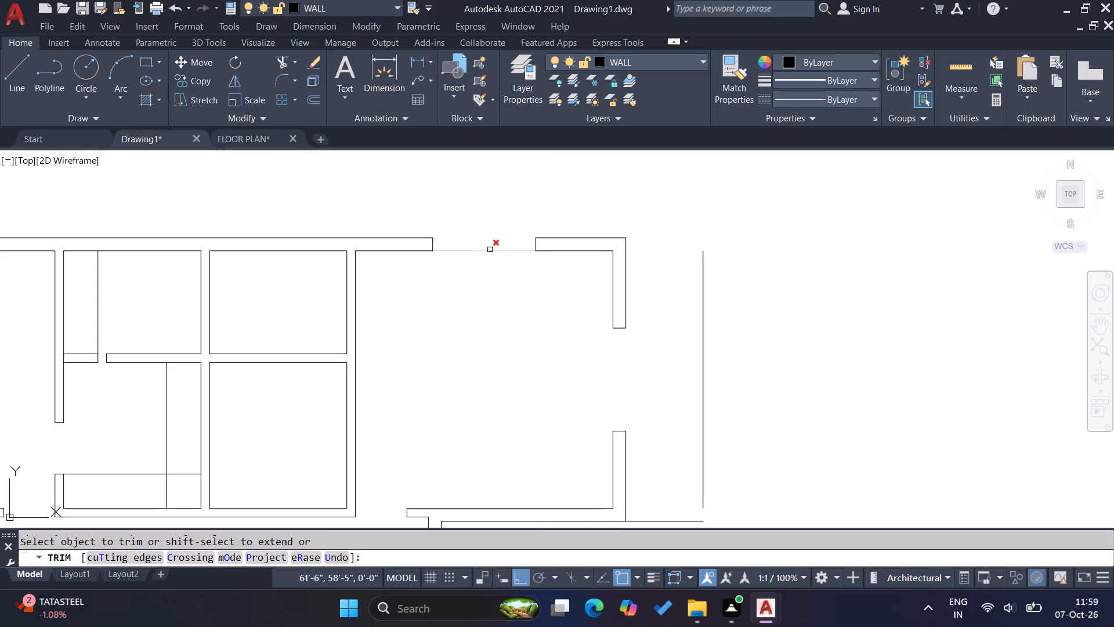
{"action": "key", "text": "Escape"}
{"action": "key", "text": "Escape"}
{"action": "key", "text": "Escape"}
{"action": "key", "text": "Escape"}
Draw a vertical marker line upward from the midpoint of the top-left room's inner top wall line.
{"action": "scroll", "coordinate": [543, 277], "scroll_direction": "down", "scroll_amount": 2}
{"action": "key", "text": "Escape"}
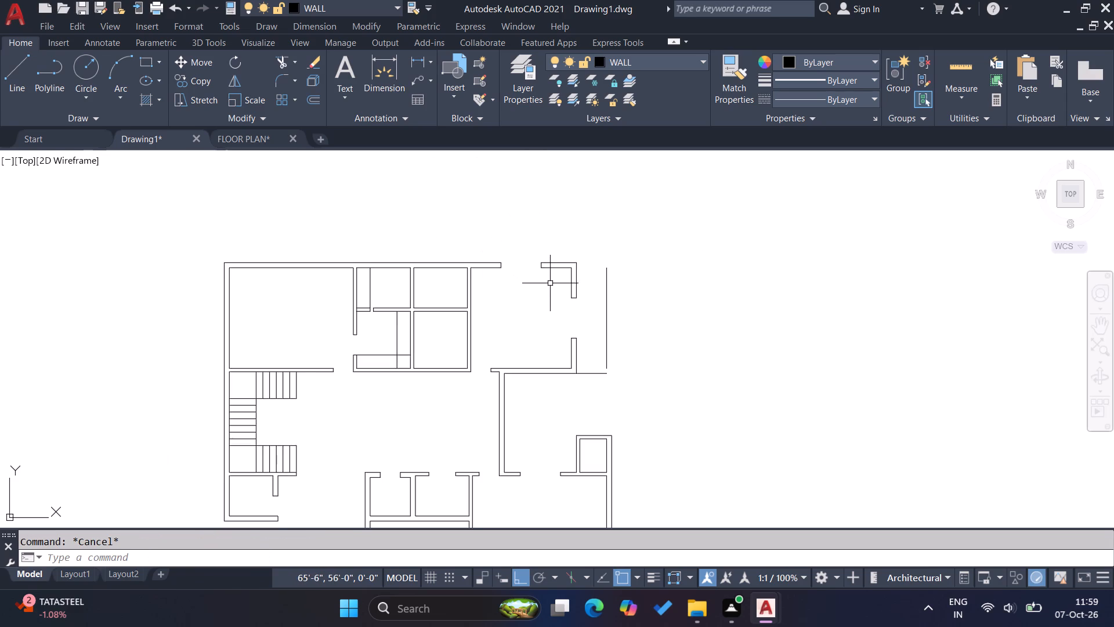
{"action": "key", "text": "Escape"}
{"action": "scroll", "coordinate": [552, 289], "scroll_direction": "down", "scroll_amount": 1}
{"action": "scroll", "coordinate": [381, 293], "scroll_direction": "up", "scroll_amount": 2}
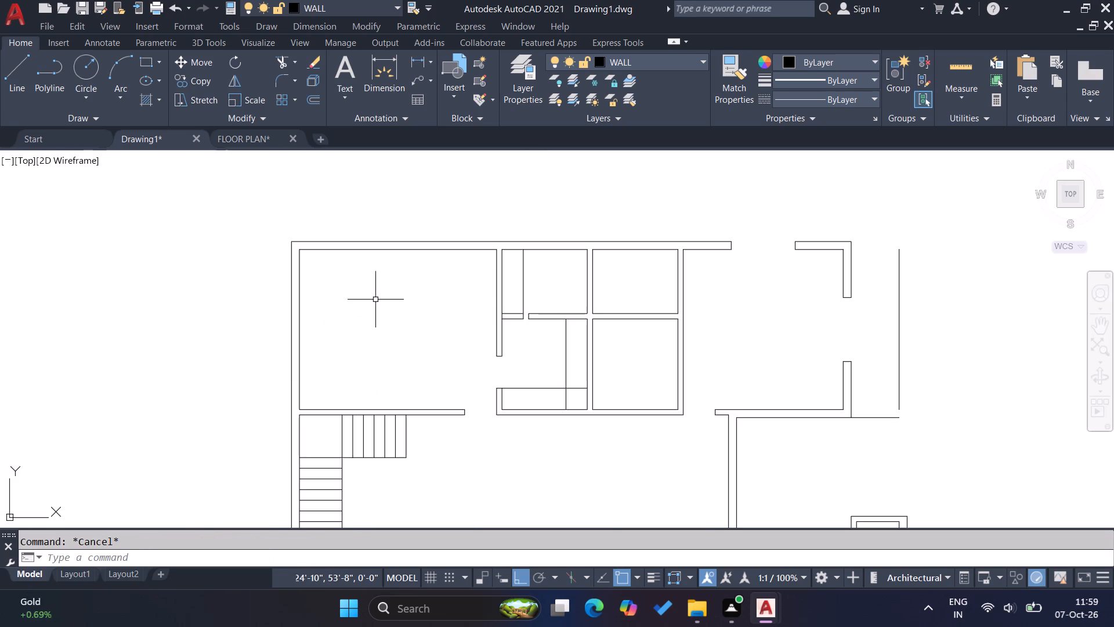
{"action": "key", "text": "l"}
{"action": "key", "text": "Return"}
{"action": "left_click", "coordinate": [402, 254]}
{"action": "left_click", "coordinate": [403, 210]}
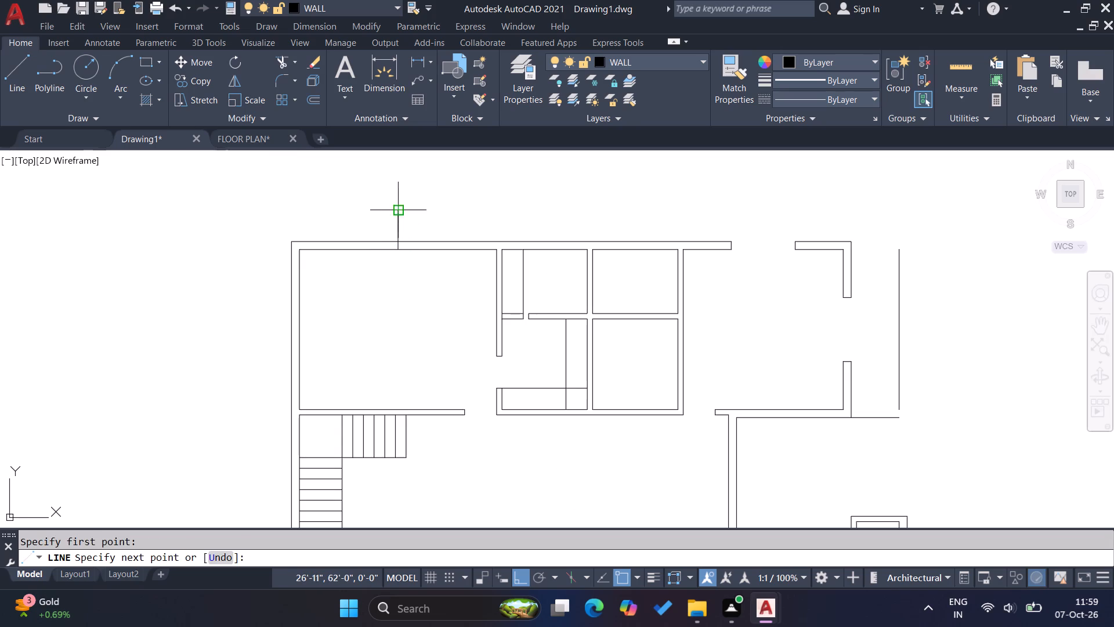
{"action": "key", "text": "Escape"}
{"action": "key", "text": "Escape"}
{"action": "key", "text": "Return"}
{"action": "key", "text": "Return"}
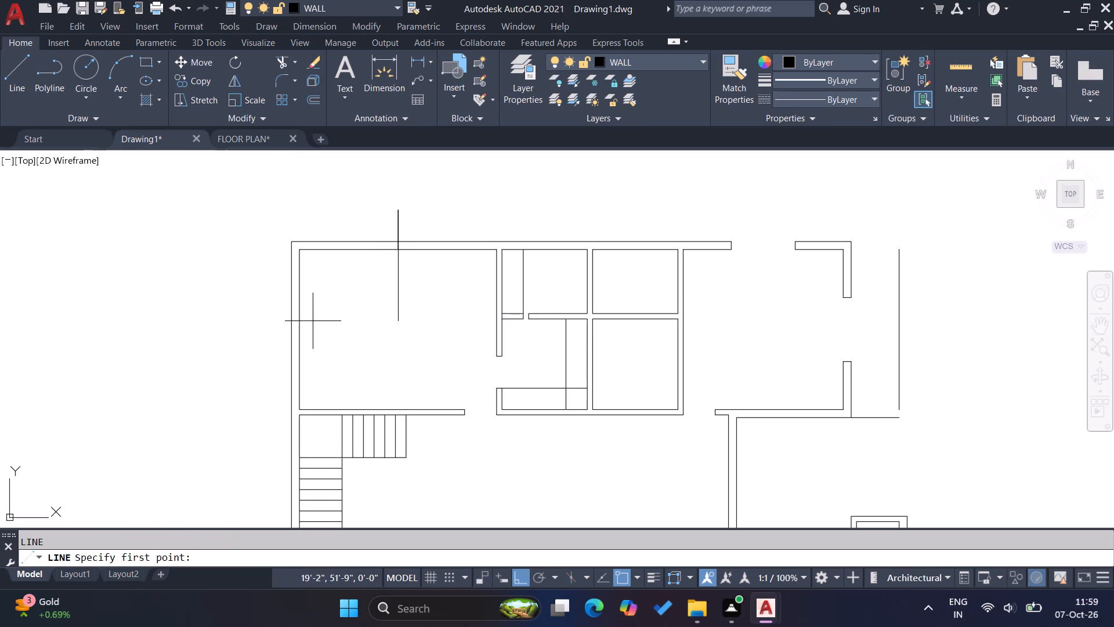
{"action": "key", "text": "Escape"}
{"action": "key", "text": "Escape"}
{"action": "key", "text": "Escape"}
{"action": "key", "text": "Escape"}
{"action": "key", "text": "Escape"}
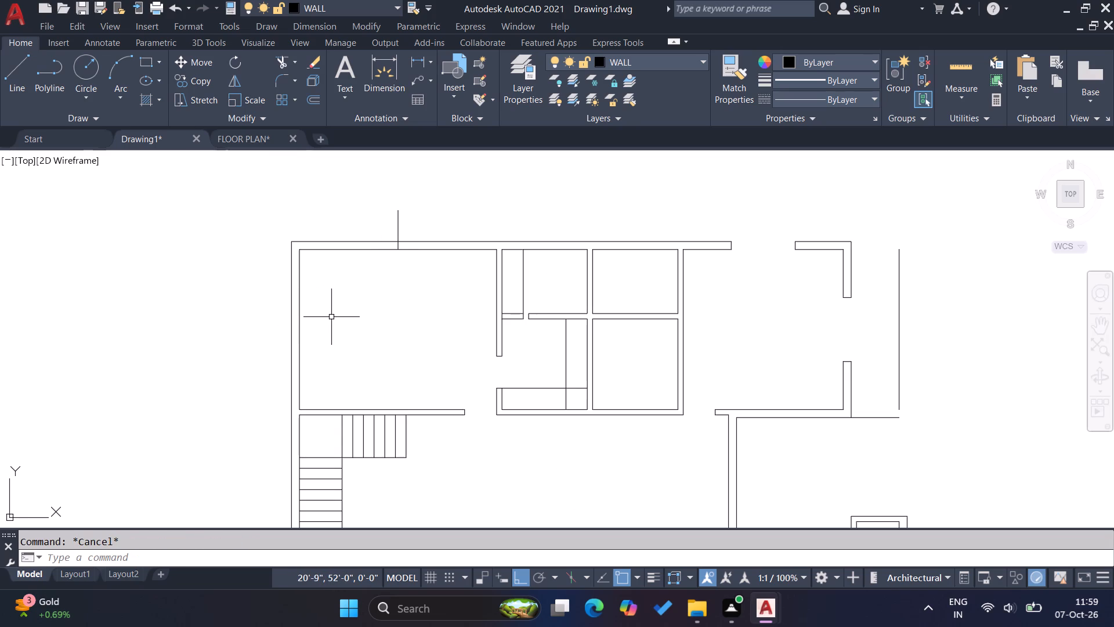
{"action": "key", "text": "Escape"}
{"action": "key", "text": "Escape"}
Measure the top-left room's inner height between its top and bottom walls with a linear dimension, without placing it.
{"action": "left_click", "coordinate": [416, 64]}
{"action": "left_click", "coordinate": [366, 249]}
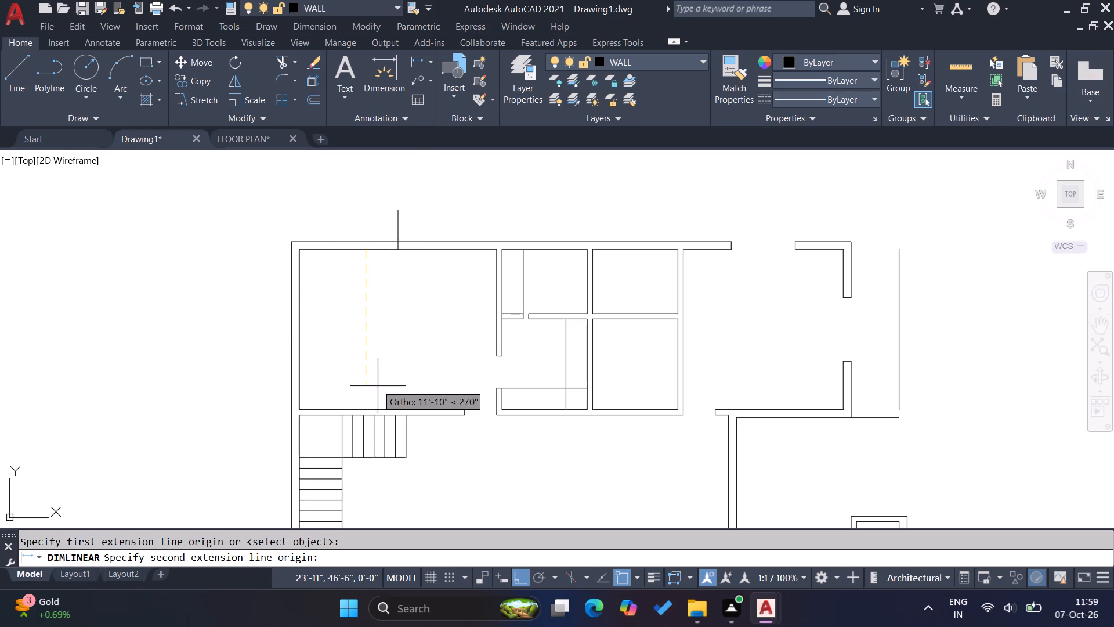
{"action": "left_click", "coordinate": [368, 409]}
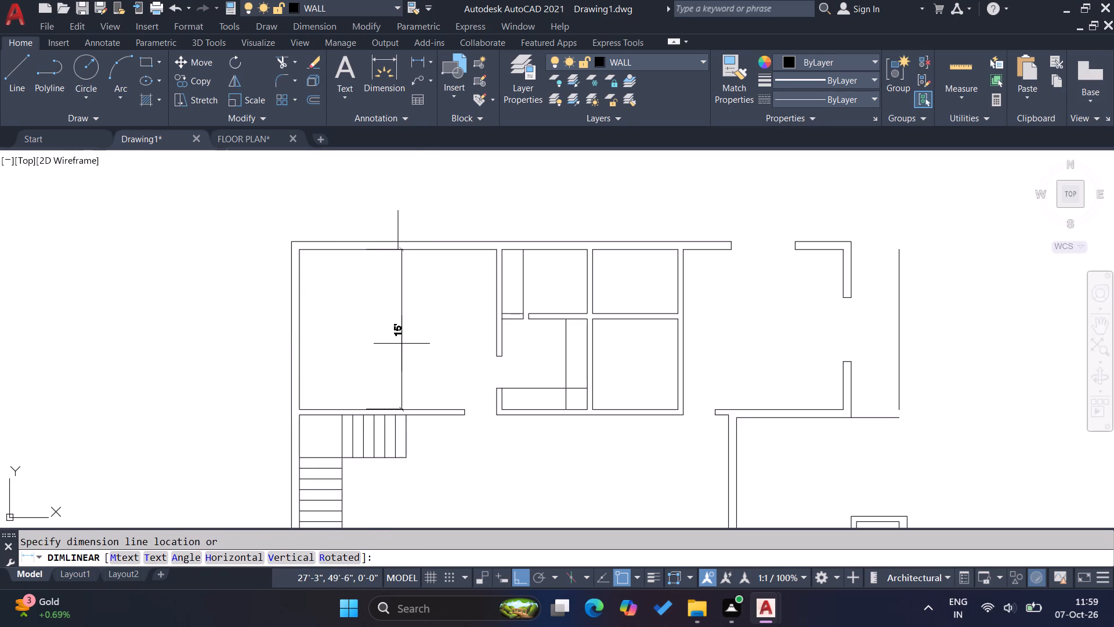
{"action": "key", "text": "Escape"}
{"action": "key", "text": "Escape"}
{"action": "key", "text": "Escape"}
{"action": "key", "text": "Escape"}
{"action": "key", "text": "Escape"}
{"action": "key", "text": "Escape"}
{"action": "key", "text": "Escape"}
{"action": "key", "text": "Escape"}
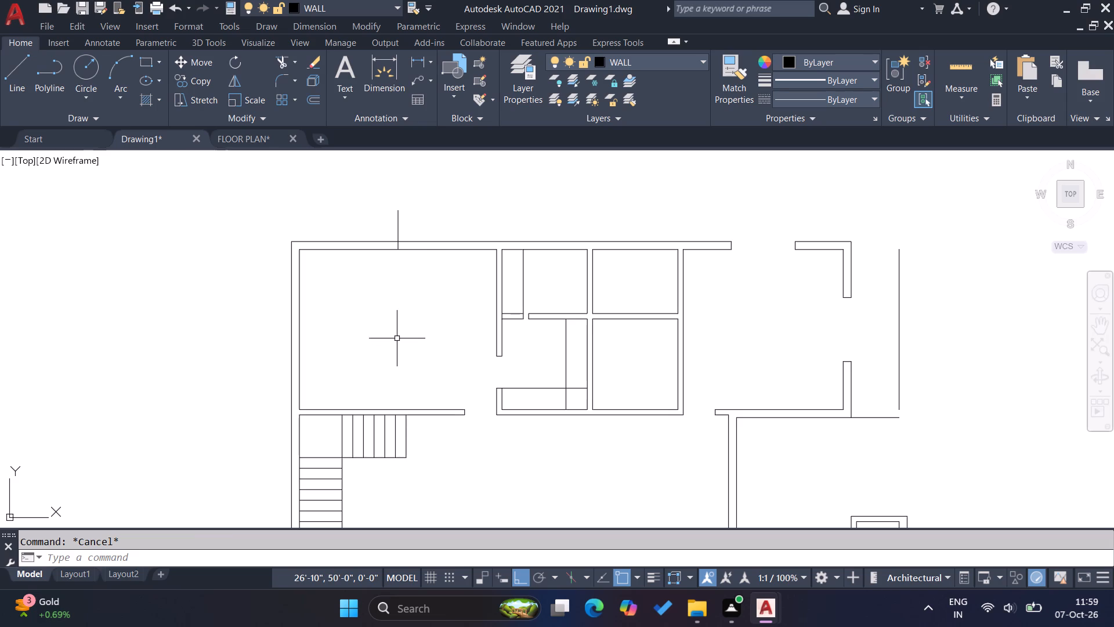
Draw a horizontal marker line about 5'-7" long outward from the midpoint of the top-left room's inner left wall line.
{"action": "scroll", "coordinate": [452, 319], "scroll_direction": "down", "scroll_amount": 1}
{"action": "scroll", "coordinate": [343, 312], "scroll_direction": "up", "scroll_amount": 1}
{"action": "key", "text": "l"}
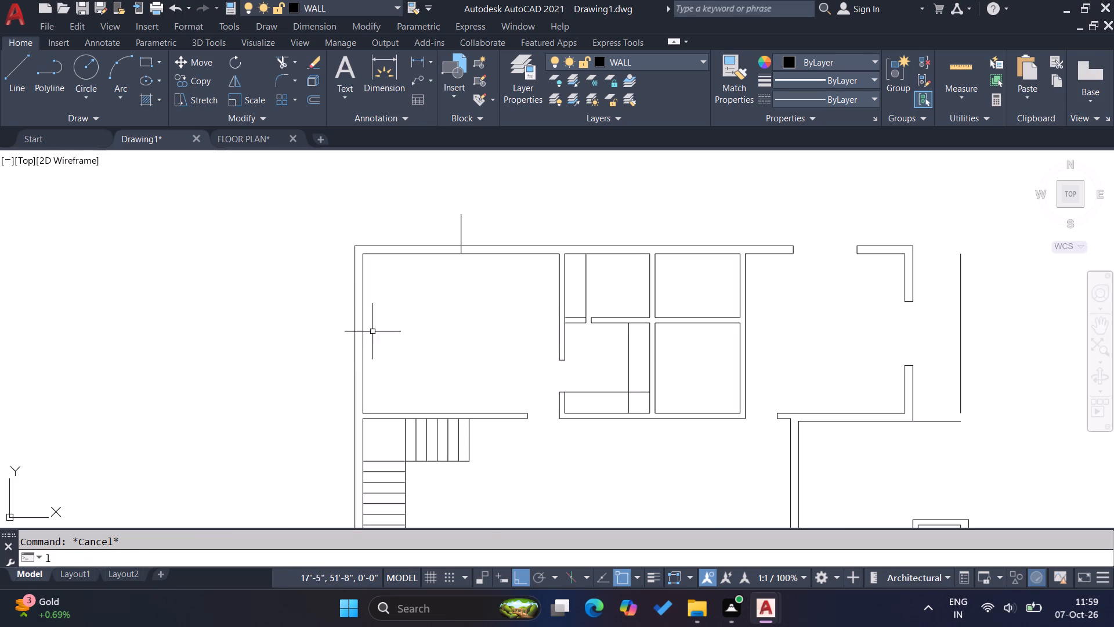
{"action": "key", "text": "Return"}
{"action": "left_click", "coordinate": [361, 335]}
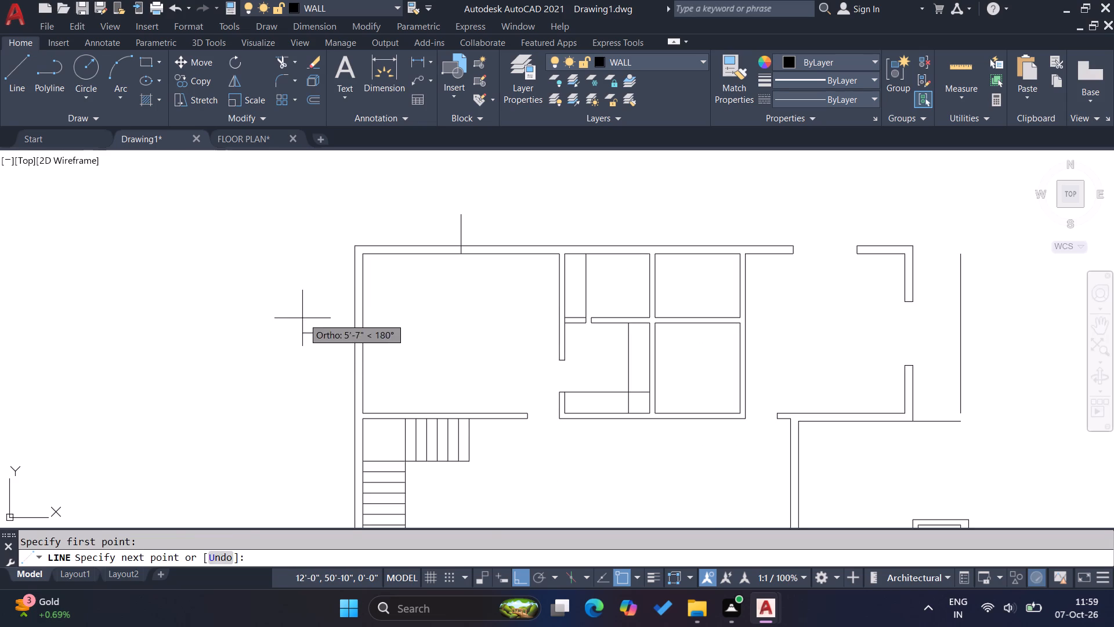
{"action": "left_click", "coordinate": [302, 318]}
{"action": "key", "text": "Escape"}
{"action": "key", "text": "Escape"}
{"action": "key", "text": "Escape"}
{"action": "key", "text": "Escape"}
{"action": "key", "text": "Escape"}
Offset the horizontal marker line at the top-left room's left wall by 3' both above and below.
{"action": "key", "text": "o"}
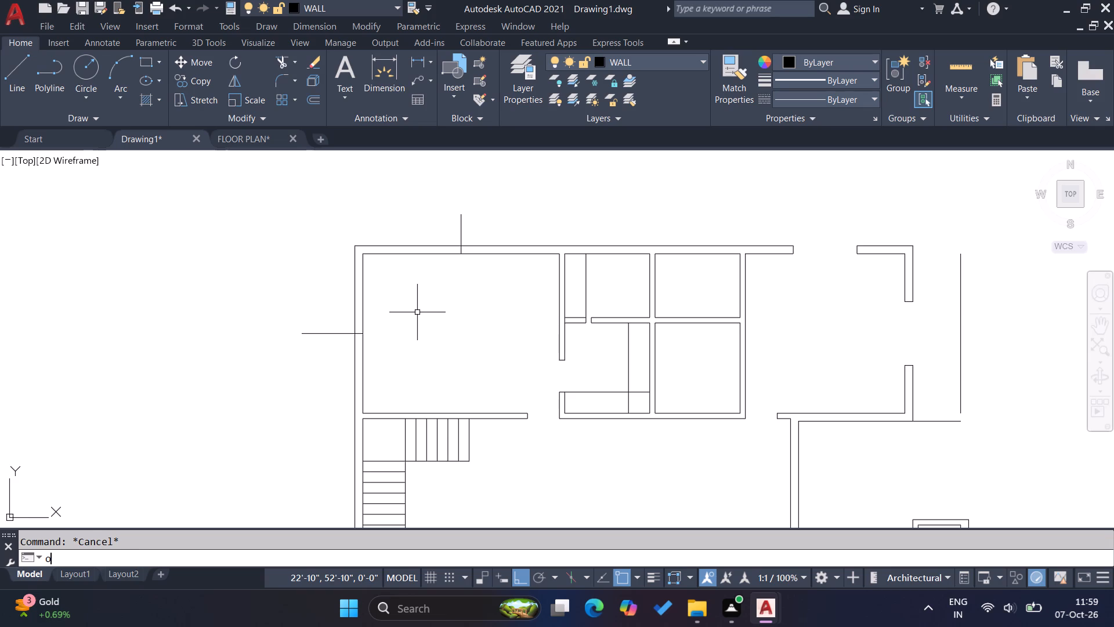
{"action": "key", "text": "Return"}
{"action": "type", "text": "3'"}
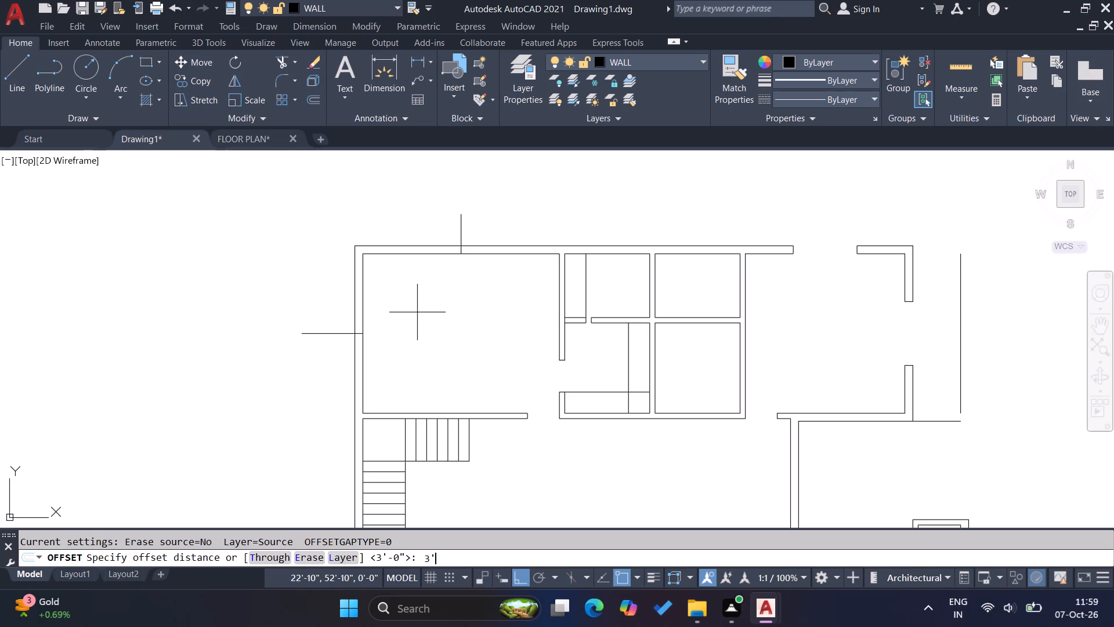
{"action": "key", "text": "Return"}
{"action": "left_click", "coordinate": [331, 336]}
{"action": "left_click", "coordinate": [327, 315]}
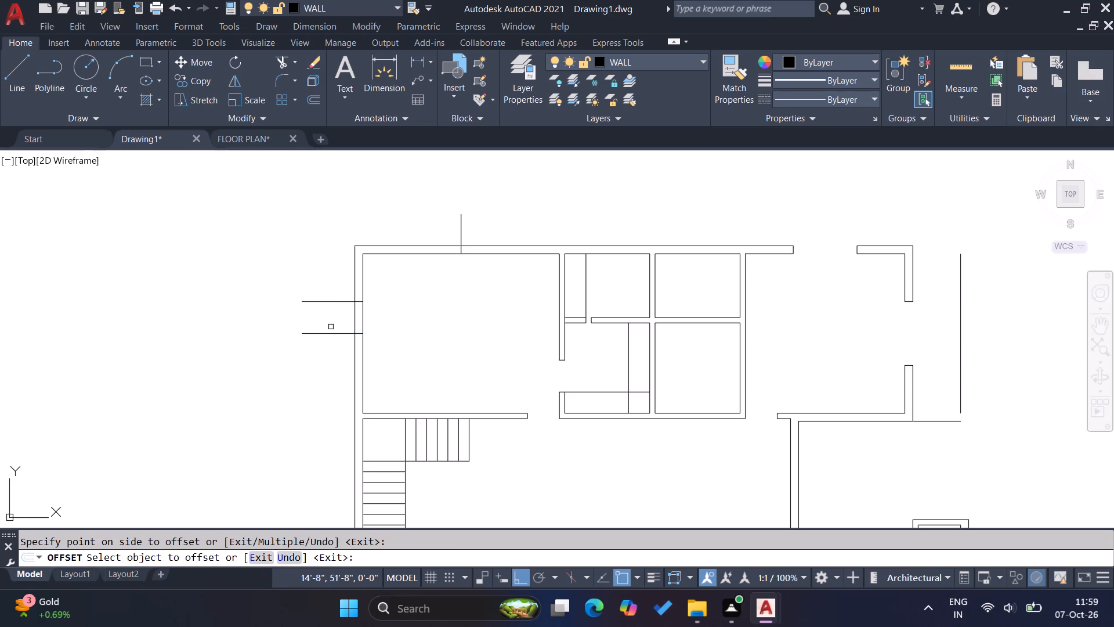
{"action": "left_click", "coordinate": [334, 334]}
{"action": "left_click", "coordinate": [338, 366]}
Offset the vertical marker line at the top-left room's top wall by 3' to both sides.
{"action": "left_click", "coordinate": [457, 230]}
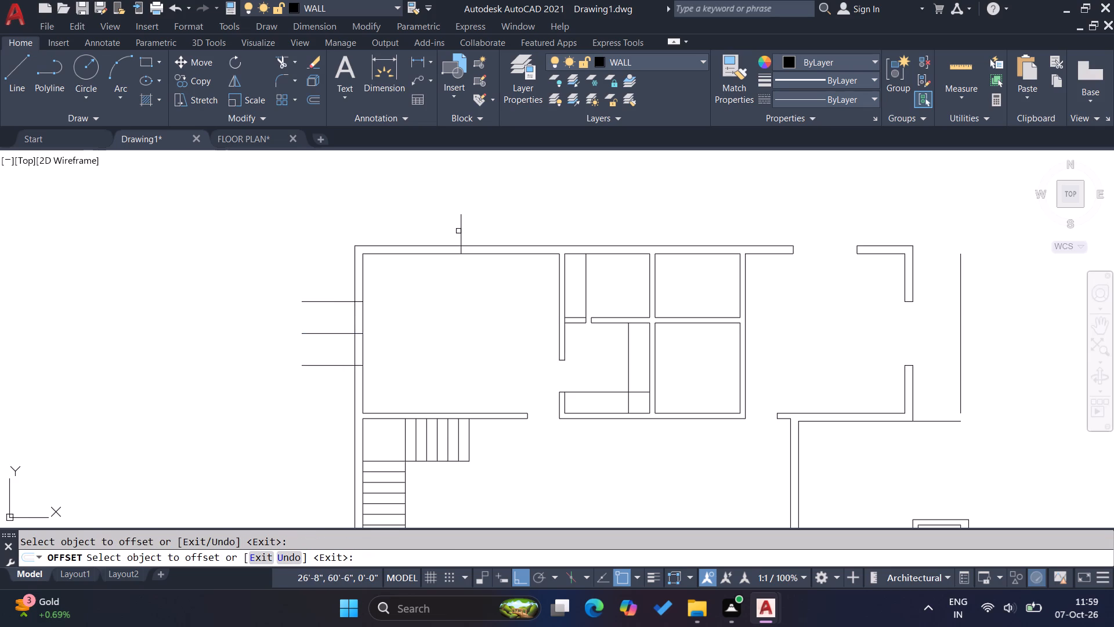
{"action": "left_click", "coordinate": [458, 231]}
{"action": "left_click", "coordinate": [490, 230]}
{"action": "left_click", "coordinate": [461, 233]}
{"action": "left_click", "coordinate": [480, 230]}
{"action": "left_click", "coordinate": [462, 229]}
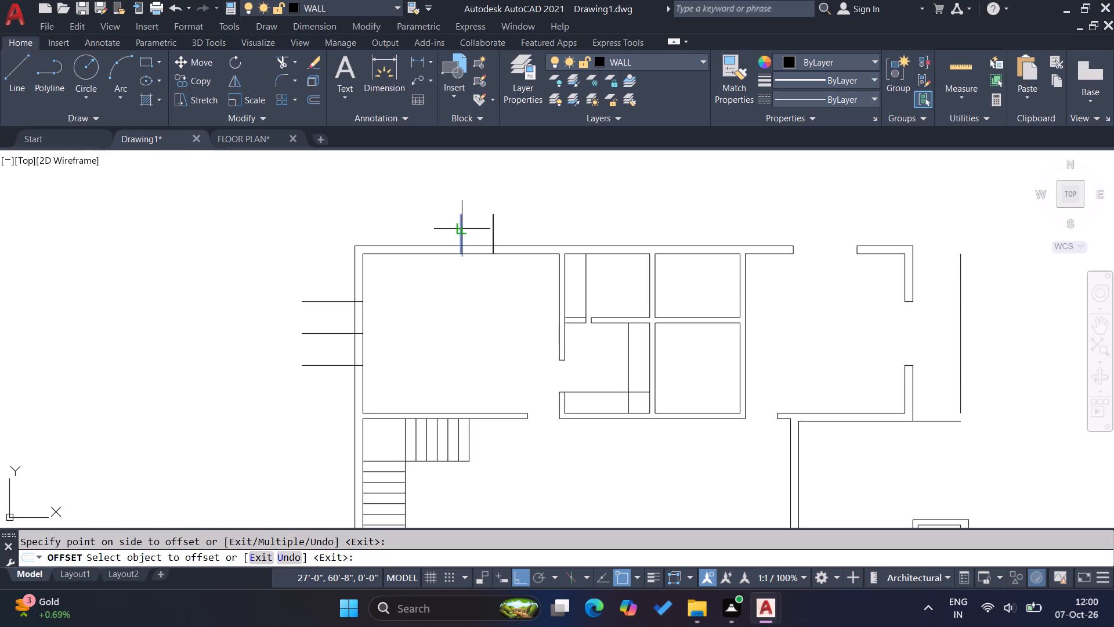
{"action": "left_click", "coordinate": [418, 224]}
{"action": "key", "text": "Escape"}
{"action": "key", "text": "Escape"}
{"action": "key", "text": "Escape"}
Trim the top-left room's top wall between the outer marker lines and clear the excess marker lines, leaving a 6' opening.
{"action": "type", "text": "tr"}
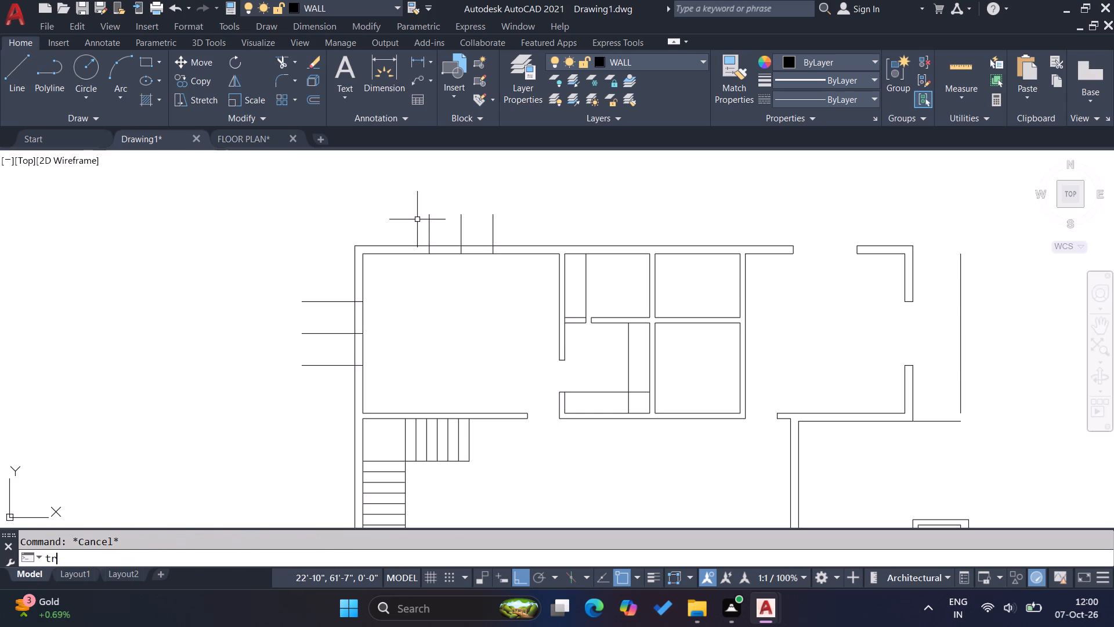
{"action": "key", "text": "Return"}
{"action": "left_click", "coordinate": [498, 225]}
{"action": "left_click", "coordinate": [408, 226]}
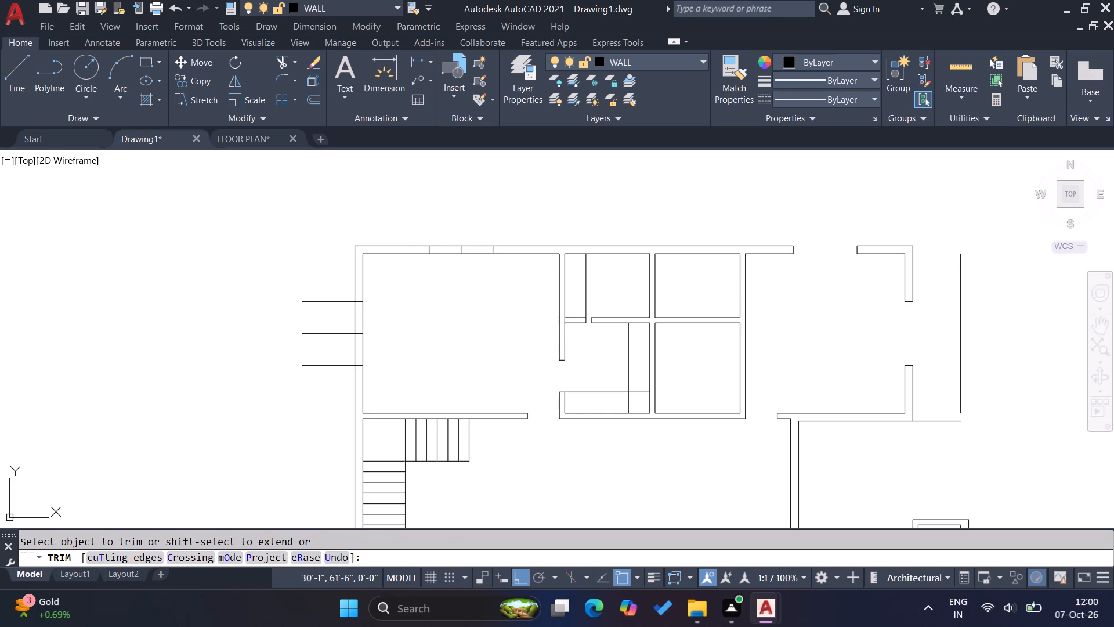
{"action": "left_click", "coordinate": [494, 220]}
{"action": "left_click", "coordinate": [437, 274]}
{"action": "left_click", "coordinate": [455, 246]}
Trim the top-left room's left wall between the outer marker lines and clear the excess marker lines, leaving a 6' opening.
{"action": "left_click", "coordinate": [318, 275]}
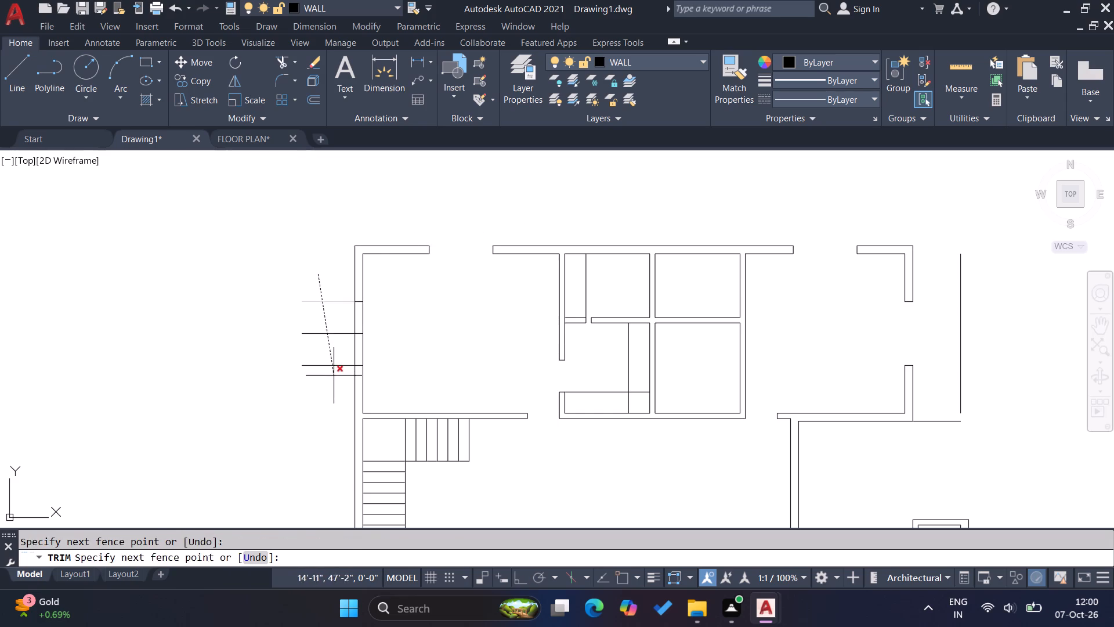
{"action": "left_click", "coordinate": [327, 387]}
{"action": "left_click", "coordinate": [337, 345]}
{"action": "left_click", "coordinate": [398, 322]}
{"action": "left_click", "coordinate": [370, 320]}
{"action": "left_click", "coordinate": [342, 329]}
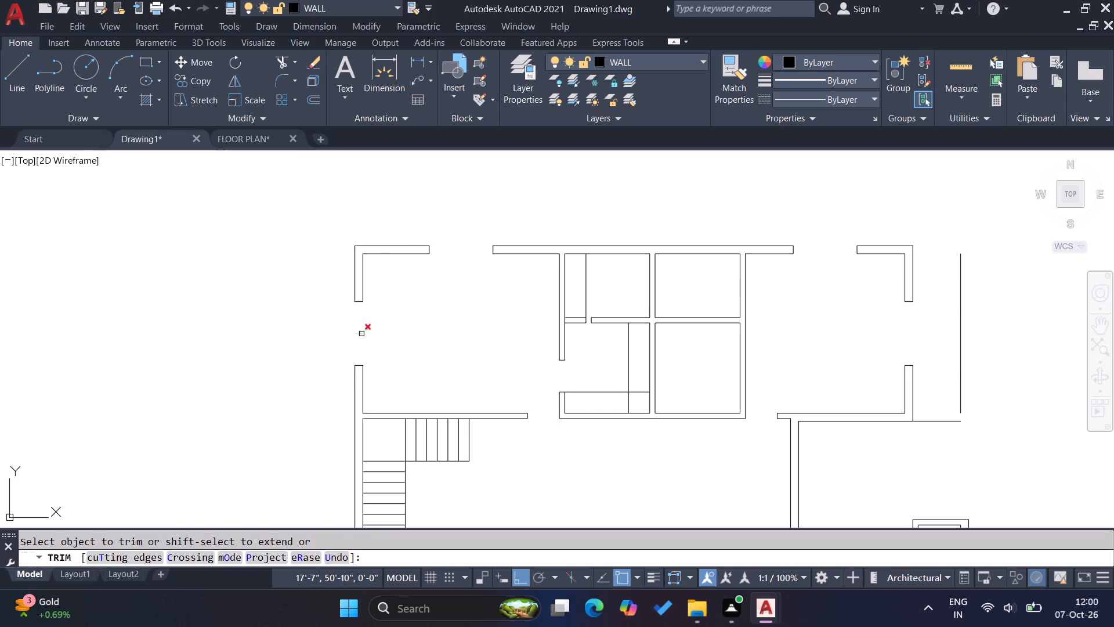
{"action": "left_click", "coordinate": [361, 334]}
{"action": "key", "text": "Escape"}
{"action": "key", "text": "Escape"}
{"action": "key", "text": "Escape"}
{"action": "key", "text": "Escape"}
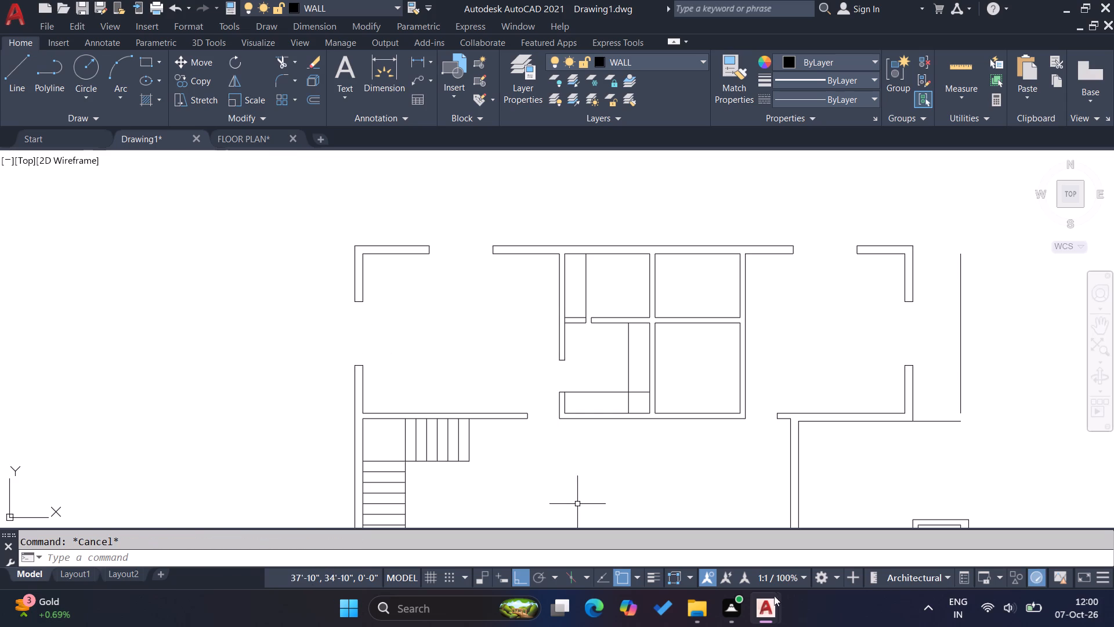
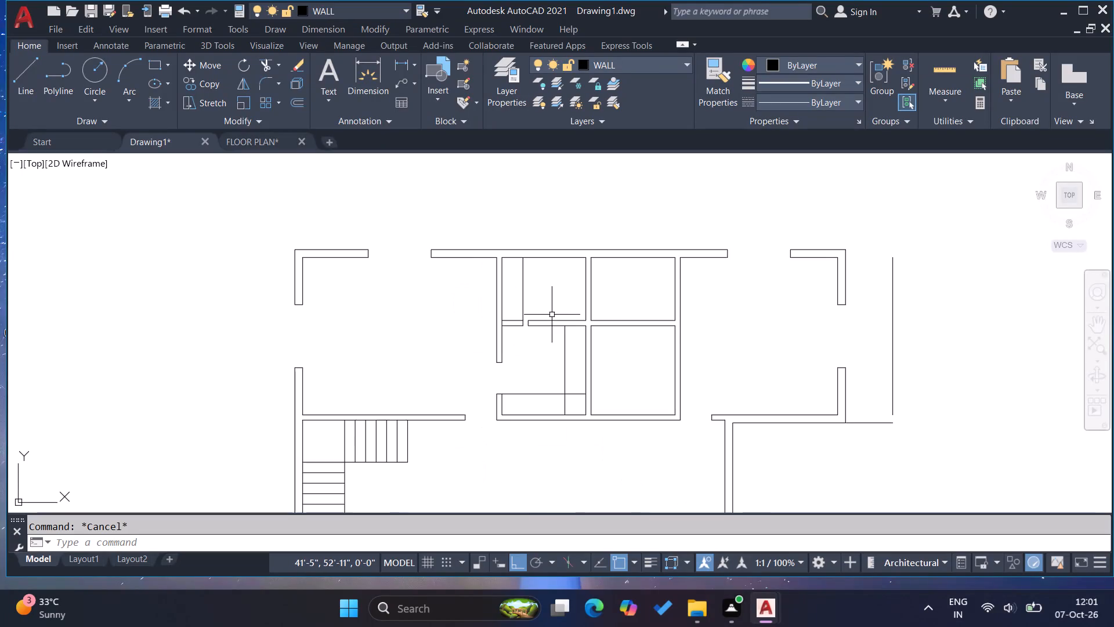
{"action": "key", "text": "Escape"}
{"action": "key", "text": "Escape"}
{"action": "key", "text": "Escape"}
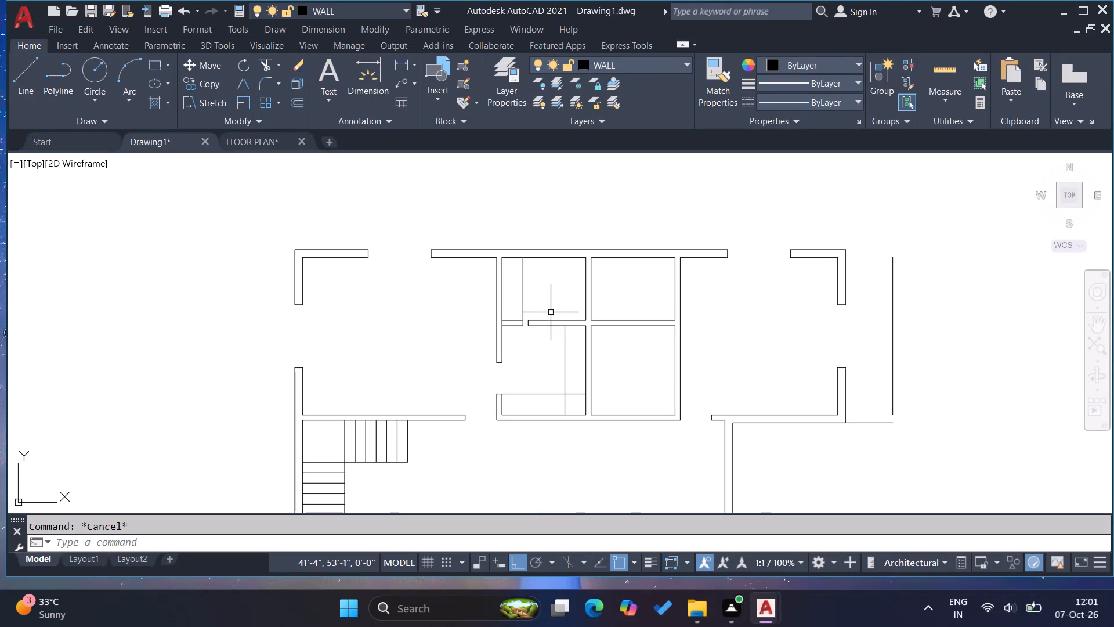
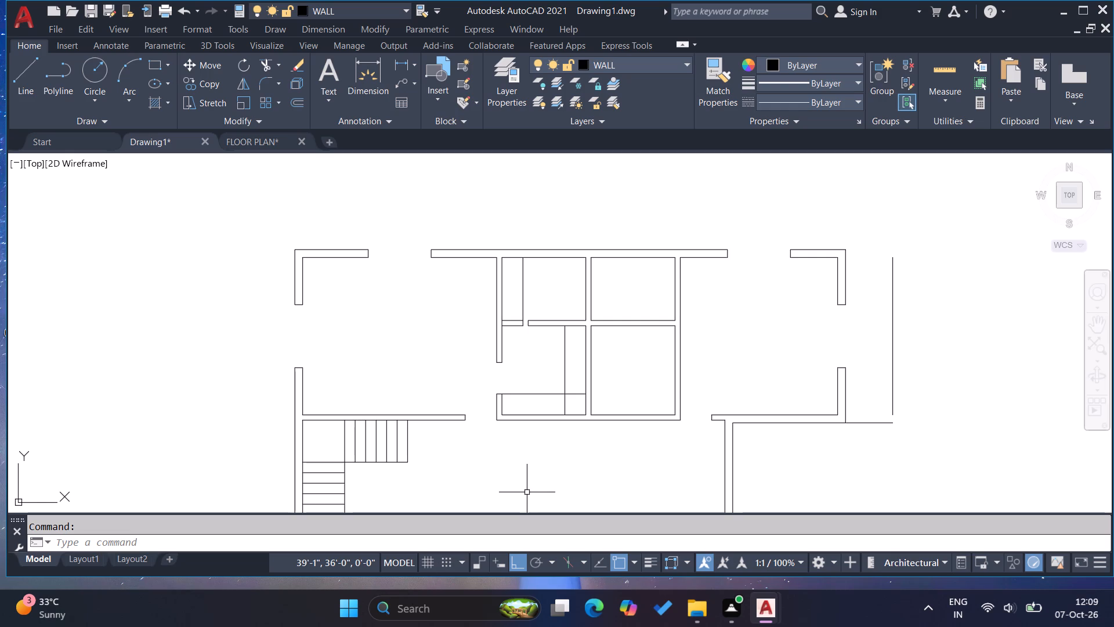
Fillet the separate vertical line beside the upper-right room with the horizontal line at its lower end to form a sharp corner.
{"action": "key", "text": "Escape"}
{"action": "key", "text": "Escape"}
{"action": "key", "text": "Escape"}
{"action": "key", "text": "Escape"}
{"action": "scroll", "coordinate": [435, 429], "scroll_direction": "down", "scroll_amount": 1}
{"action": "scroll", "coordinate": [404, 384], "scroll_direction": "down", "scroll_amount": 2}
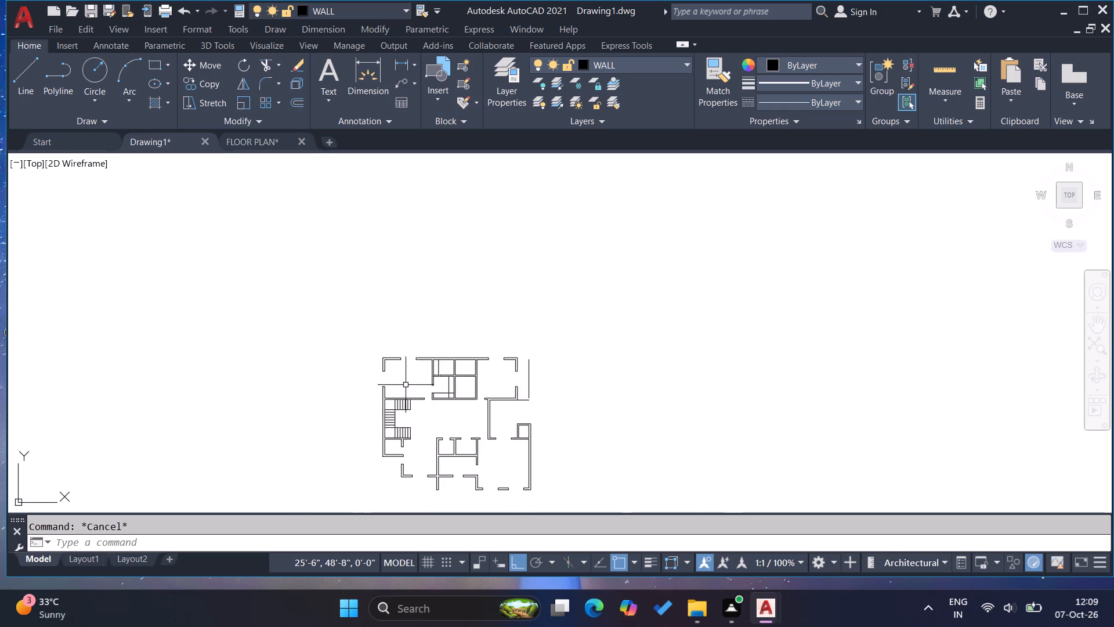
{"action": "scroll", "coordinate": [499, 467], "scroll_direction": "up", "scroll_amount": 2}
{"action": "scroll", "coordinate": [451, 396], "scroll_direction": "down", "scroll_amount": 1}
{"action": "scroll", "coordinate": [526, 319], "scroll_direction": "up", "scroll_amount": 1}
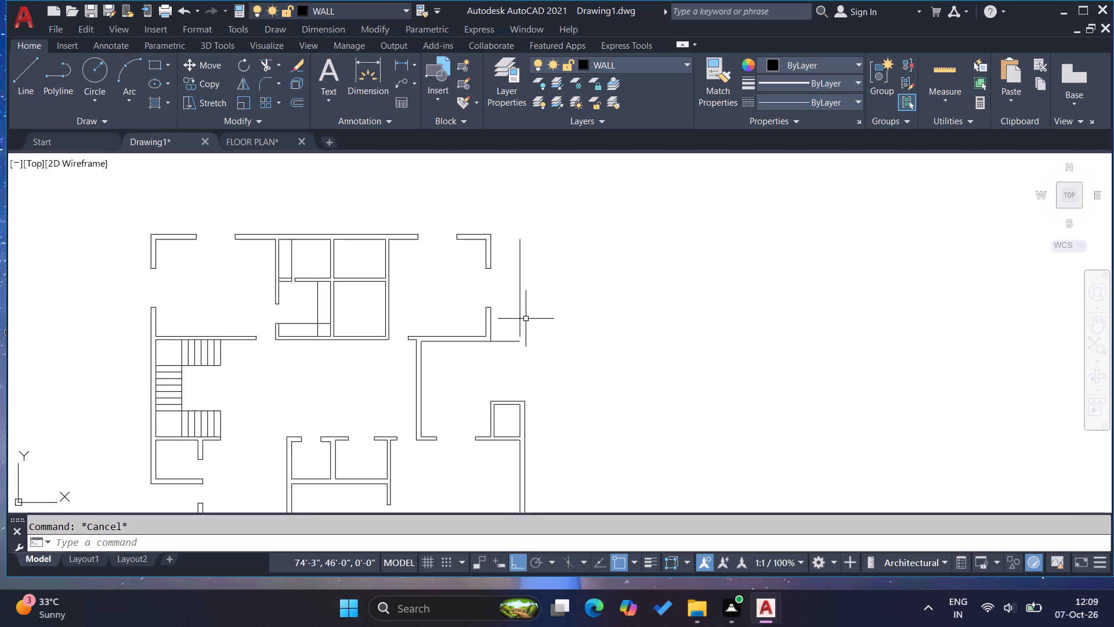
{"action": "key", "text": "f"}
{"action": "key", "text": "Return"}
{"action": "left_click", "coordinate": [520, 313]}
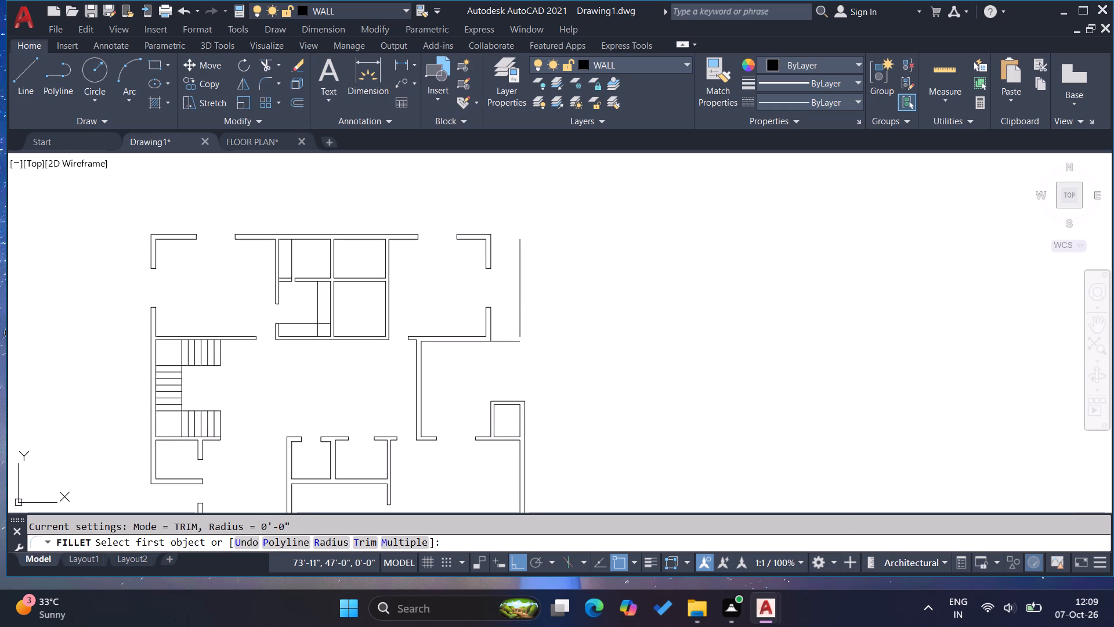
{"action": "left_click", "coordinate": [507, 341]}
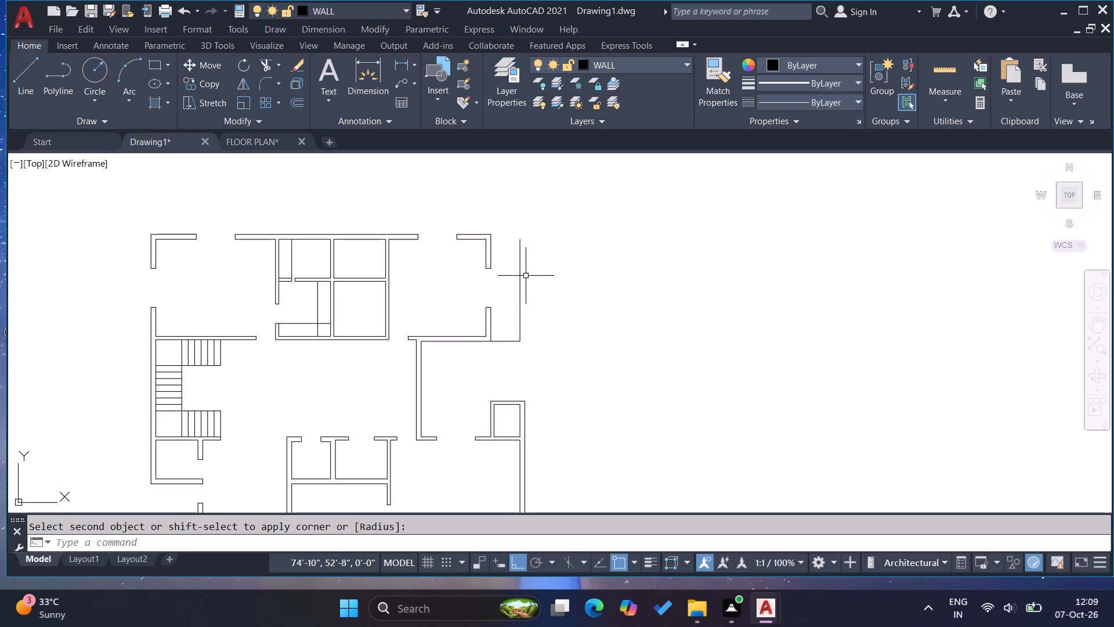
{"action": "key", "text": "Escape"}
{"action": "key", "text": "Escape"}
{"action": "key", "text": "Escape"}
Draw a horizontal line outward from the upper-right room's outer top corner, running past the separate vertical line.
{"action": "key", "text": "l"}
{"action": "key", "text": "Return"}
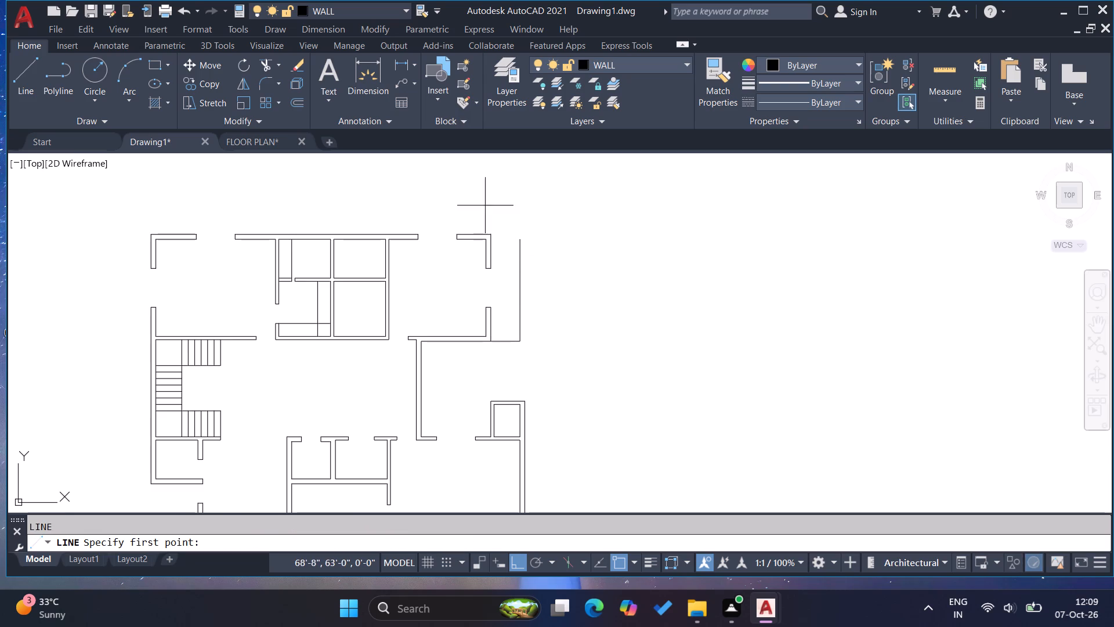
{"action": "left_click", "coordinate": [490, 233]}
{"action": "left_click", "coordinate": [545, 228]}
{"action": "key", "text": "Escape"}
{"action": "key", "text": "Escape"}
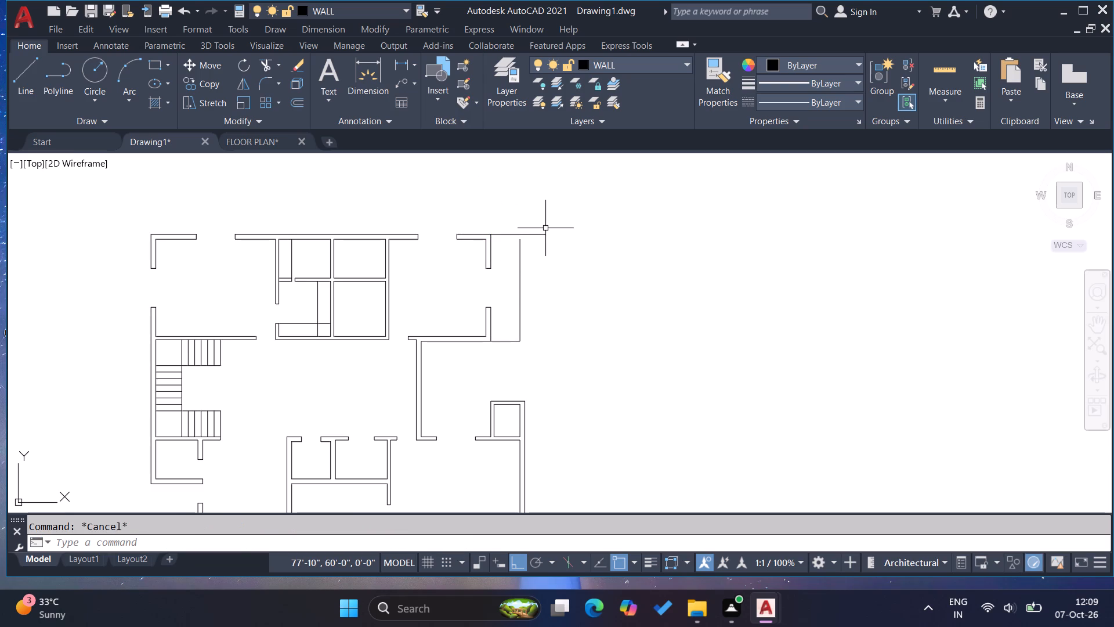
{"action": "key", "text": "Escape"}
Fillet the new horizontal line with the vertical line's upper end to close the outline beside the upper-right room.
{"action": "key", "text": "f"}
{"action": "key", "text": "Return"}
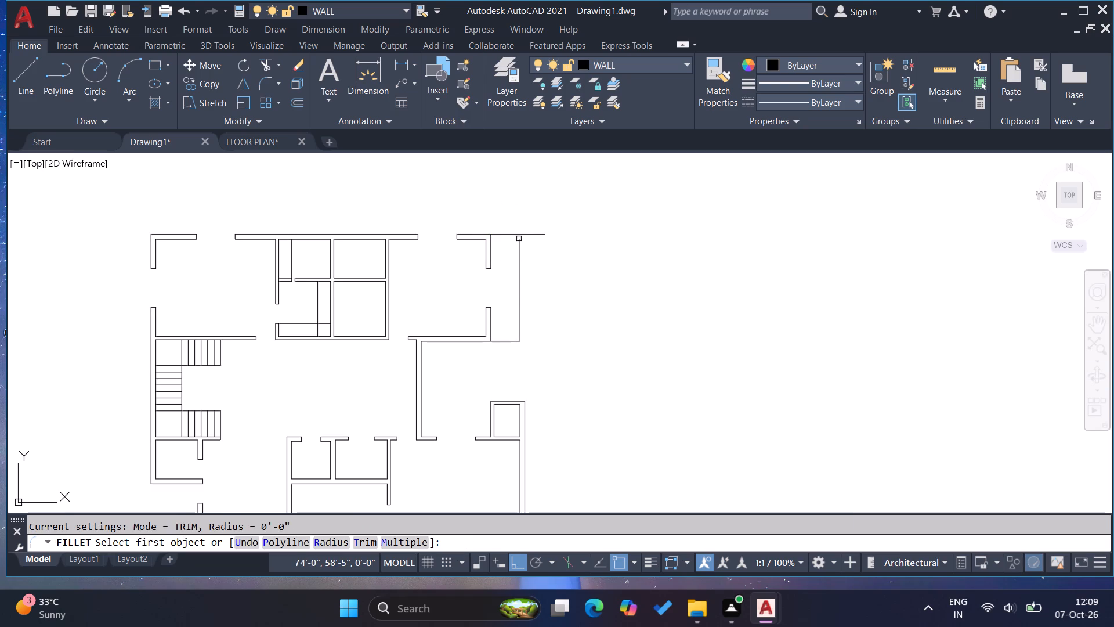
{"action": "left_click", "coordinate": [512, 235]}
{"action": "left_click", "coordinate": [520, 254]}
{"action": "key", "text": "Escape"}
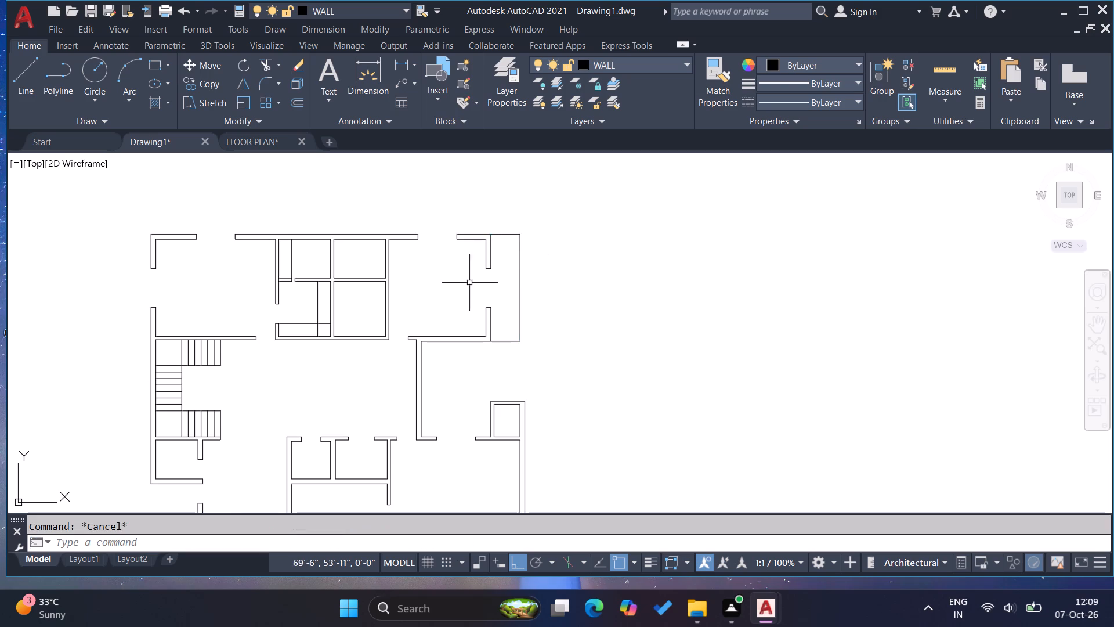
{"action": "key", "text": "Escape"}
{"action": "key", "text": "Escape"}
Extend the horizontal line in the lower-left central room across the adjacent room to its right wall's outer face.
{"action": "scroll", "coordinate": [340, 280], "scroll_direction": "up", "scroll_amount": 2}
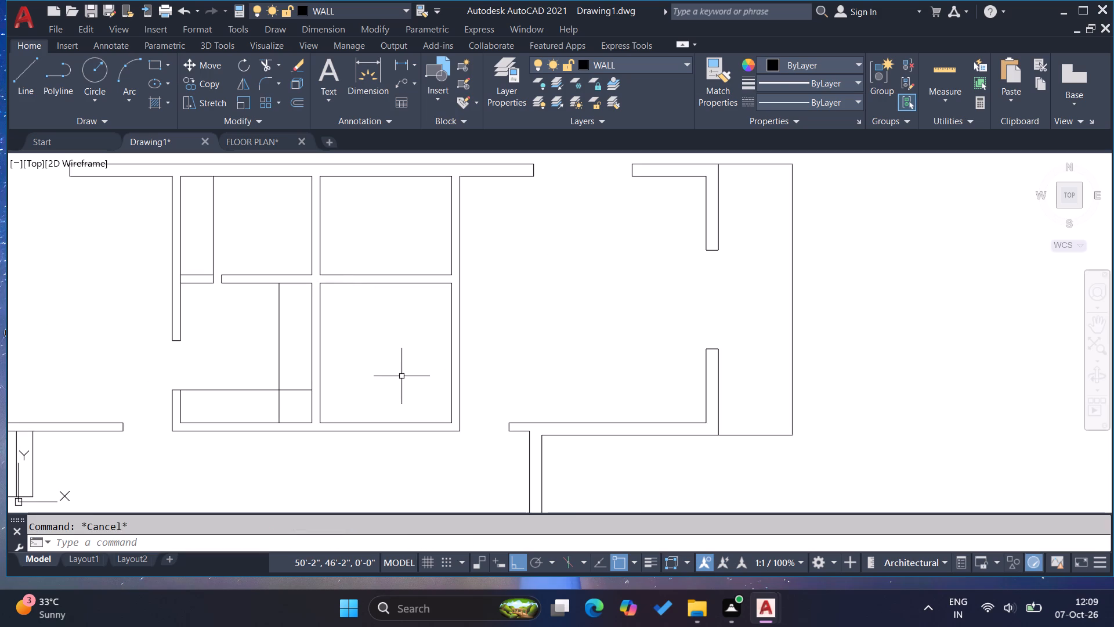
{"action": "type", "text": "ex"}
{"action": "key", "text": "Return"}
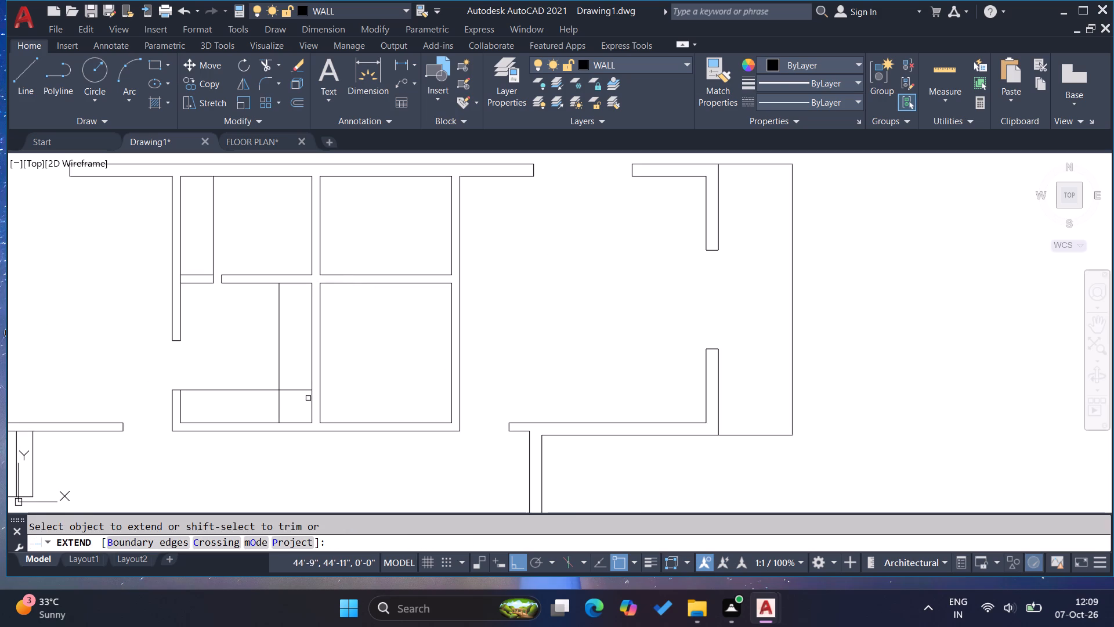
{"action": "left_click", "coordinate": [300, 392]}
{"action": "left_click", "coordinate": [299, 389]}
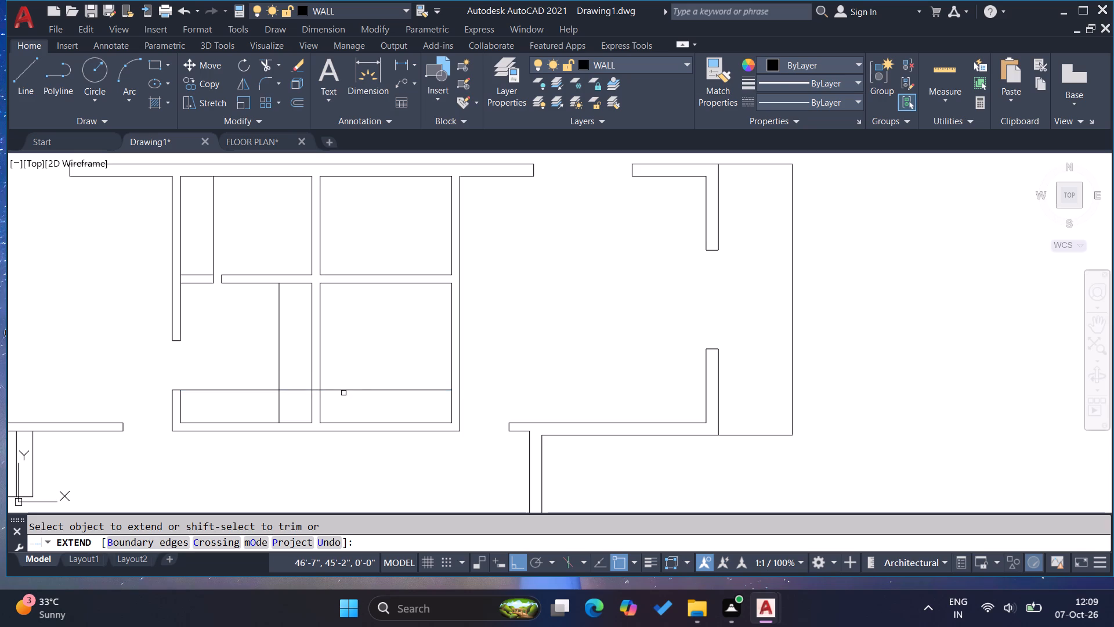
{"action": "left_click", "coordinate": [344, 393]}
{"action": "left_click", "coordinate": [348, 385]}
{"action": "key", "text": "Escape"}
{"action": "key", "text": "Escape"}
{"action": "key", "text": "Escape"}
Trim the extended line inside the adjacent room and the dividing wall, keeping only the piece across the right wall's thickness.
{"action": "type", "text": "tr"}
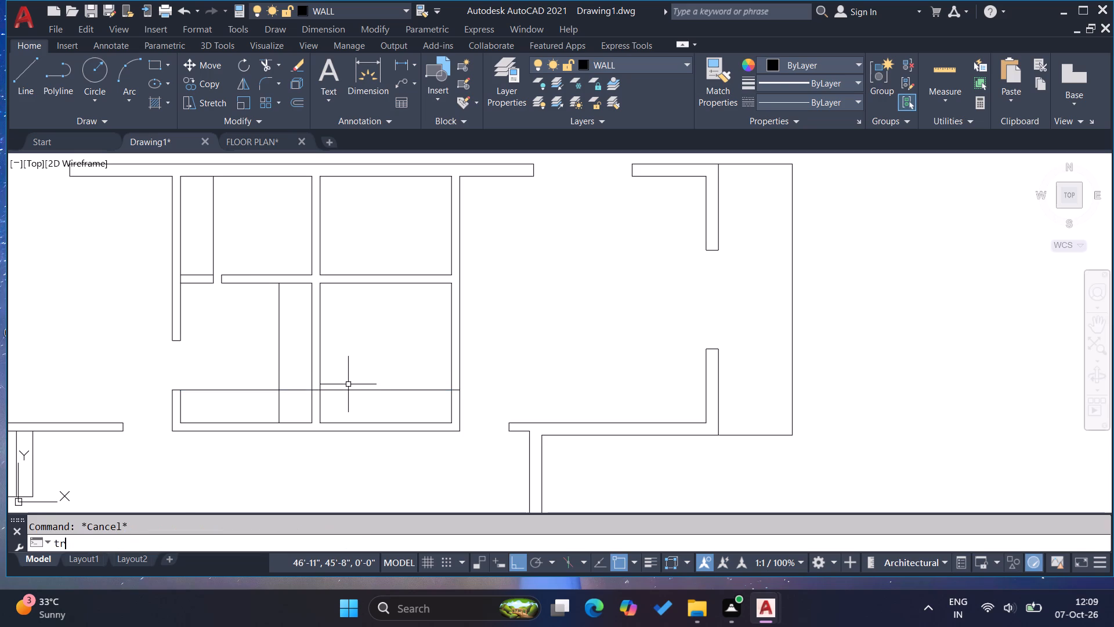
{"action": "key", "text": "Return"}
{"action": "left_click", "coordinate": [364, 383]}
{"action": "left_click", "coordinate": [364, 397]}
{"action": "scroll", "coordinate": [314, 393], "scroll_direction": "up", "scroll_amount": 1}
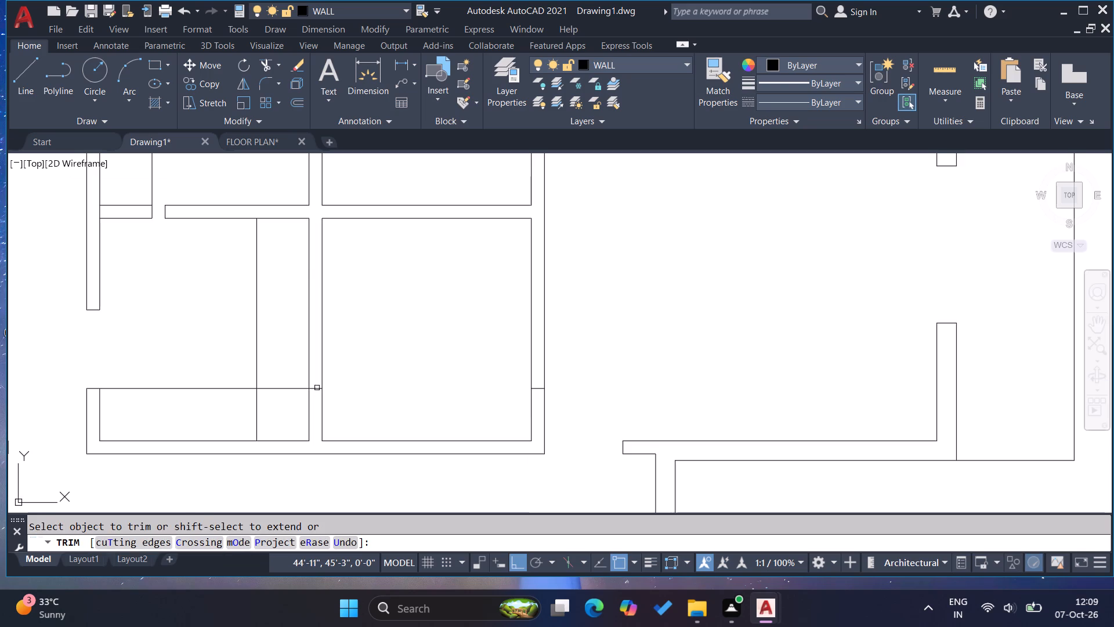
{"action": "left_click", "coordinate": [320, 380]}
{"action": "key", "text": "ctrl+z"}
{"action": "scroll", "coordinate": [317, 393], "scroll_direction": "up", "scroll_amount": 3}
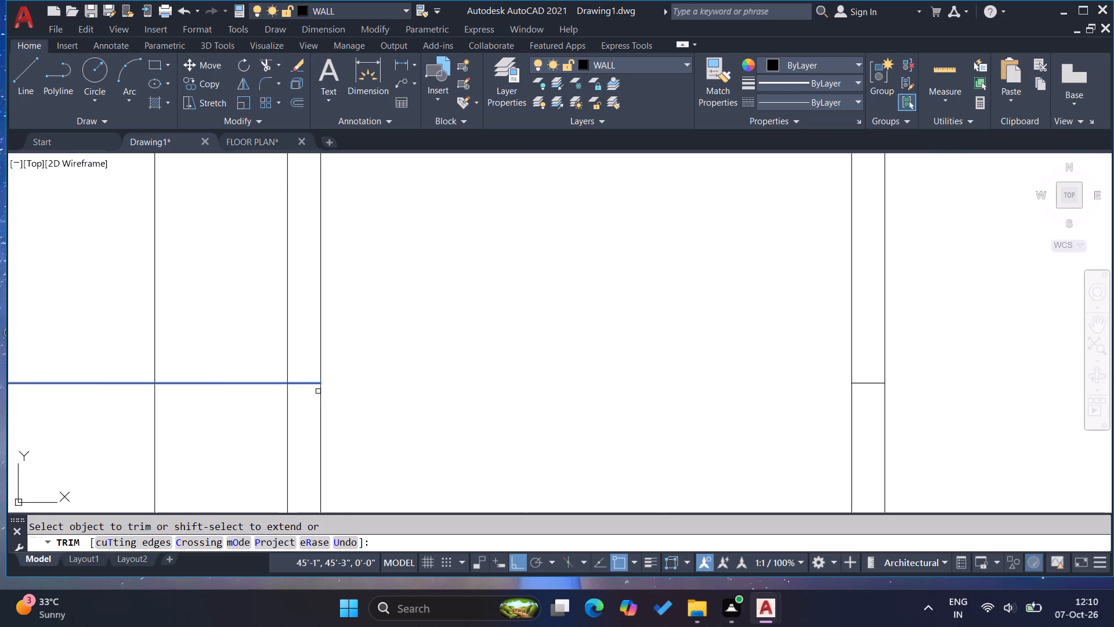
{"action": "scroll", "coordinate": [318, 391], "scroll_direction": "up", "scroll_amount": 2}
{"action": "left_click", "coordinate": [314, 355]}
{"action": "left_click", "coordinate": [299, 399]}
{"action": "key", "text": "Escape"}
{"action": "scroll", "coordinate": [298, 398], "scroll_direction": "down", "scroll_amount": 4}
{"action": "key", "text": "Escape"}
{"action": "key", "text": "Escape"}
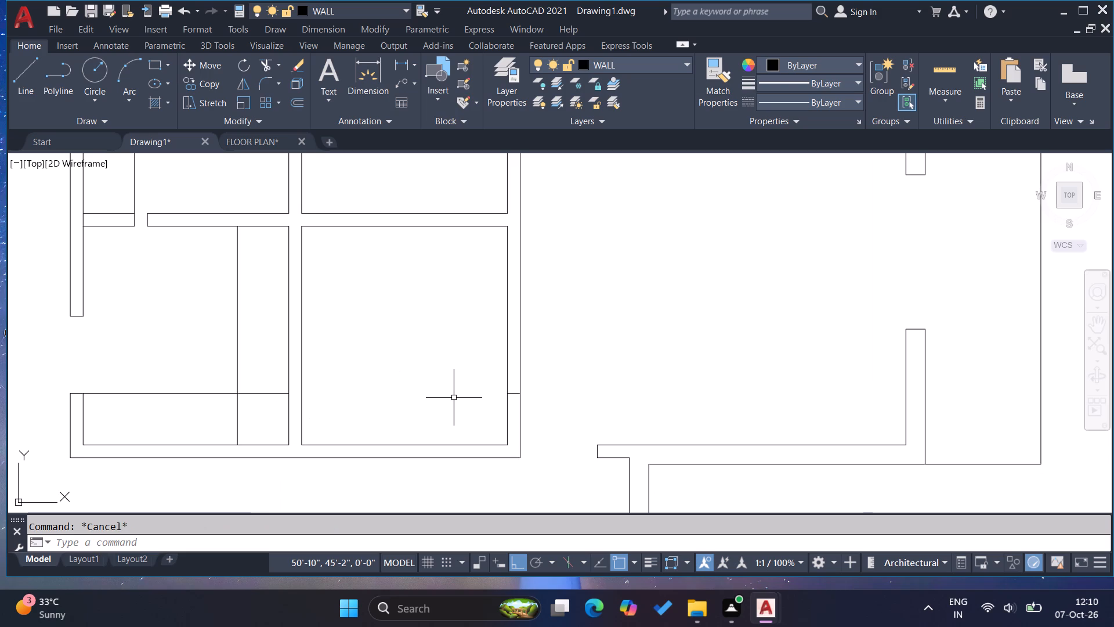
Offset the short line across the lower-right central room's right wall by 3' upward.
{"action": "key", "text": "o"}
{"action": "key", "text": "Return"}
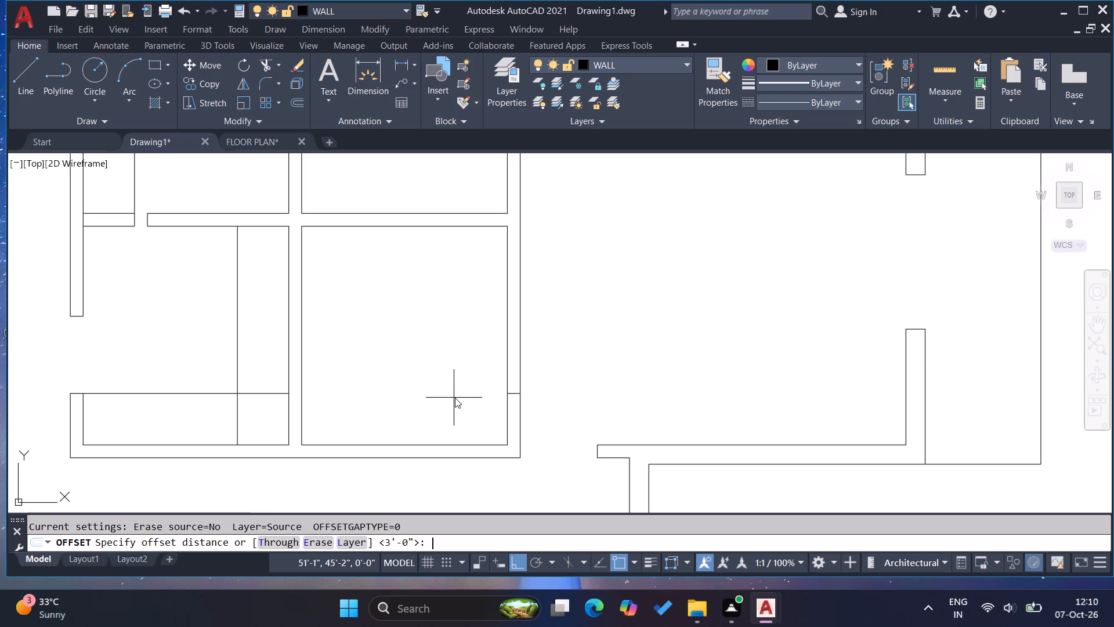
{"action": "type", "text": "3'"}
{"action": "key", "text": "Return"}
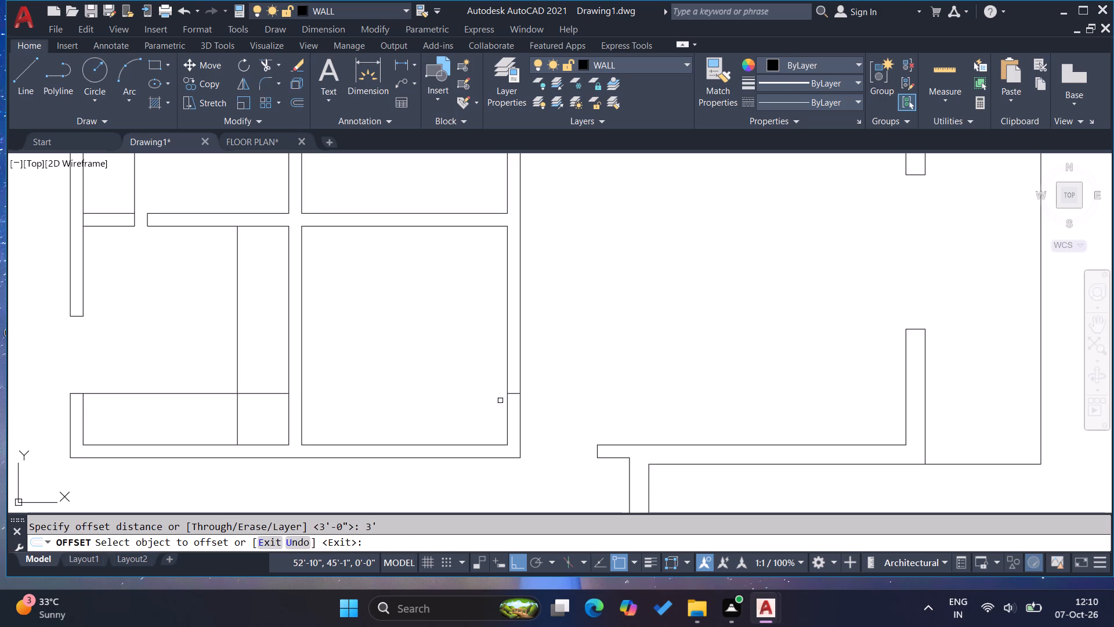
{"action": "left_click", "coordinate": [516, 394]}
{"action": "left_click", "coordinate": [516, 355]}
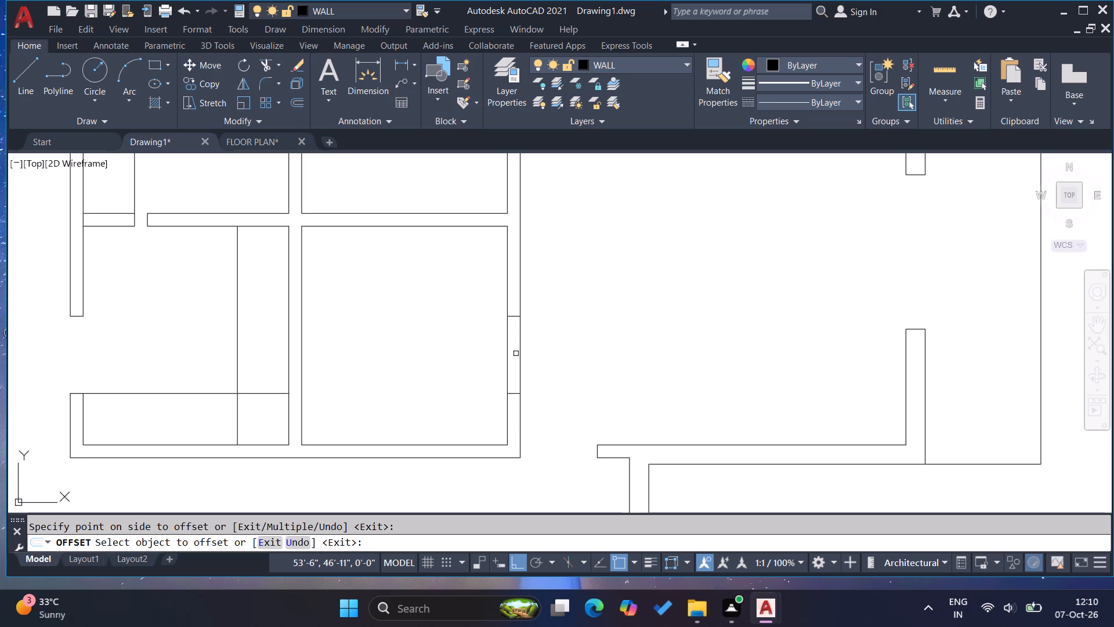
{"action": "key", "text": "Escape"}
{"action": "key", "text": "Escape"}
{"action": "key", "text": "Escape"}
Trim both wall faces between the two short lines to cut the opening in the lower-right central room's right wall.
{"action": "type", "text": "tr"}
{"action": "key", "text": "Return"}
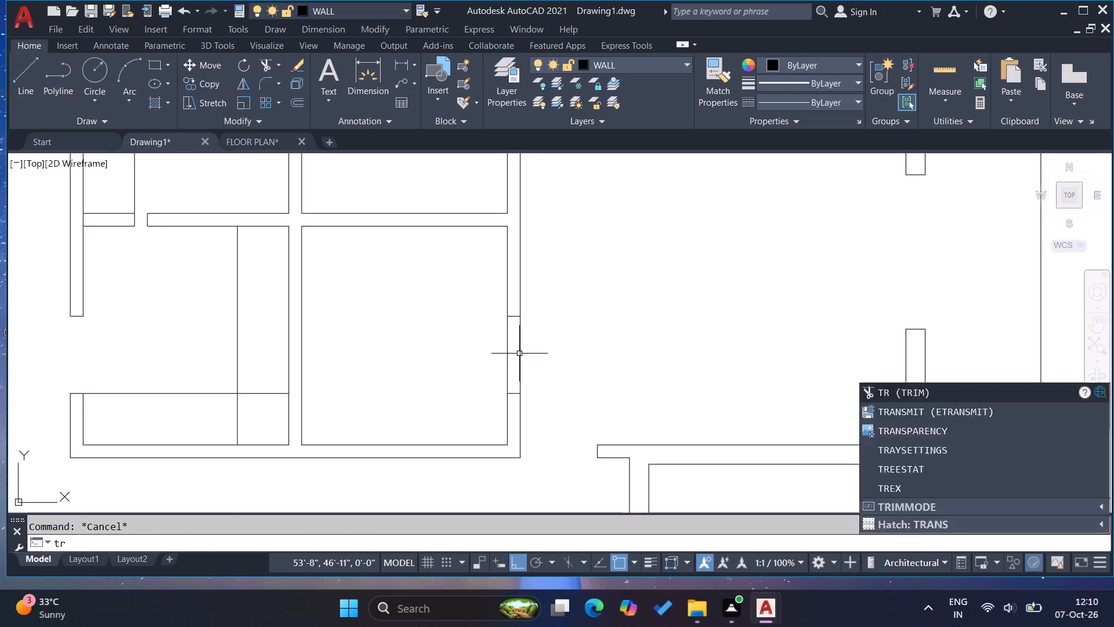
{"action": "left_click", "coordinate": [542, 351]}
{"action": "left_click", "coordinate": [491, 352]}
{"action": "key", "text": "Escape"}
{"action": "key", "text": "Escape"}
Stretch the wall end above the lower-right central room's new opening 6" downward to narrow the opening.
{"action": "left_click_drag", "start_coordinate": [540, 334], "coordinate": [531, 330]}
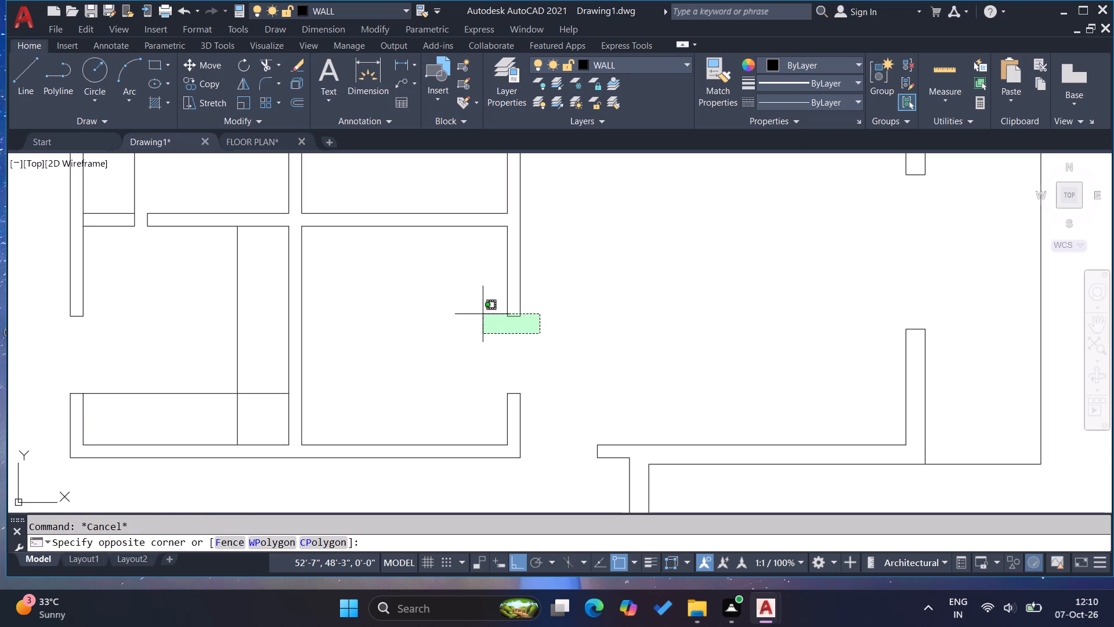
{"action": "left_click", "coordinate": [480, 312]}
{"action": "key", "text": "s"}
{"action": "key", "text": "Return"}
{"action": "left_click", "coordinate": [469, 333]}
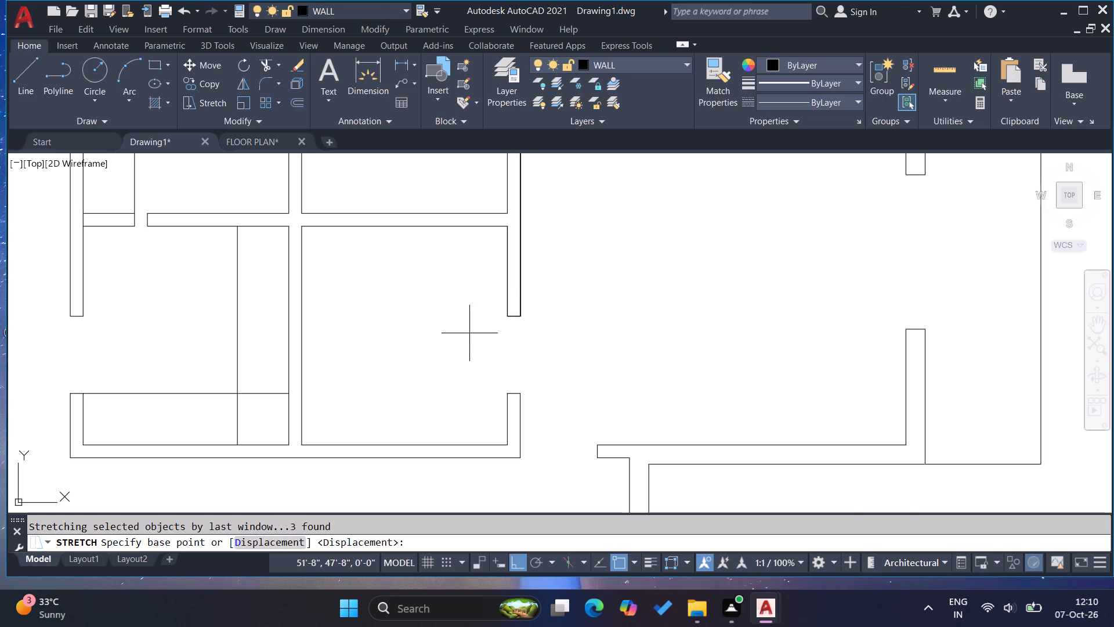
{"action": "key", "text": "6"}
{"action": "key", "text": "Return"}
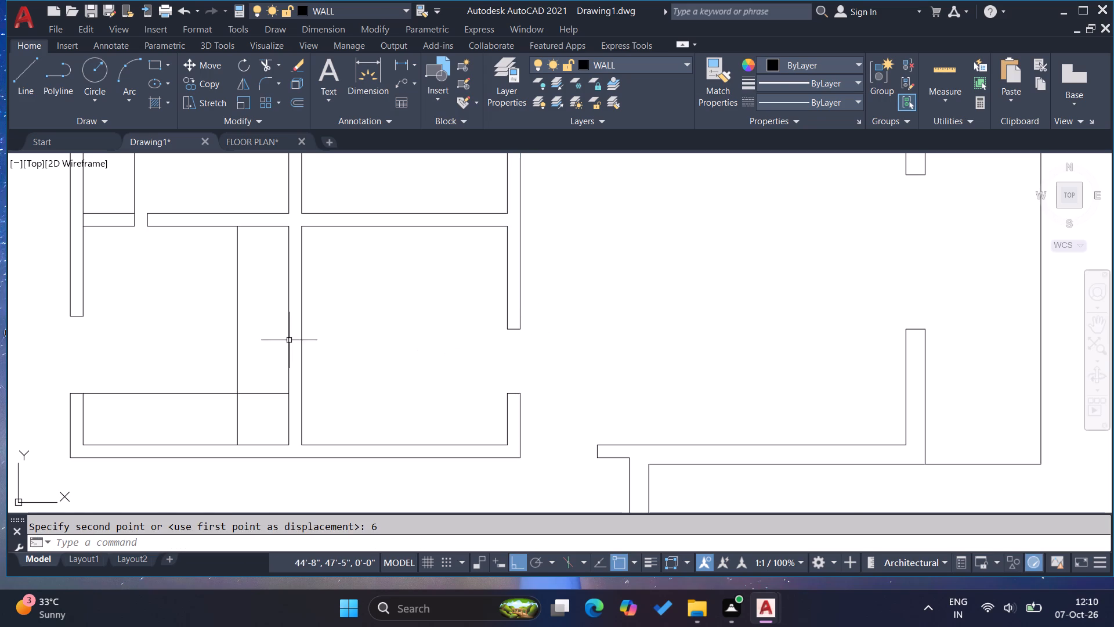
{"action": "key", "text": "Escape"}
{"action": "key", "text": "Escape"}
Stretch the wall end above the lower-left central room's left-wall opening 6" downward.
{"action": "left_click", "coordinate": [93, 331]}
{"action": "left_click", "coordinate": [42, 305]}
{"action": "key", "text": "s"}
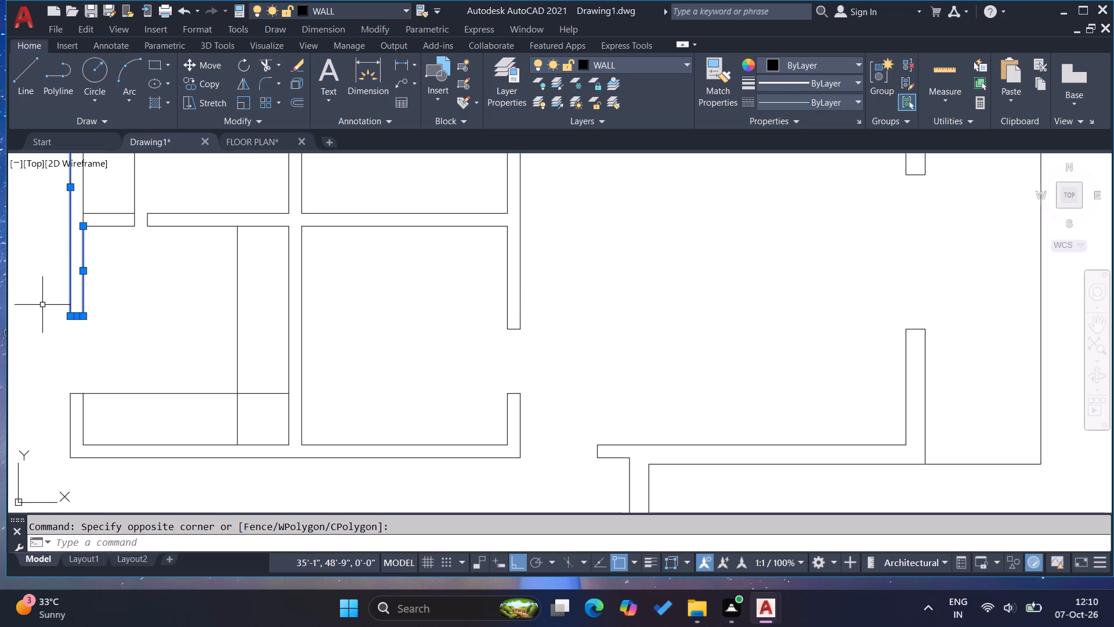
{"action": "key", "text": "Return"}
{"action": "left_click", "coordinate": [92, 322]}
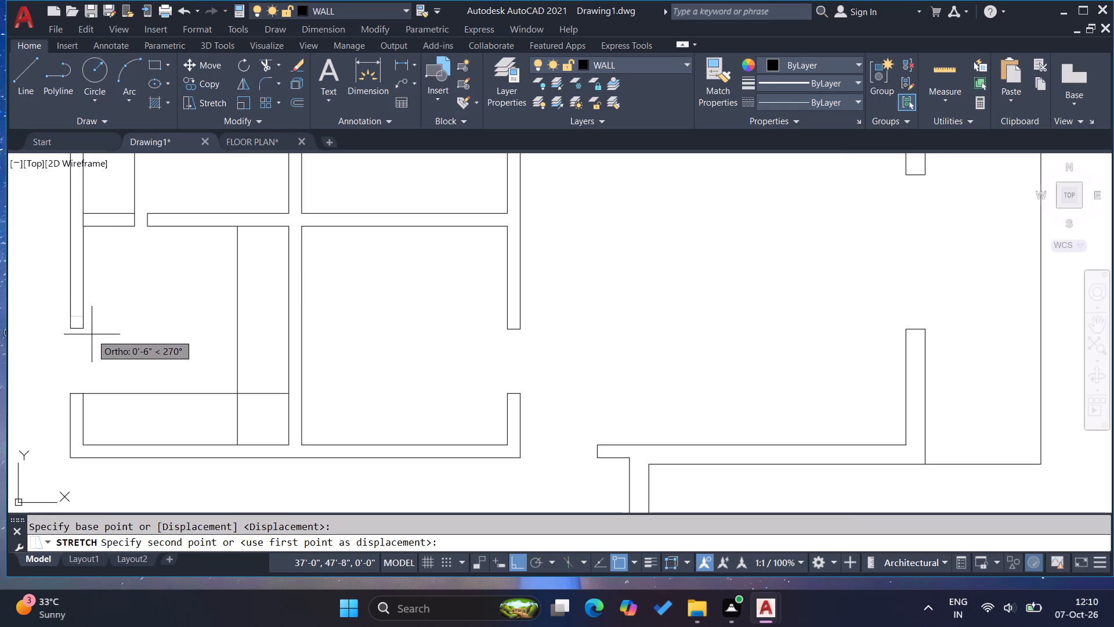
{"action": "key", "text": "6"}
{"action": "key", "text": "Return"}
{"action": "key", "text": "Escape"}
{"action": "key", "text": "Escape"}
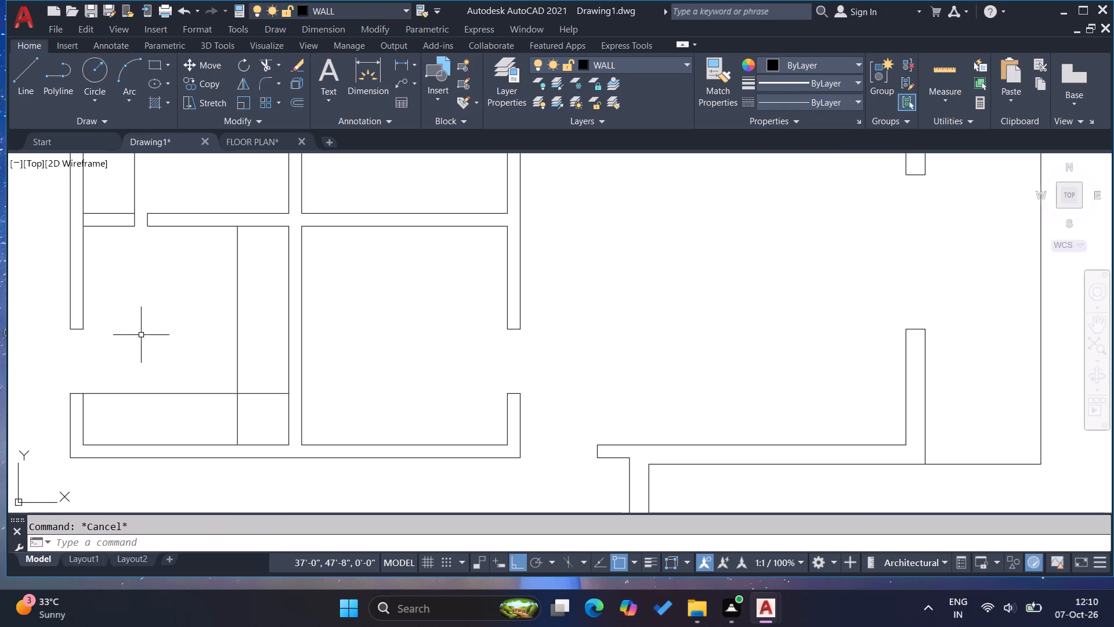
{"action": "key", "text": "Escape"}
{"action": "key", "text": "Escape"}
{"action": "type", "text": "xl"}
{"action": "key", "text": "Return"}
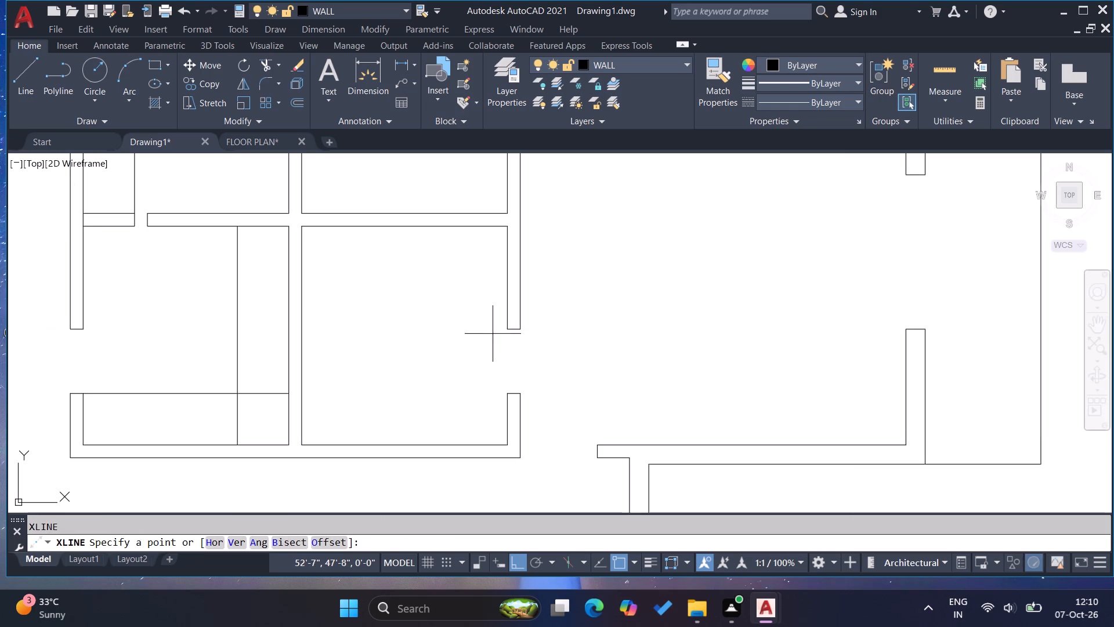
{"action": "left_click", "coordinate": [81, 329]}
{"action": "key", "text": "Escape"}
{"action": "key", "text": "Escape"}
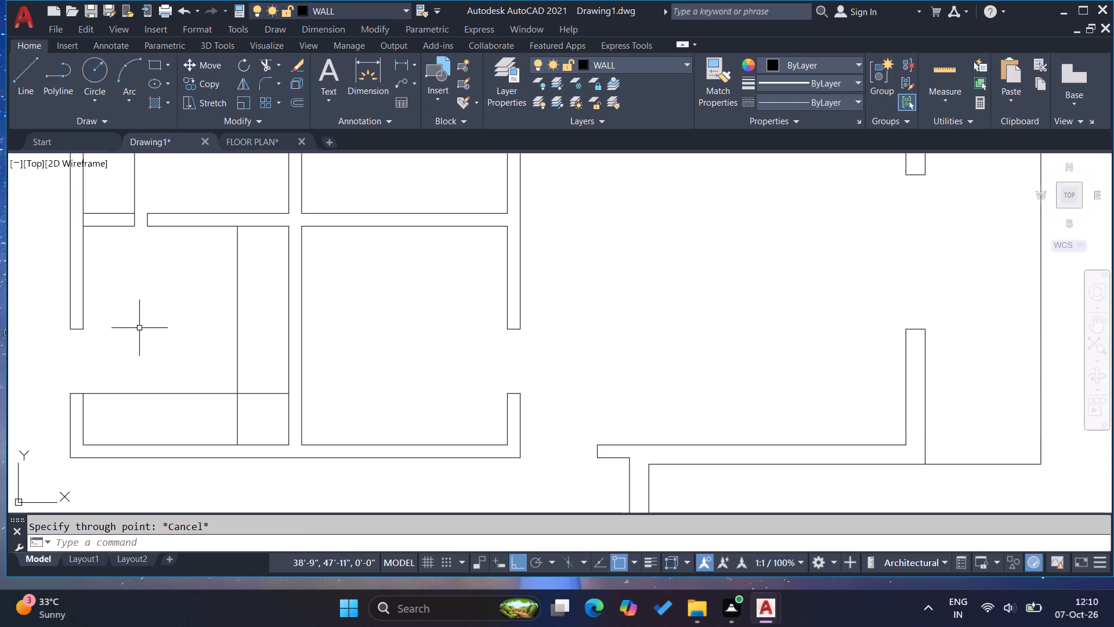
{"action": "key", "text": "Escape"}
Stretch the left end of the horizontal partition between the two left central rooms 2' to the right, widening its gap.
{"action": "scroll", "coordinate": [361, 367], "scroll_direction": "down", "scroll_amount": 1}
{"action": "scroll", "coordinate": [457, 224], "scroll_direction": "up", "scroll_amount": 2}
{"action": "scroll", "coordinate": [453, 288], "scroll_direction": "down", "scroll_amount": 2}
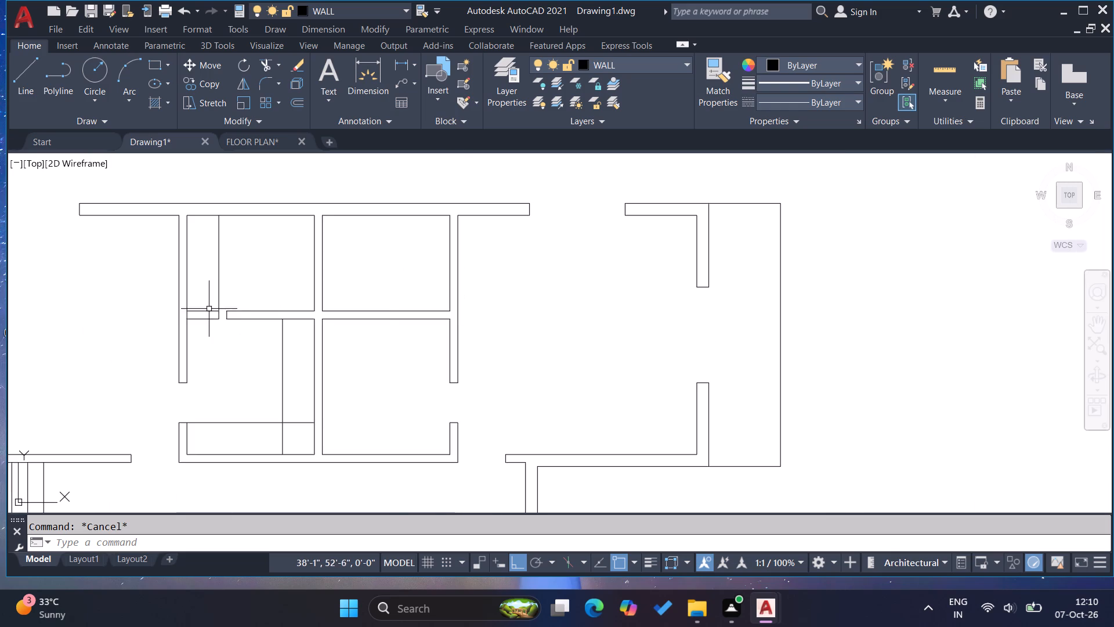
{"action": "scroll", "coordinate": [207, 309], "scroll_direction": "up", "scroll_amount": 2}
{"action": "left_click", "coordinate": [290, 355]}
{"action": "left_click", "coordinate": [244, 294]}
{"action": "key", "text": "s"}
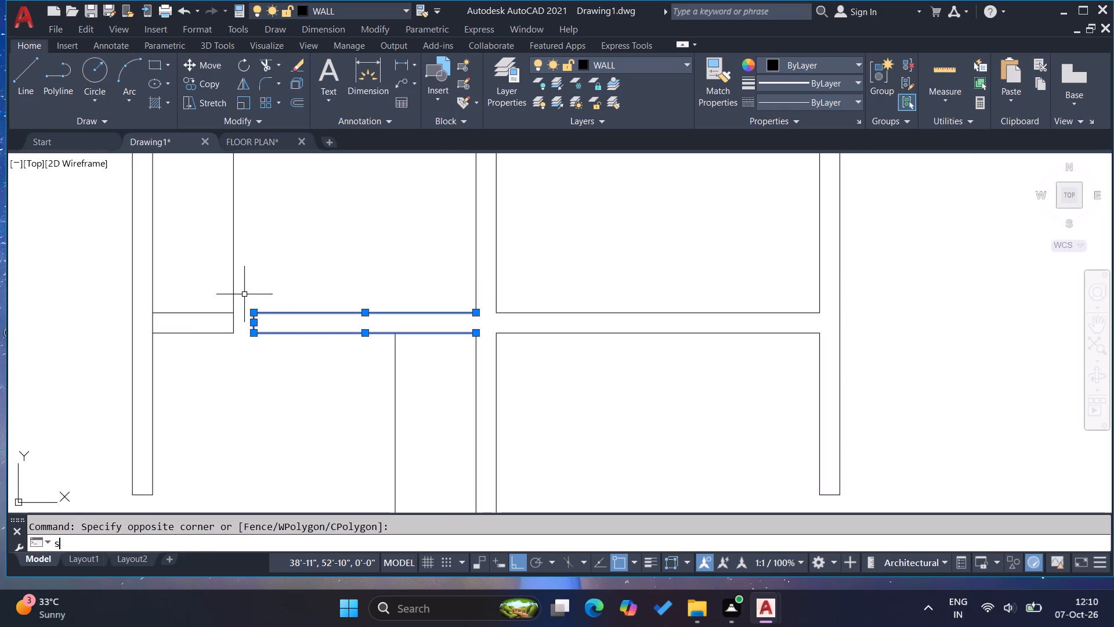
{"action": "key", "text": "Return"}
{"action": "left_click", "coordinate": [291, 295]}
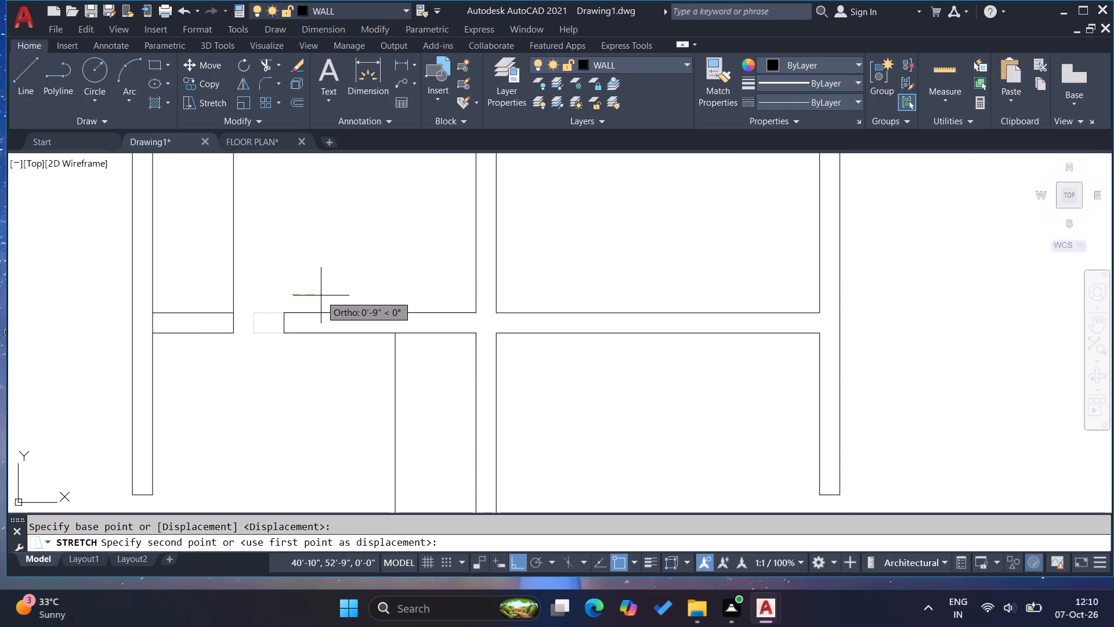
{"action": "type", "text": "2'"}
{"action": "key", "text": "Return"}
{"action": "key", "text": "Escape"}
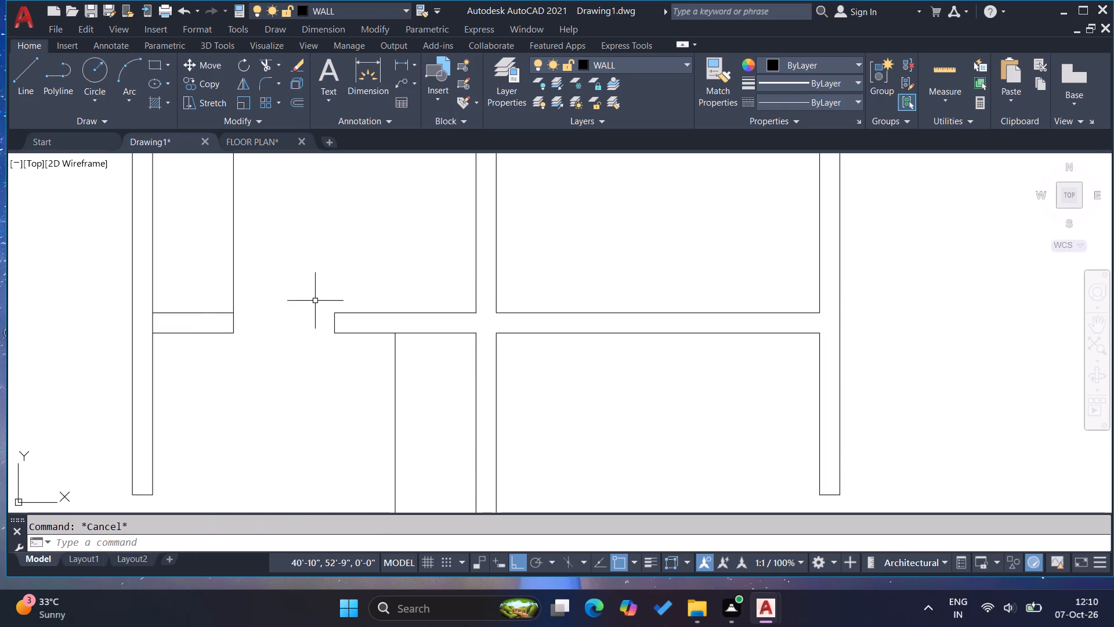
{"action": "scroll", "coordinate": [287, 311], "scroll_direction": "down", "scroll_amount": 1}
{"action": "key", "text": "Escape"}
{"action": "key", "text": "Escape"}
Extend the right wall's inner face line across the end of the horizontal partition between the two right central rooms.
{"action": "scroll", "coordinate": [331, 325], "scroll_direction": "down", "scroll_amount": 1}
{"action": "scroll", "coordinate": [485, 326], "scroll_direction": "up", "scroll_amount": 2}
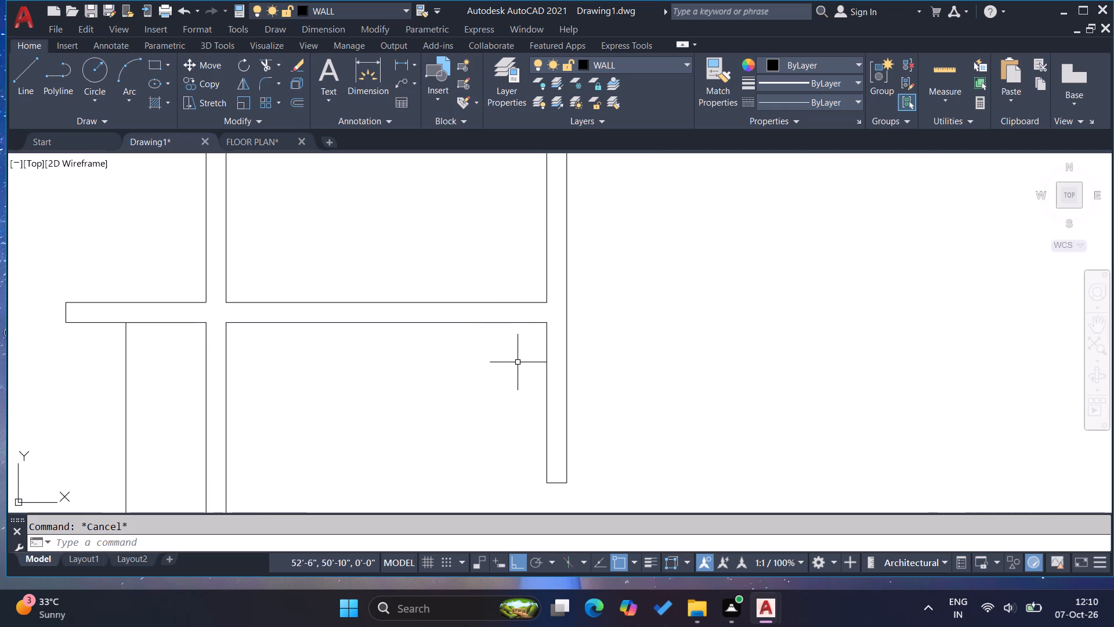
{"action": "type", "text": "ex"}
{"action": "key", "text": "Return"}
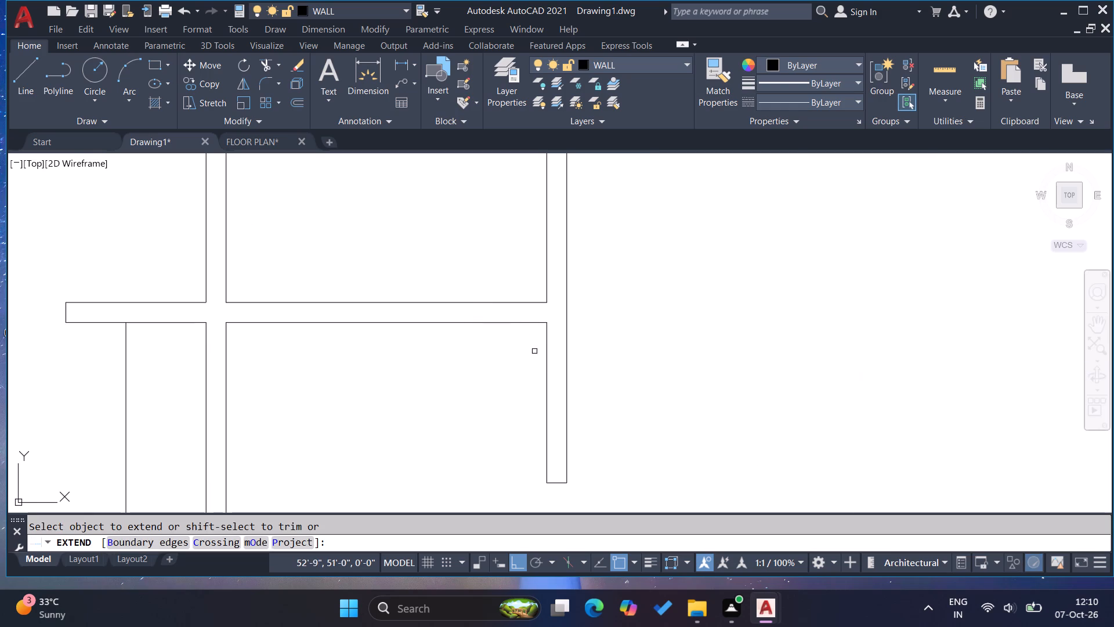
{"action": "left_click", "coordinate": [548, 294]}
{"action": "key", "text": "Escape"}
{"action": "key", "text": "Escape"}
{"action": "key", "text": "Escape"}
Offset the right wall's inner face line 2' to the left, across the partition between the two right central rooms.
{"action": "key", "text": "o"}
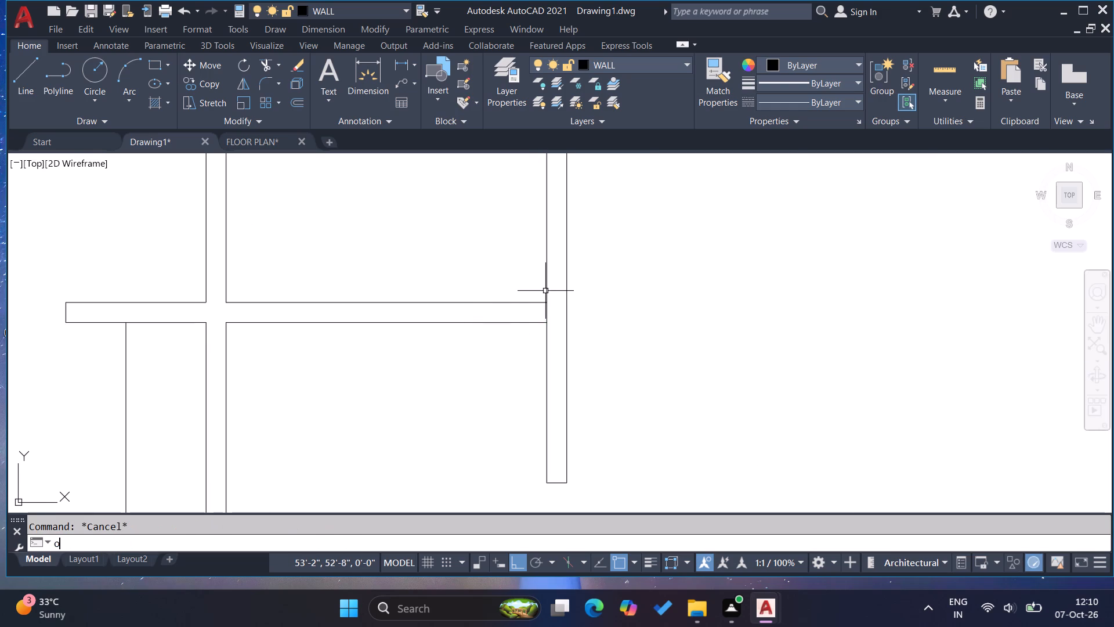
{"action": "key", "text": "Return"}
{"action": "key", "text": "2"}
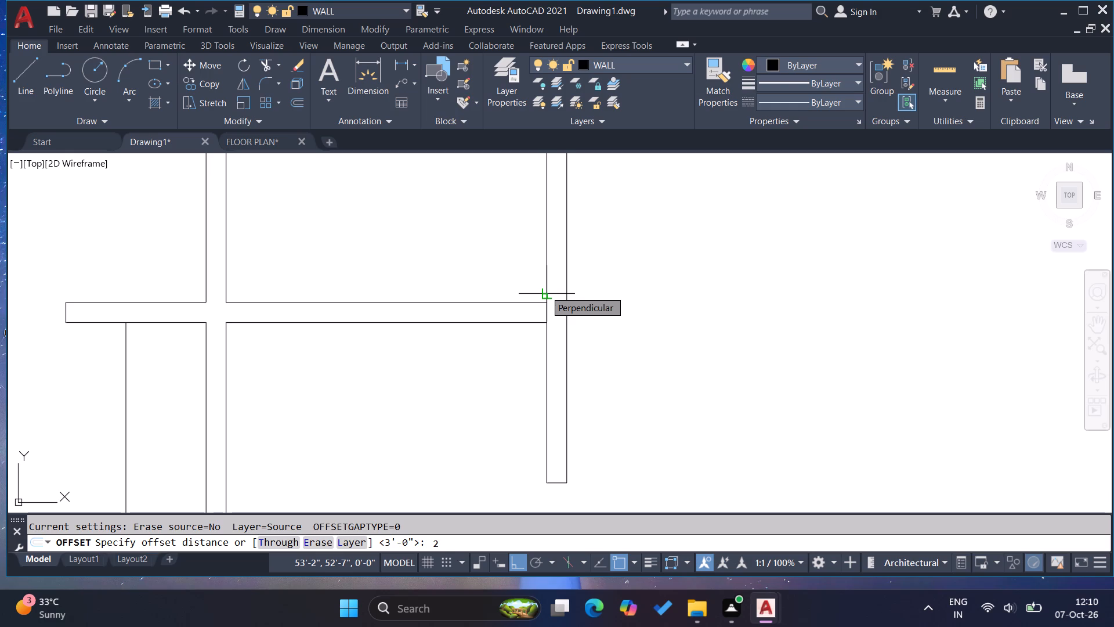
{"action": "key", "text": "apostrophe"}
{"action": "key", "text": "Return"}
{"action": "left_click", "coordinate": [545, 280]}
{"action": "left_click", "coordinate": [520, 274]}
{"action": "key", "text": "Escape"}
{"action": "key", "text": "Escape"}
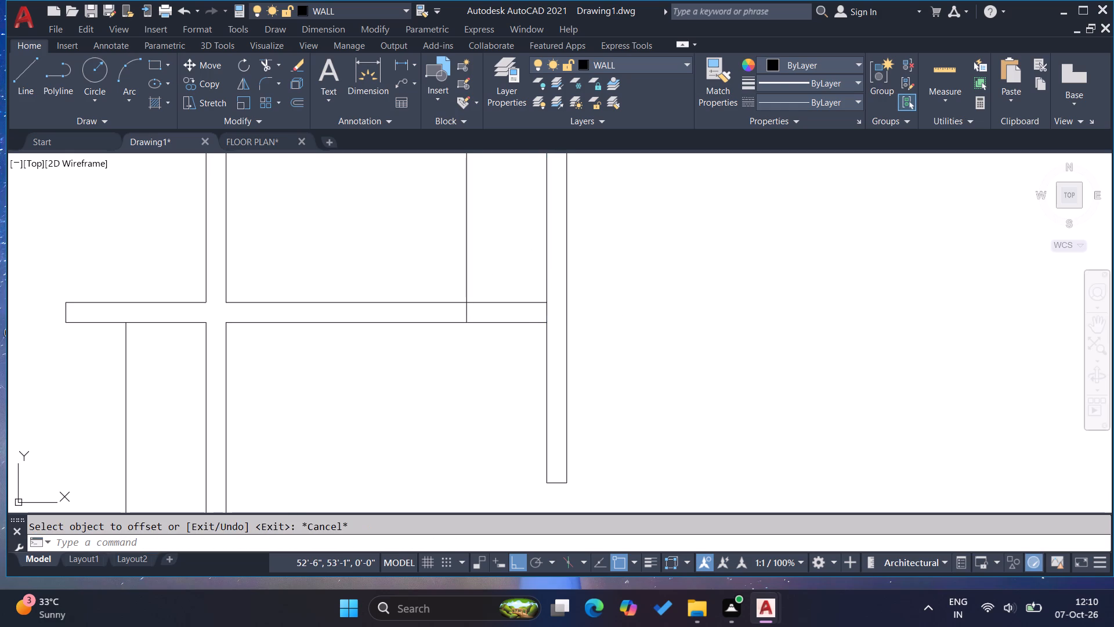
Offset the new vertical guide line 2'6" to the left to mark the other side of the partition opening.
{"action": "key", "text": "o"}
{"action": "key", "text": "Return"}
{"action": "type", "text": "2'6"}
{"action": "key", "text": "Return"}
{"action": "left_click", "coordinate": [466, 273]}
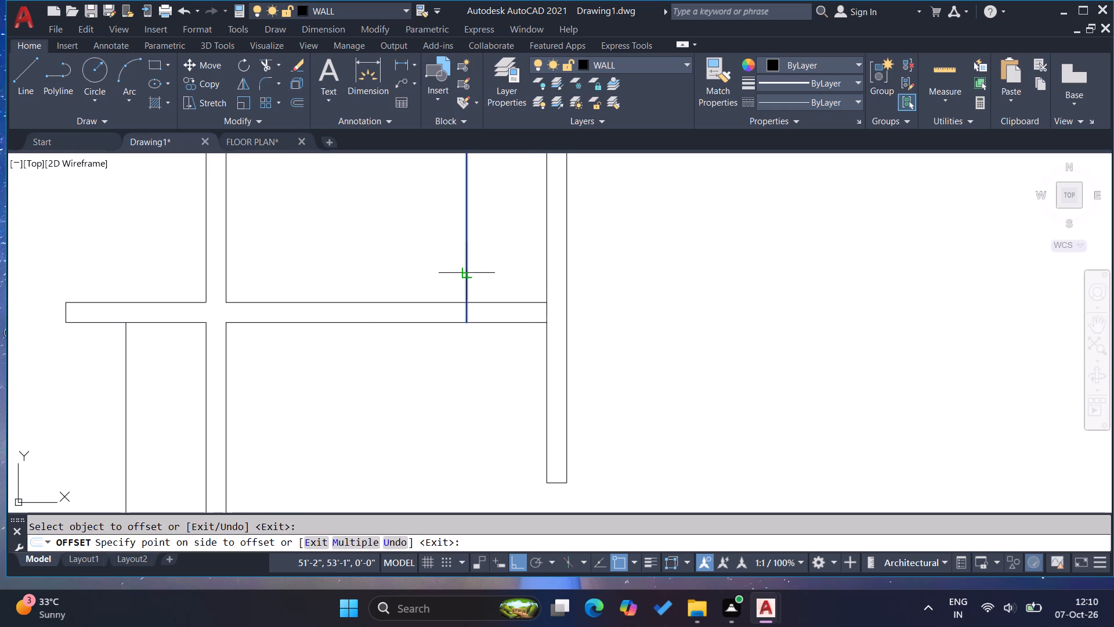
{"action": "left_click", "coordinate": [403, 283]}
{"action": "key", "text": "Escape"}
{"action": "key", "text": "Escape"}
{"action": "key", "text": "Escape"}
Trim the right central partition between the two guide lines into an opening and remove the guides' excess above it.
{"action": "type", "text": "tr"}
{"action": "key", "text": "Return"}
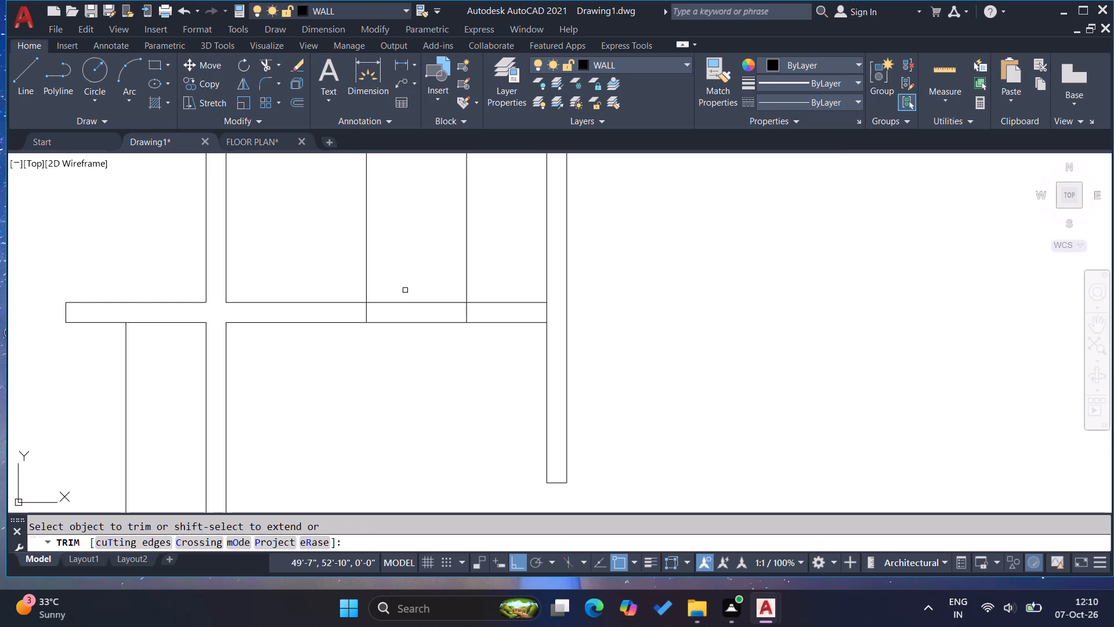
{"action": "left_click", "coordinate": [408, 301]}
{"action": "left_click", "coordinate": [417, 333]}
{"action": "left_click", "coordinate": [410, 285]}
{"action": "left_click", "coordinate": [386, 254]}
{"action": "left_click", "coordinate": [367, 244]}
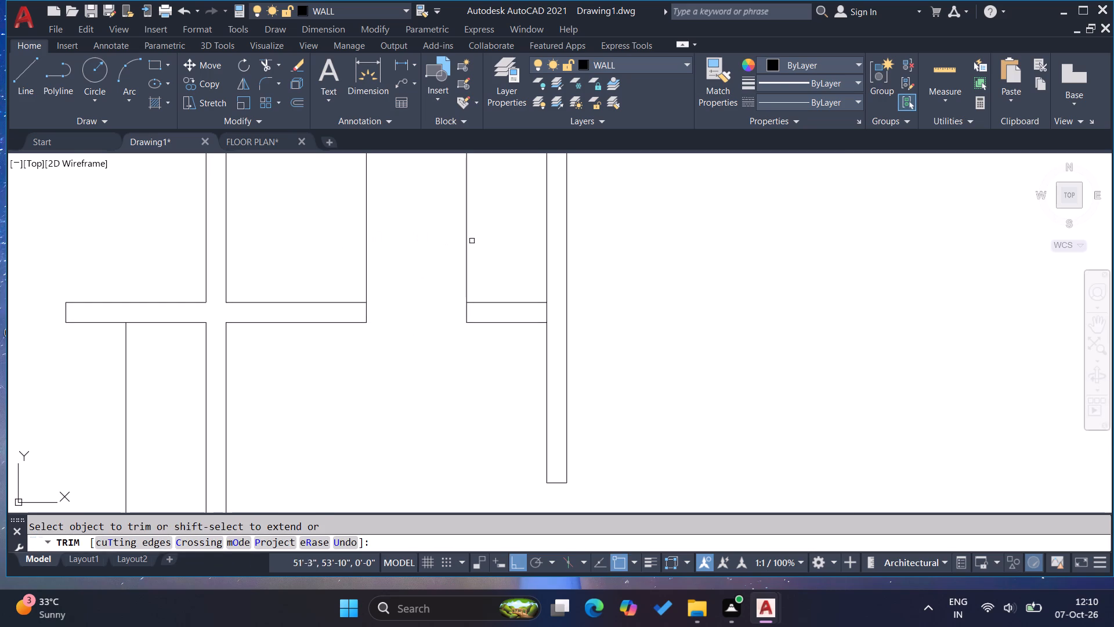
{"action": "left_click", "coordinate": [479, 241]}
{"action": "left_click", "coordinate": [363, 228]}
Trim away the wall face lines crossing the outer ends of the right and left central partitions so the walls join.
{"action": "left_click", "coordinate": [552, 307]}
{"action": "left_click", "coordinate": [527, 316]}
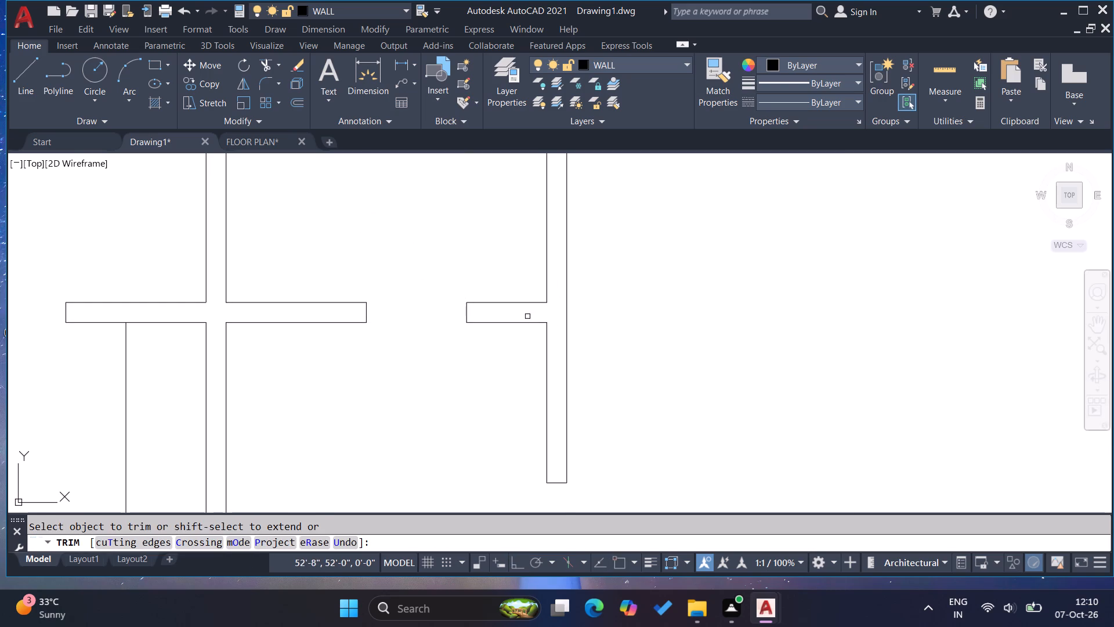
{"action": "scroll", "coordinate": [455, 312], "scroll_direction": "down", "scroll_amount": 2}
{"action": "scroll", "coordinate": [219, 313], "scroll_direction": "up", "scroll_amount": 2}
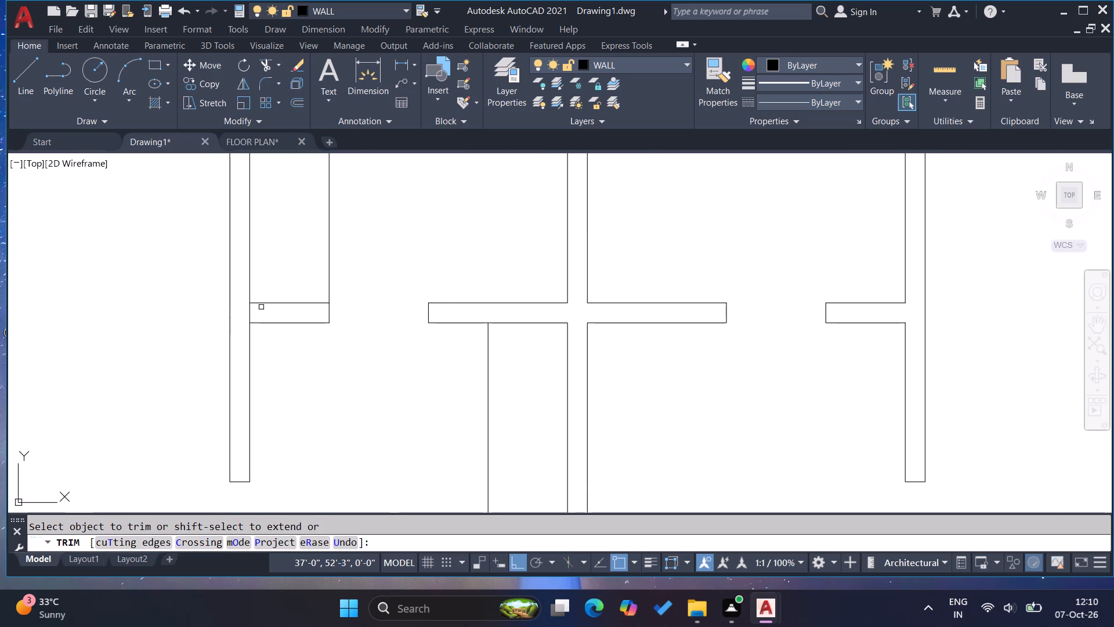
{"action": "left_click", "coordinate": [249, 310]}
{"action": "scroll", "coordinate": [377, 272], "scroll_direction": "down", "scroll_amount": 2}
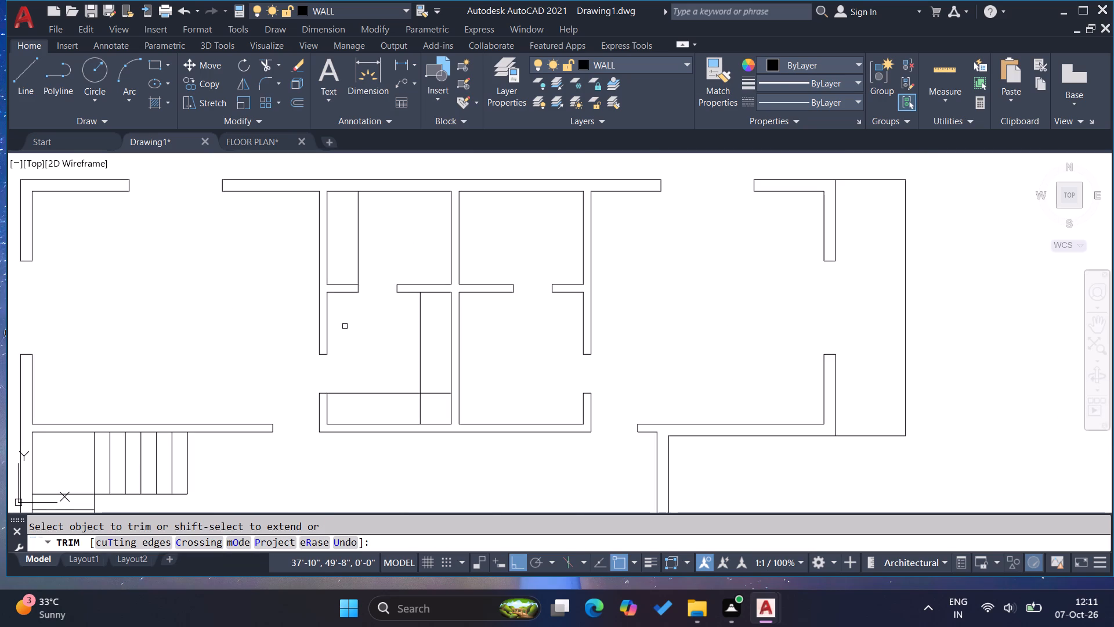
{"action": "key", "text": "Escape"}
{"action": "key", "text": "Escape"}
{"action": "key", "text": "Escape"}
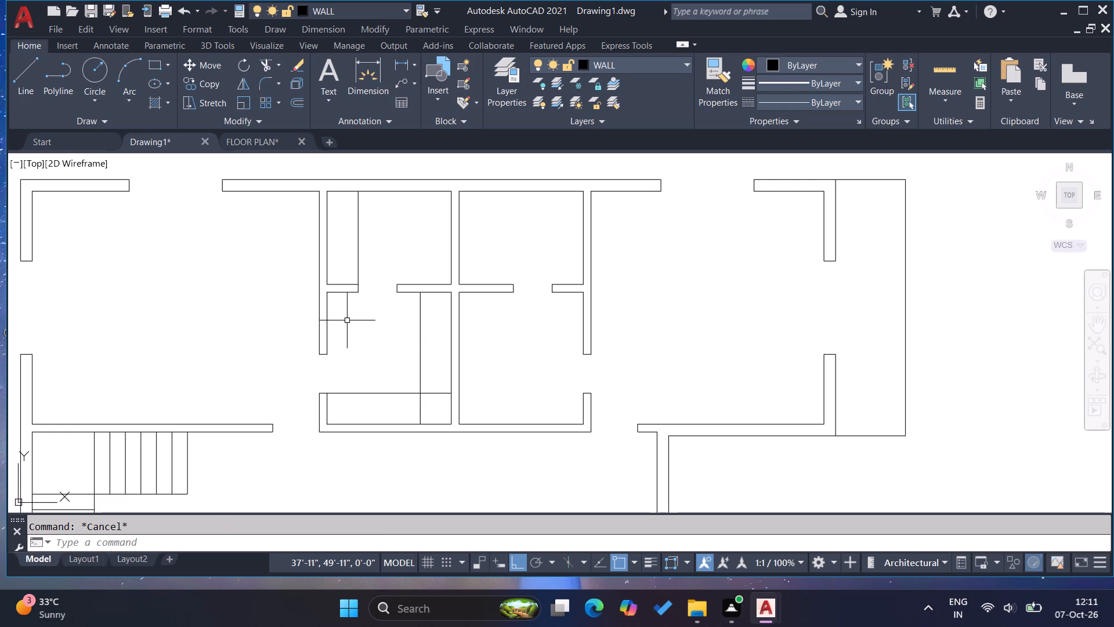
{"action": "key", "text": "Escape"}
{"action": "key", "text": "Escape"}
Look over the whole floor plan to check its walls and openings.
{"action": "scroll", "coordinate": [357, 319], "scroll_direction": "down", "scroll_amount": 1}
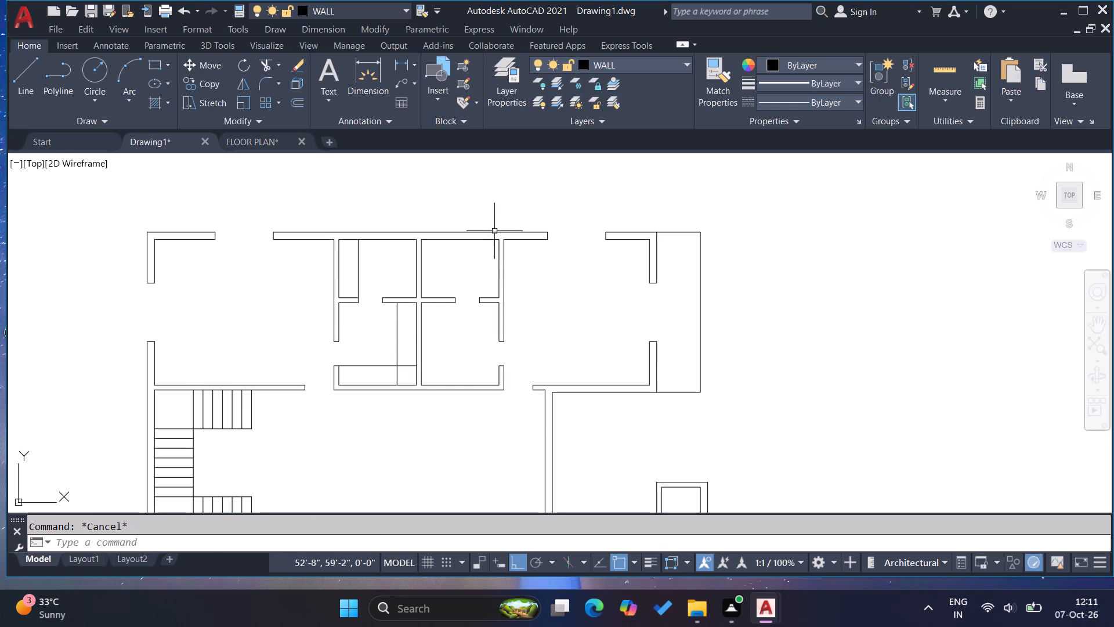
{"action": "scroll", "coordinate": [478, 340], "scroll_direction": "down", "scroll_amount": 2}
{"action": "scroll", "coordinate": [533, 329], "scroll_direction": "up", "scroll_amount": 2}
{"action": "scroll", "coordinate": [531, 326], "scroll_direction": "down", "scroll_amount": 1}
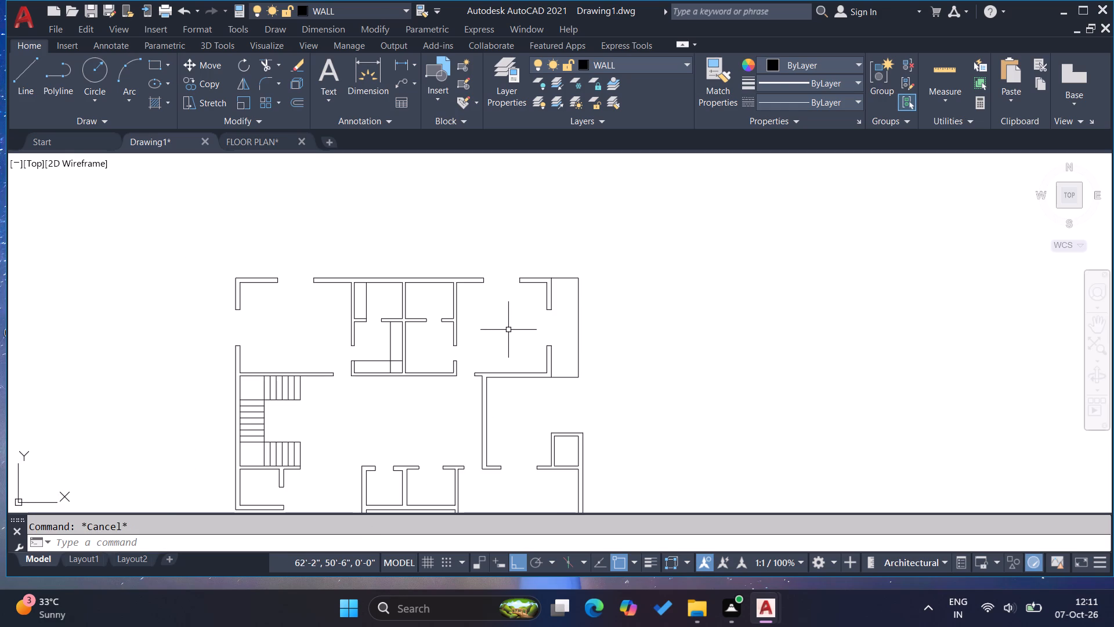
{"action": "scroll", "coordinate": [513, 327], "scroll_direction": "down", "scroll_amount": 2}
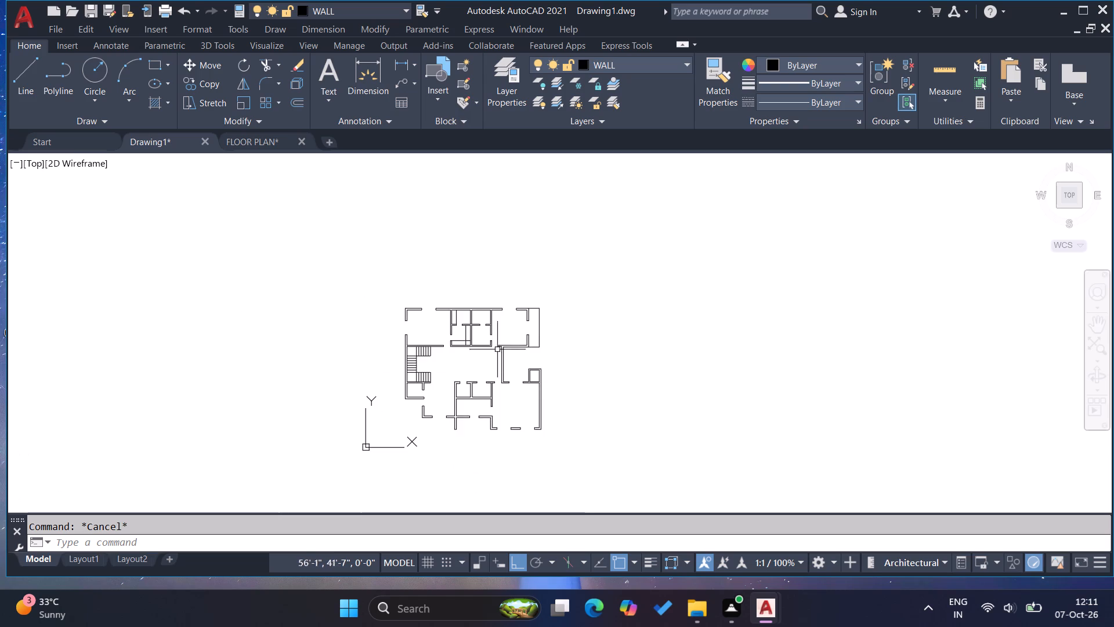
{"action": "scroll", "coordinate": [478, 375], "scroll_direction": "up", "scroll_amount": 1}
{"action": "key", "text": "Escape"}
{"action": "key", "text": "Escape"}
{"action": "key", "text": "Escape"}
{"action": "key", "text": "Escape"}
{"action": "scroll", "coordinate": [400, 398], "scroll_direction": "up", "scroll_amount": 2}
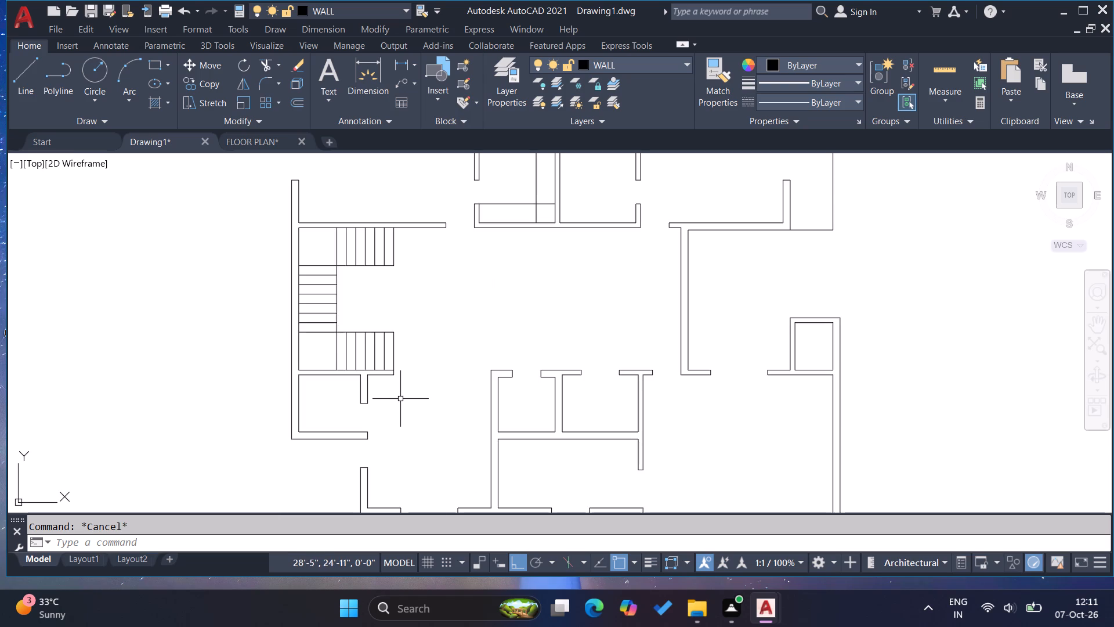
{"action": "scroll", "coordinate": [329, 391], "scroll_direction": "down", "scroll_amount": 2}
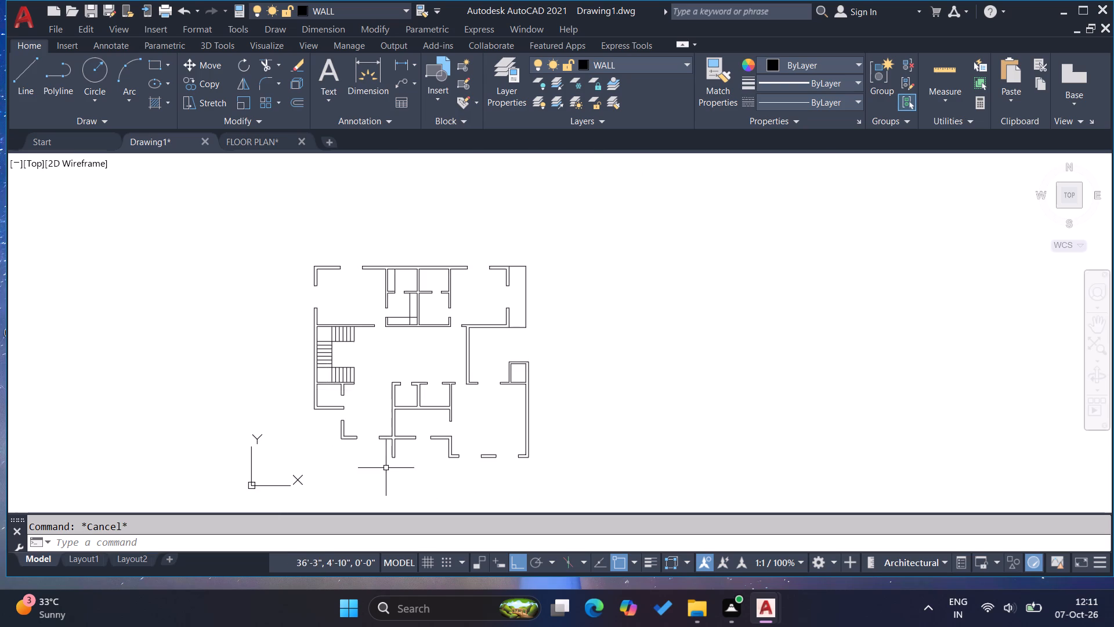
Draw a horizontal line about 14'6" long across the bottom entrance recess, joining the lower ends of its two side walls.
{"action": "scroll", "coordinate": [386, 469], "scroll_direction": "up", "scroll_amount": 2}
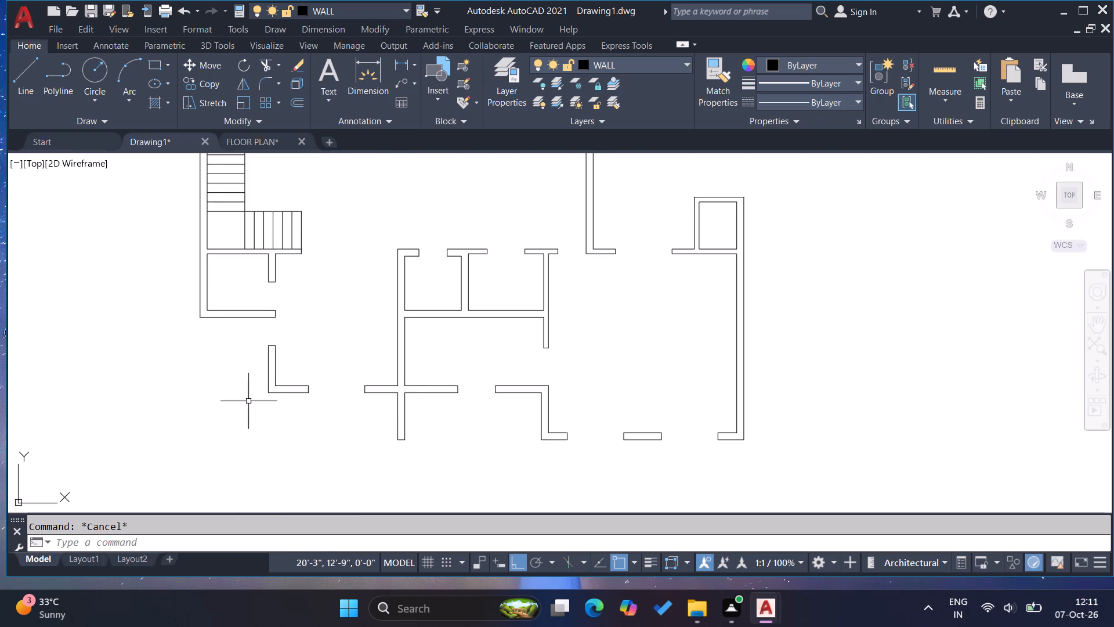
{"action": "scroll", "coordinate": [430, 381], "scroll_direction": "down", "scroll_amount": 2}
{"action": "scroll", "coordinate": [484, 355], "scroll_direction": "up", "scroll_amount": 1}
{"action": "scroll", "coordinate": [415, 451], "scroll_direction": "up", "scroll_amount": 2}
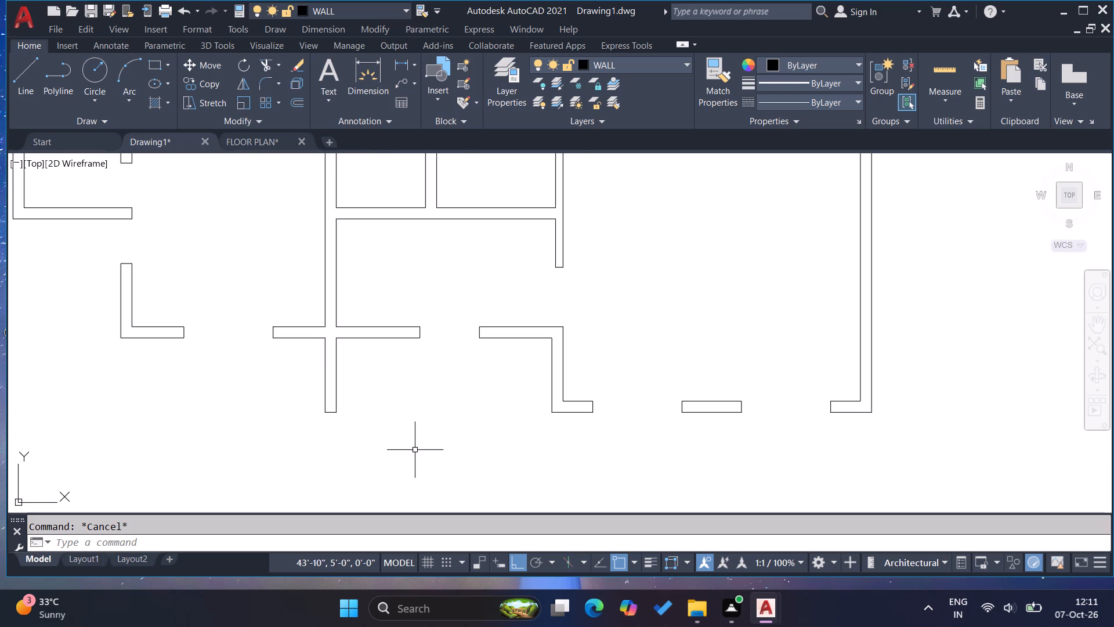
{"action": "key", "text": "l"}
{"action": "key", "text": "Return"}
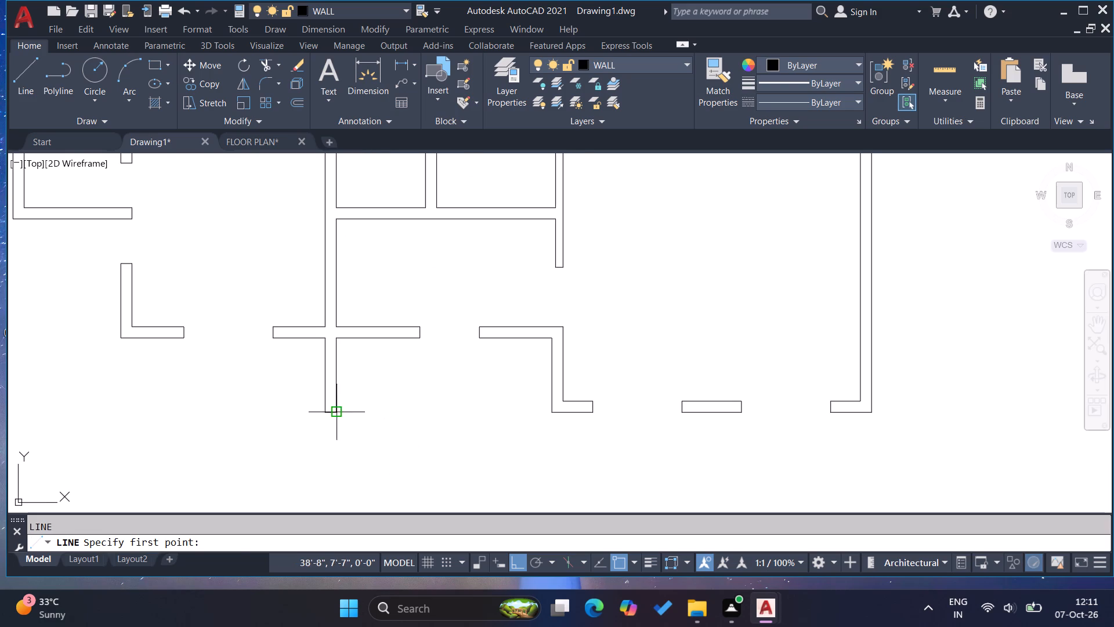
{"action": "left_click", "coordinate": [336, 408]}
{"action": "left_click", "coordinate": [549, 410]}
{"action": "key", "text": "Escape"}
{"action": "key", "text": "Escape"}
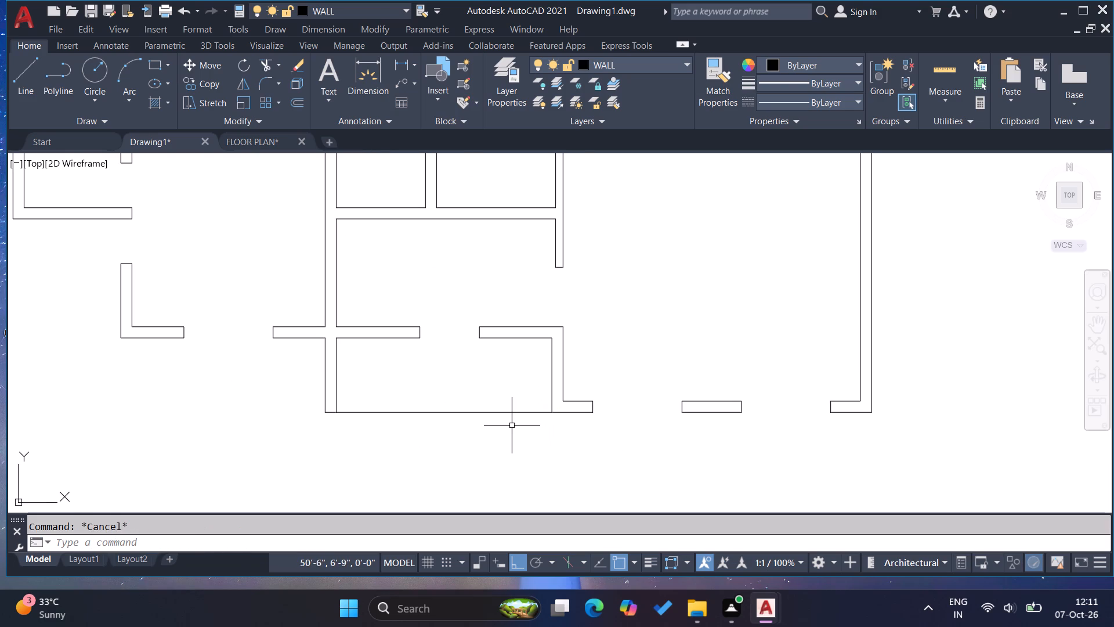
{"action": "key", "text": "Escape"}
{"action": "key", "text": "Escape"}
Offset the entrance line 1' downward, and offset the result another 1' downward to form the step edges.
{"action": "key", "text": "o"}
{"action": "key", "text": "Return"}
{"action": "type", "text": "1'"}
{"action": "key", "text": "Return"}
{"action": "left_click", "coordinate": [464, 414]}
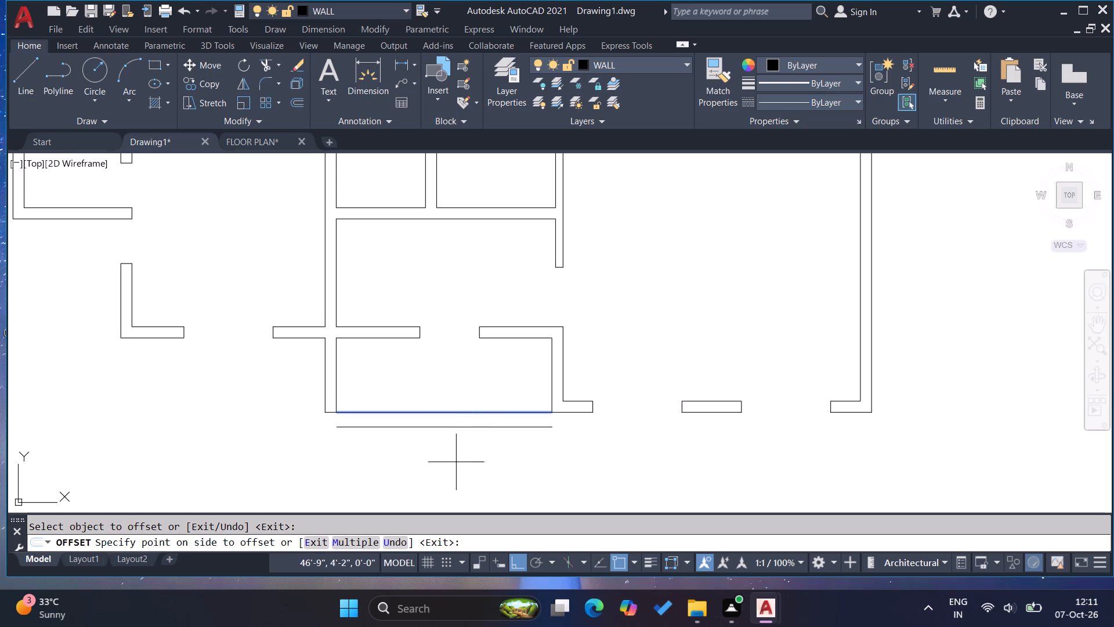
{"action": "left_click", "coordinate": [456, 460]}
{"action": "left_click", "coordinate": [464, 427]}
{"action": "left_click", "coordinate": [465, 460]}
{"action": "key", "text": "Escape"}
{"action": "key", "text": "Escape"}
{"action": "key", "text": "Escape"}
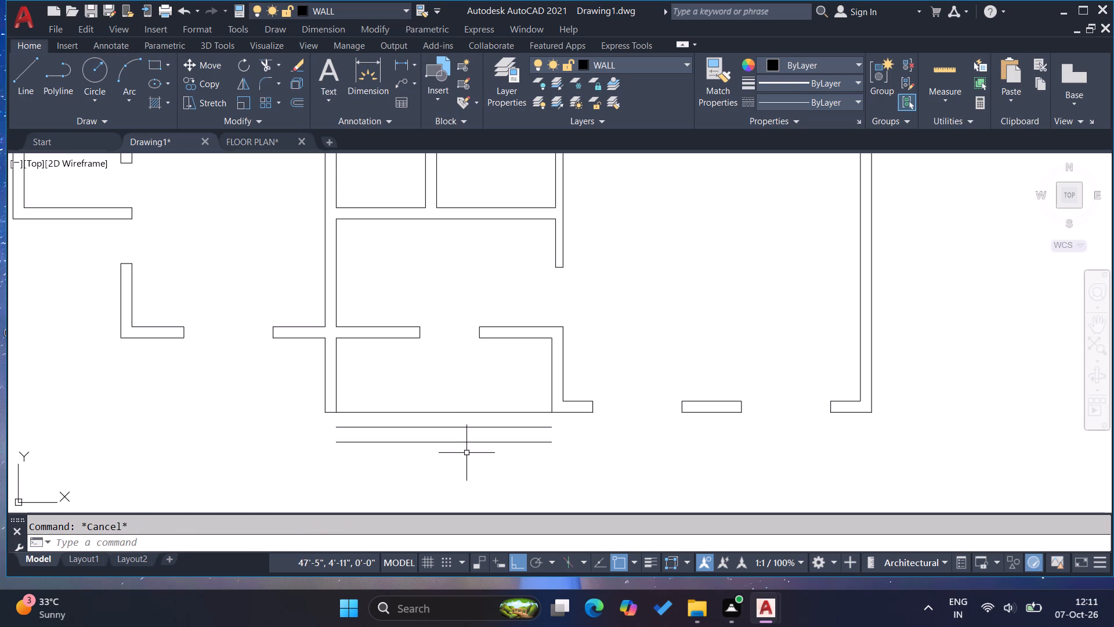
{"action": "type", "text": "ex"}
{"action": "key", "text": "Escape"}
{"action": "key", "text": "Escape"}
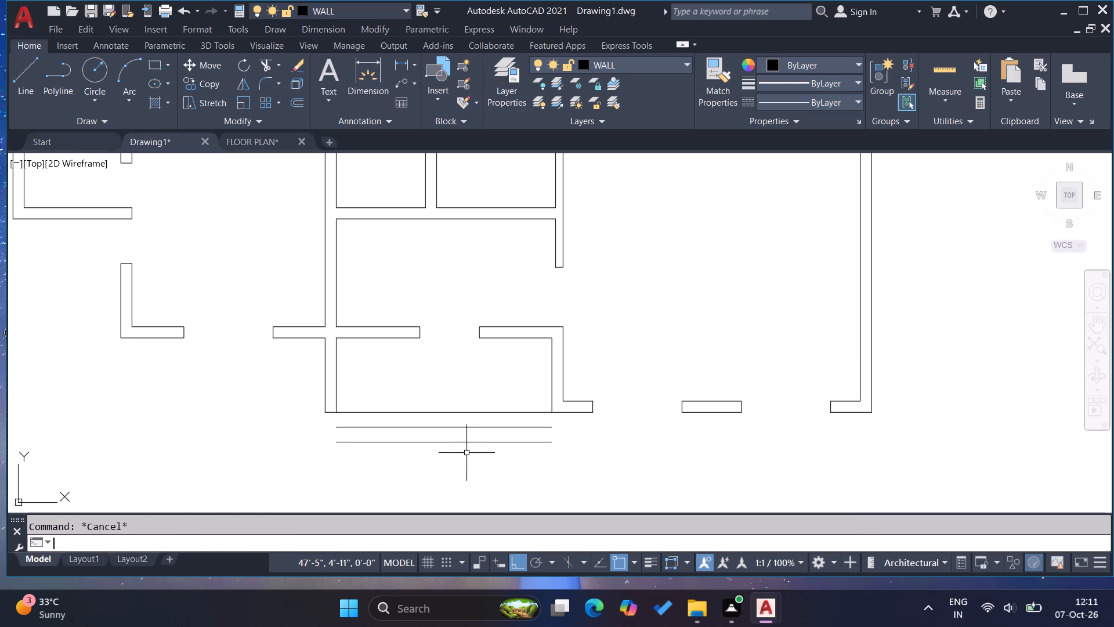
Draw vertical lines closing both ends of the entrance steps, from the recess corners down to the lowest step line.
{"action": "key", "text": "l"}
{"action": "key", "text": "Return"}
{"action": "left_click", "coordinate": [339, 411]}
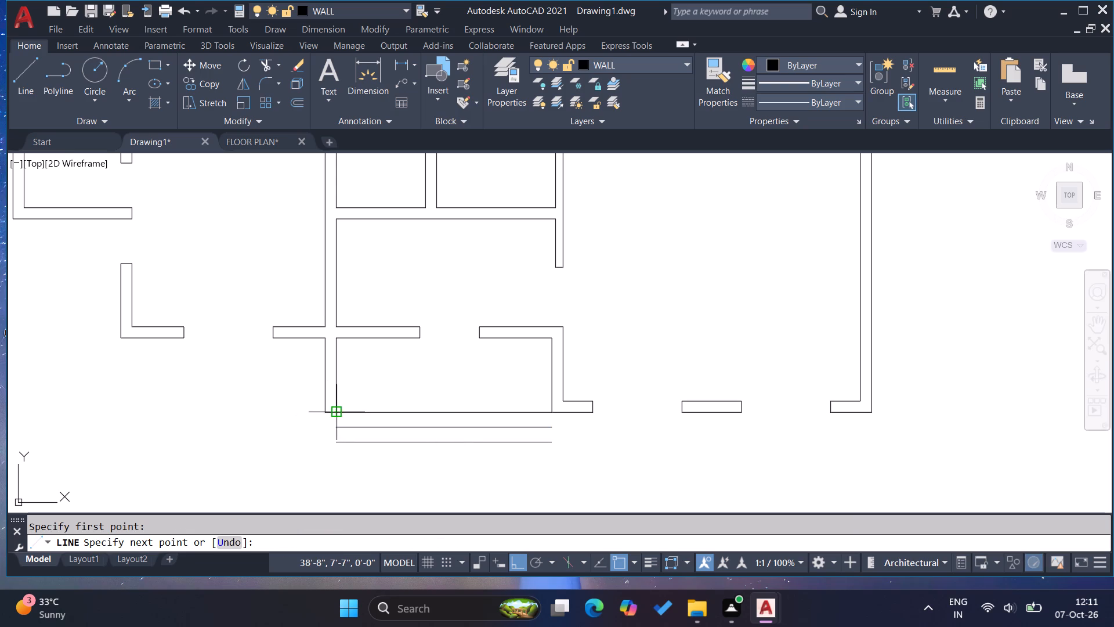
{"action": "left_click", "coordinate": [339, 443]}
{"action": "key", "text": "Return"}
{"action": "key", "text": "Return"}
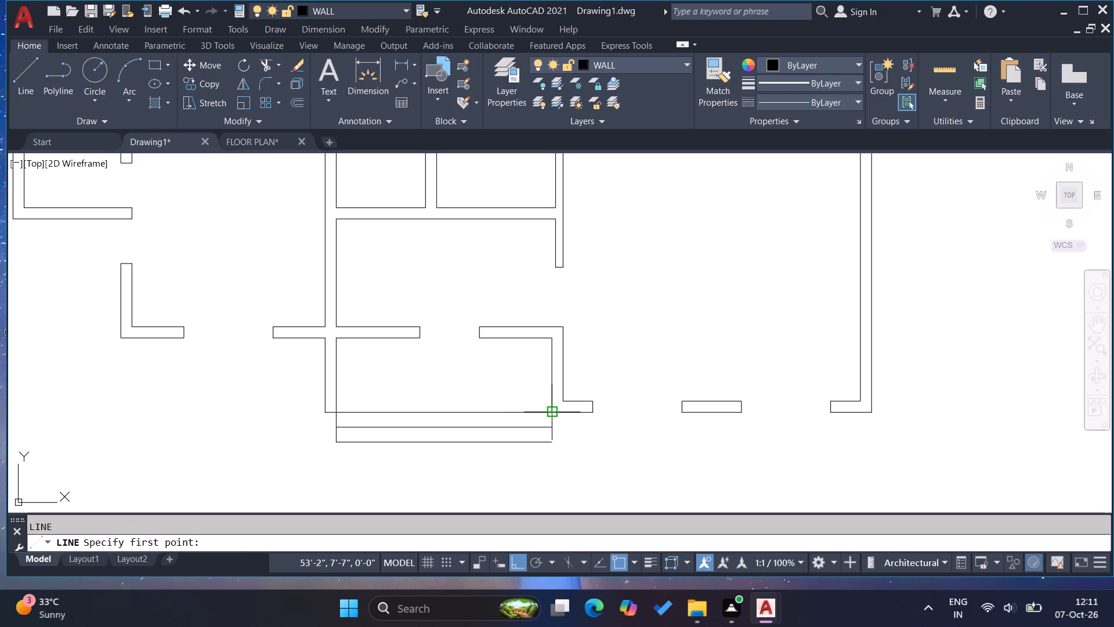
{"action": "left_click", "coordinate": [554, 415]}
{"action": "left_click", "coordinate": [552, 442]}
{"action": "key", "text": "Escape"}
{"action": "key", "text": "Escape"}
{"action": "key", "text": "Escape"}
Copy the D3 toilet door, D1 living area door and D2 bedroom door from the reference plan to the empty space right of the new plan.
{"action": "scroll", "coordinate": [595, 446], "scroll_direction": "down", "scroll_amount": 2}
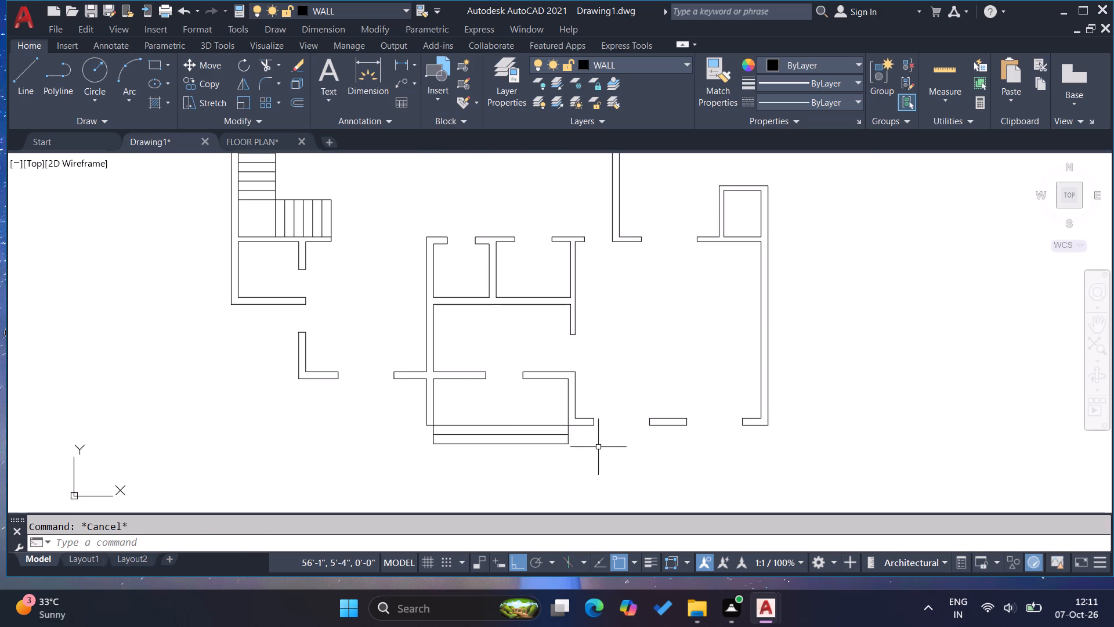
{"action": "scroll", "coordinate": [595, 448], "scroll_direction": "down", "scroll_amount": 1}
{"action": "scroll", "coordinate": [457, 305], "scroll_direction": "up", "scroll_amount": 1}
{"action": "scroll", "coordinate": [452, 344], "scroll_direction": "down", "scroll_amount": 1}
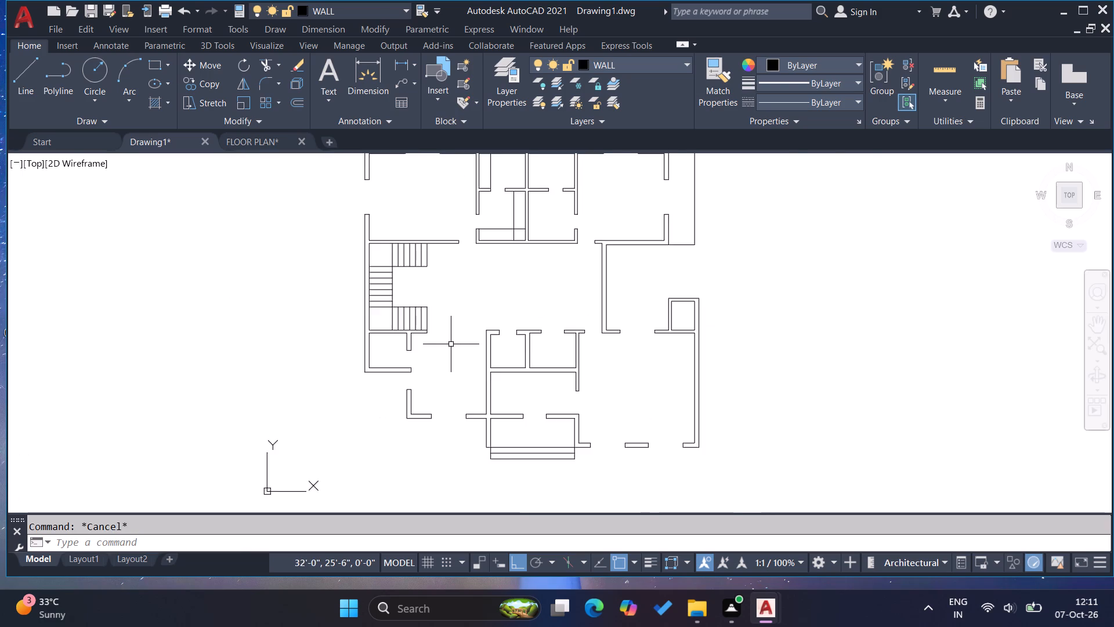
{"action": "scroll", "coordinate": [451, 344], "scroll_direction": "down", "scroll_amount": 5}
{"action": "scroll", "coordinate": [706, 191], "scroll_direction": "up", "scroll_amount": 5}
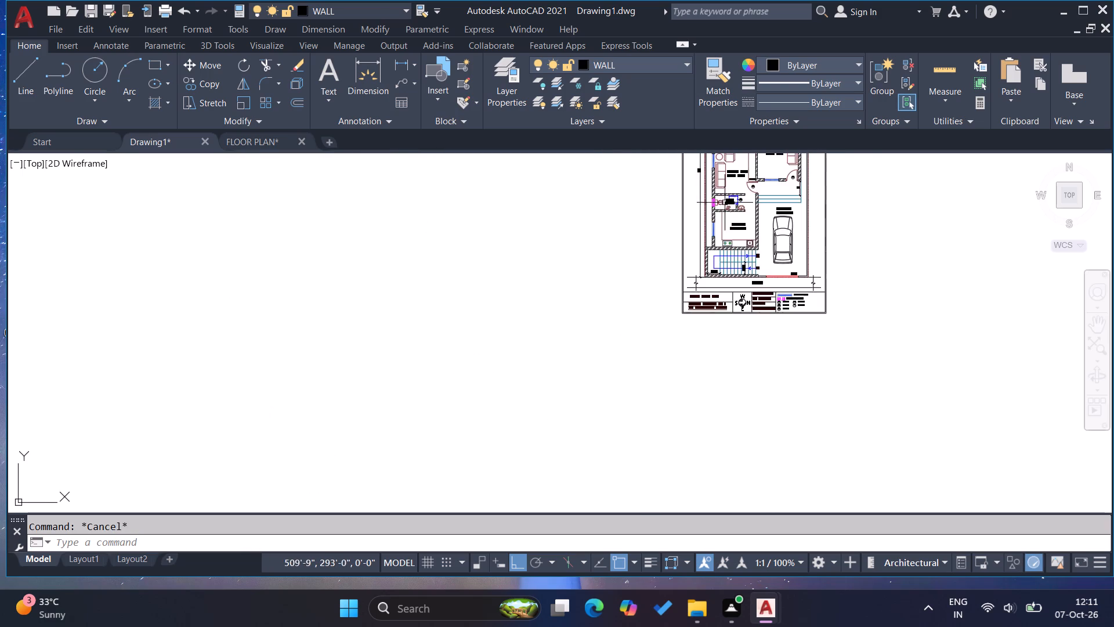
{"action": "scroll", "coordinate": [765, 191], "scroll_direction": "up", "scroll_amount": 2}
{"action": "scroll", "coordinate": [580, 361], "scroll_direction": "down", "scroll_amount": 2}
{"action": "scroll", "coordinate": [664, 310], "scroll_direction": "up", "scroll_amount": 2}
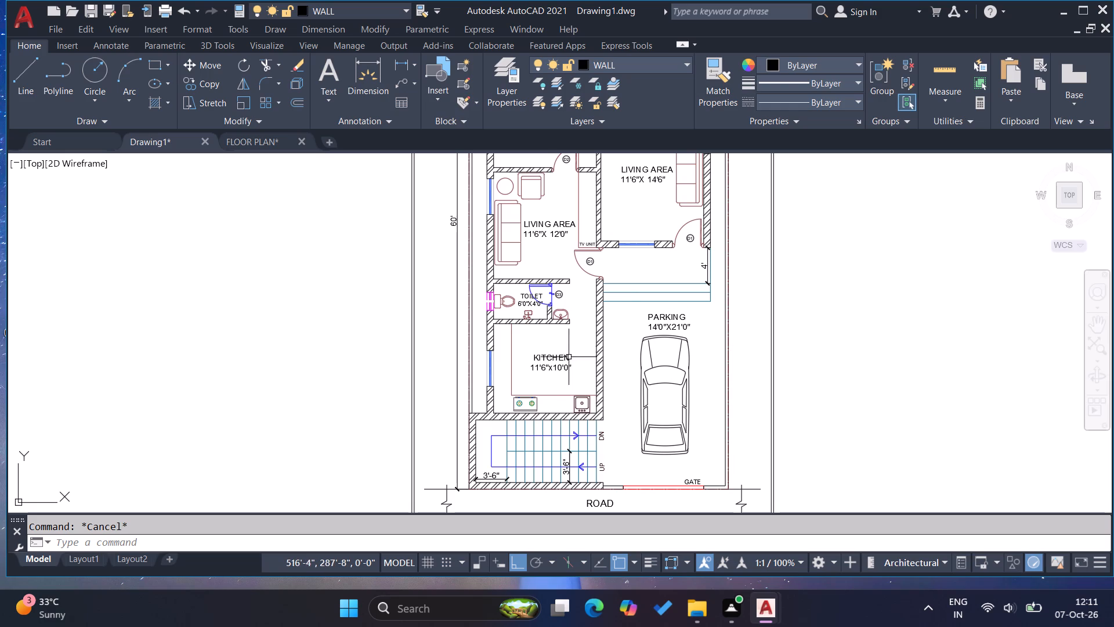
{"action": "scroll", "coordinate": [584, 266], "scroll_direction": "up", "scroll_amount": 2}
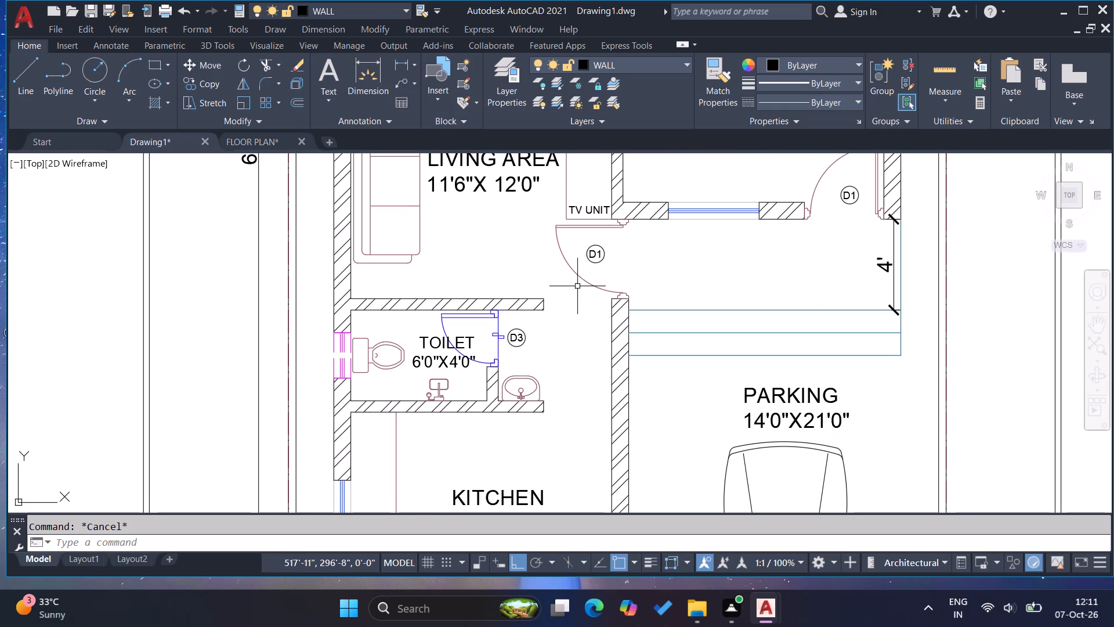
{"action": "left_click", "coordinate": [494, 342]}
{"action": "left_click", "coordinate": [491, 329]}
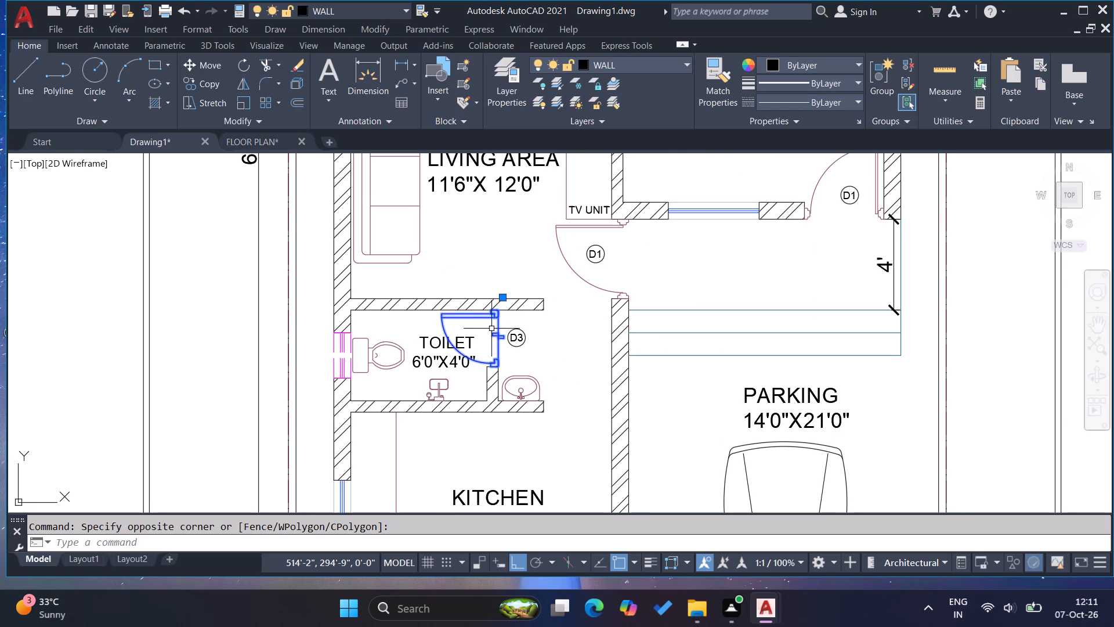
{"action": "left_click", "coordinate": [573, 257]}
{"action": "left_click", "coordinate": [556, 247]}
{"action": "scroll", "coordinate": [588, 326], "scroll_direction": "down", "scroll_amount": 4}
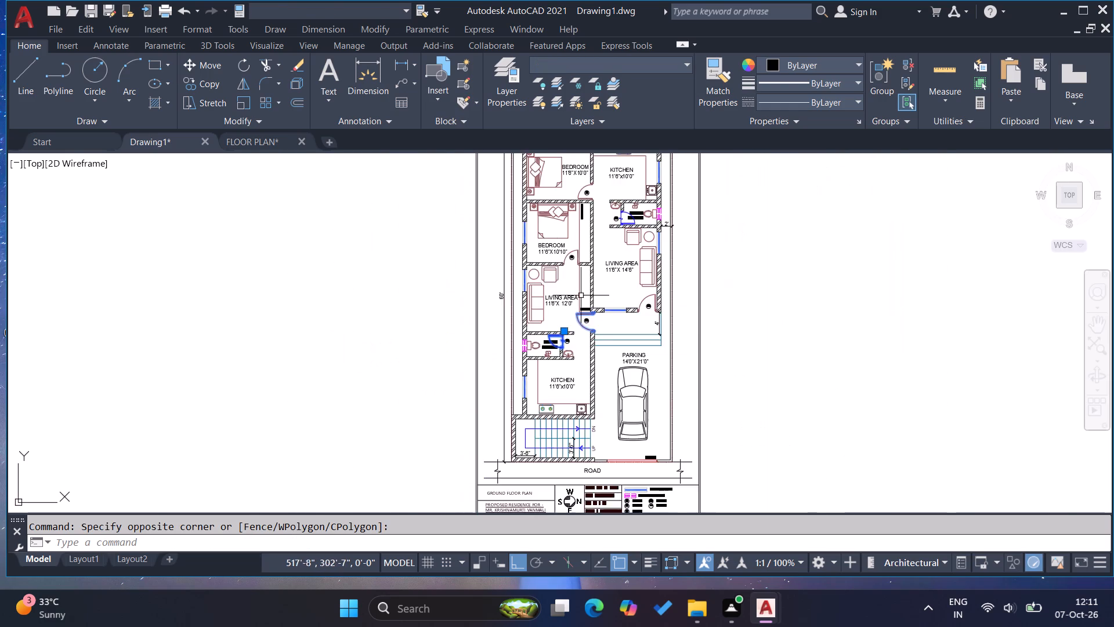
{"action": "scroll", "coordinate": [580, 235], "scroll_direction": "up", "scroll_amount": 4}
{"action": "left_click", "coordinate": [584, 266]}
{"action": "left_click", "coordinate": [573, 234]}
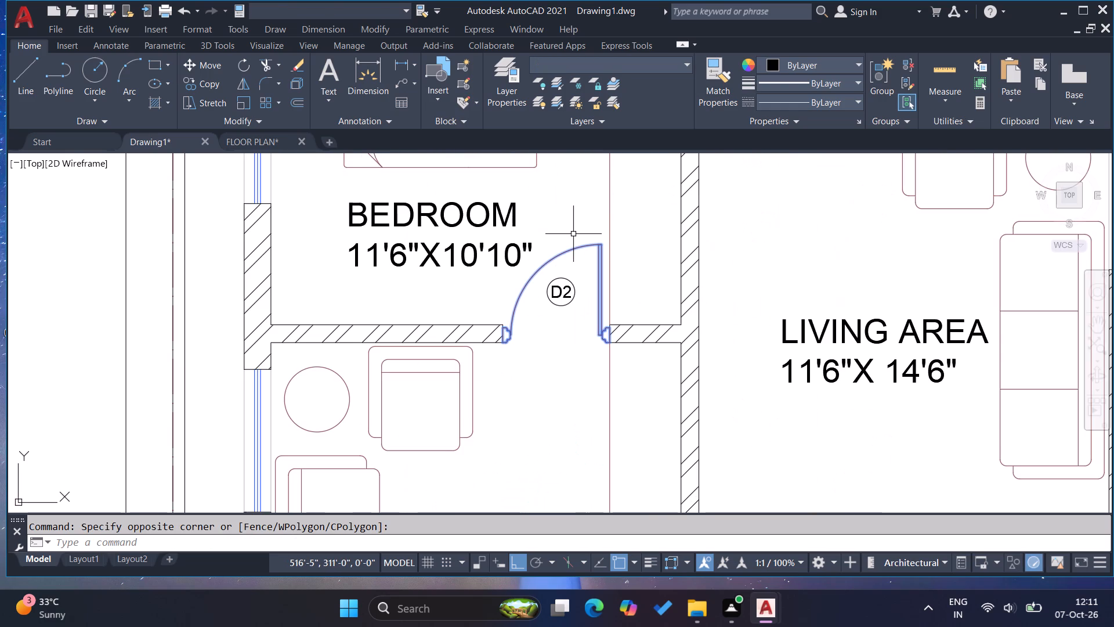
{"action": "key", "text": "c"}
{"action": "key", "text": "o"}
{"action": "key", "text": "Return"}
{"action": "left_click", "coordinate": [573, 244]}
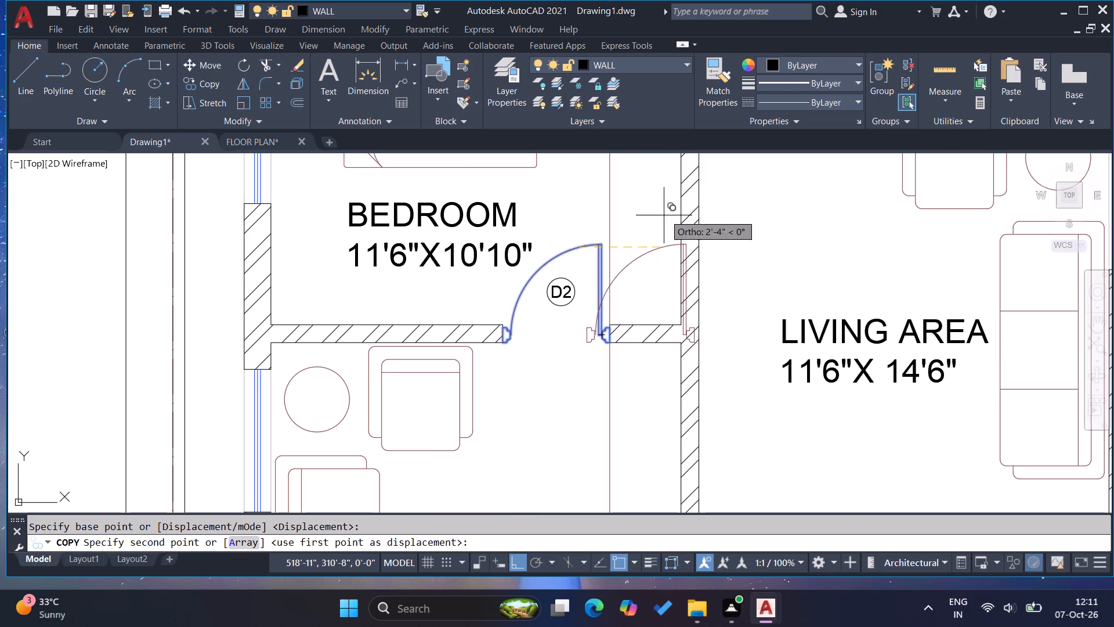
{"action": "scroll", "coordinate": [665, 215], "scroll_direction": "down", "scroll_amount": 6}
{"action": "scroll", "coordinate": [542, 323], "scroll_direction": "down", "scroll_amount": 4}
{"action": "left_click", "coordinate": [533, 565]}
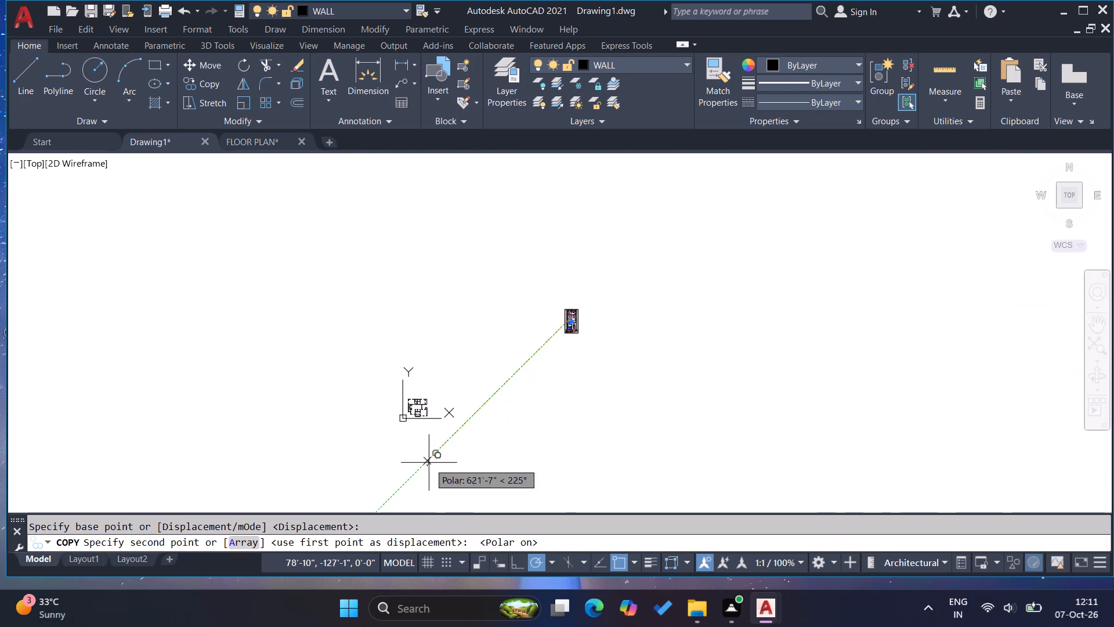
{"action": "scroll", "coordinate": [429, 463], "scroll_direction": "up", "scroll_amount": 3}
{"action": "scroll", "coordinate": [423, 246], "scroll_direction": "up", "scroll_amount": 3}
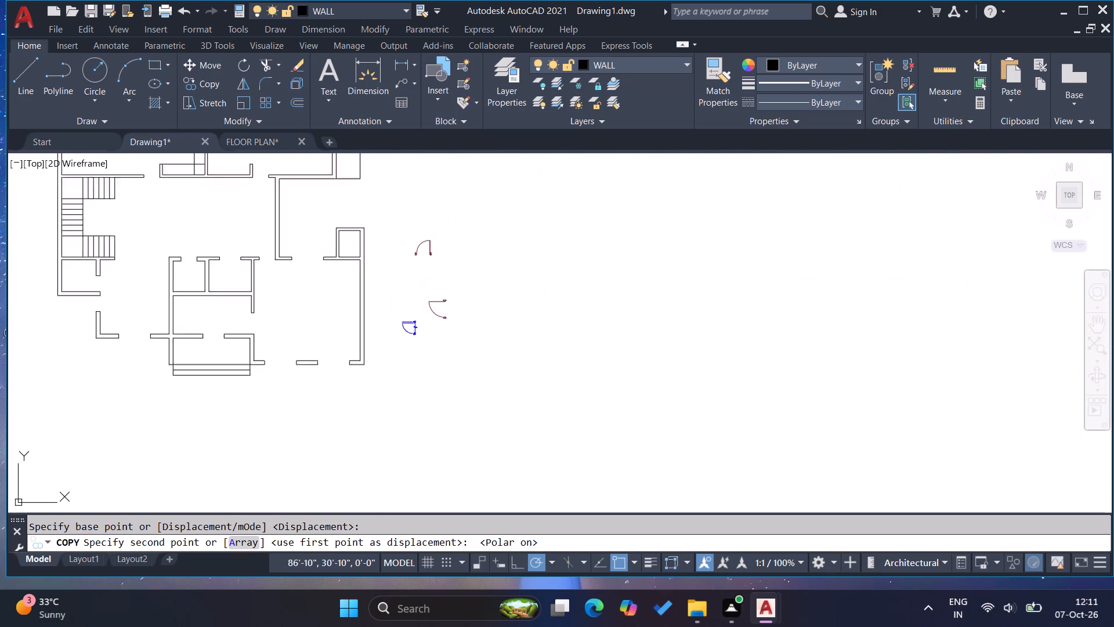
{"action": "scroll", "coordinate": [429, 241], "scroll_direction": "up", "scroll_amount": 1}
{"action": "left_click", "coordinate": [415, 264]}
{"action": "key", "text": "Escape"}
{"action": "key", "text": "Escape"}
{"action": "key", "text": "Escape"}
In the FLOOR PLAN drawing, copy to the clipboard the whole framed plan sheet just right of the sheet with the parked car.
{"action": "scroll", "coordinate": [450, 337], "scroll_direction": "down", "scroll_amount": 2}
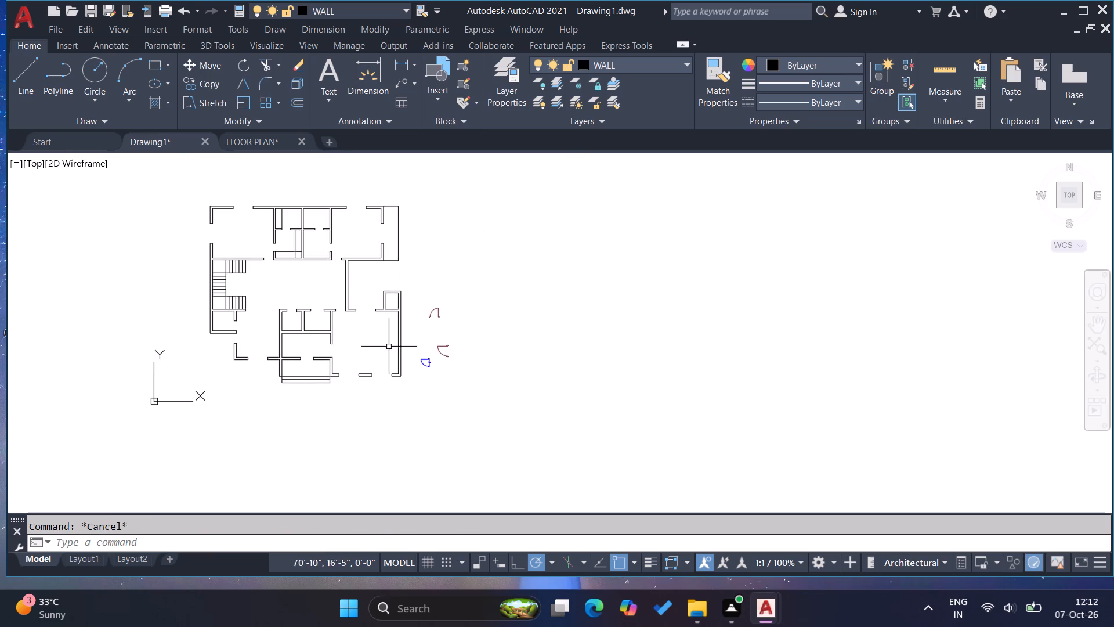
{"action": "scroll", "coordinate": [263, 354], "scroll_direction": "down", "scroll_amount": 2}
{"action": "scroll", "coordinate": [317, 347], "scroll_direction": "down", "scroll_amount": 2}
{"action": "scroll", "coordinate": [552, 214], "scroll_direction": "up", "scroll_amount": 7}
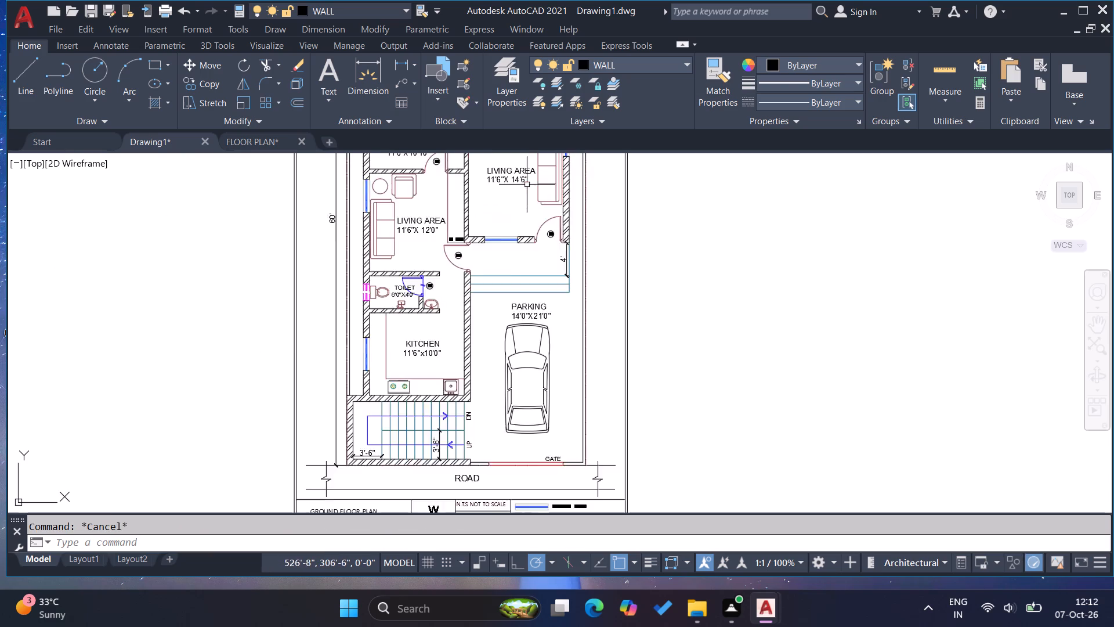
{"action": "scroll", "coordinate": [520, 255], "scroll_direction": "down", "scroll_amount": 5}
{"action": "scroll", "coordinate": [509, 244], "scroll_direction": "up", "scroll_amount": 2}
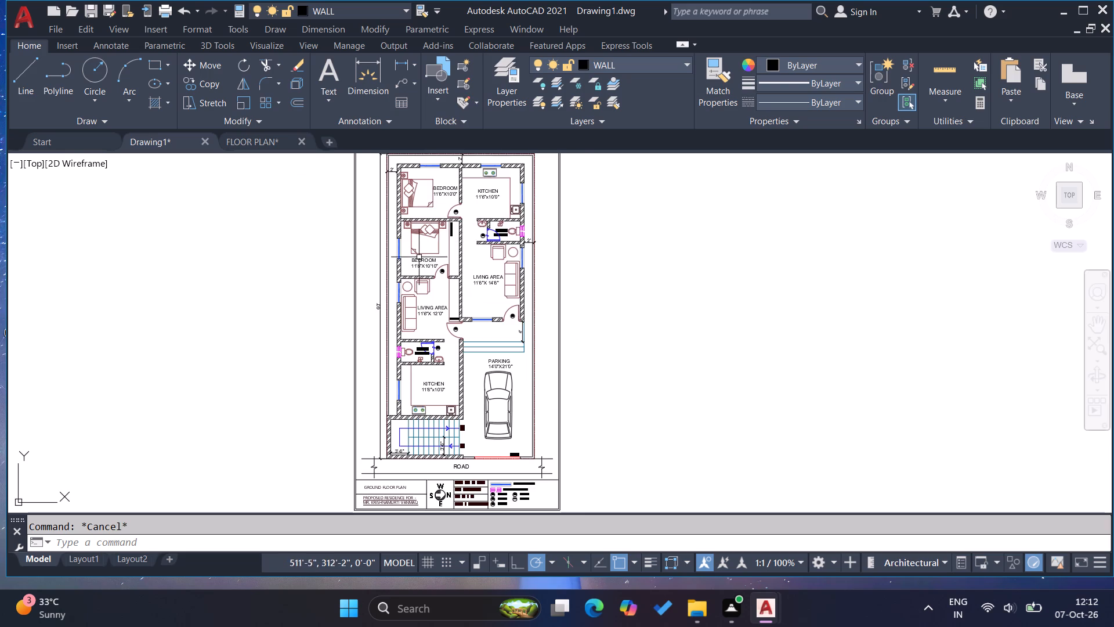
{"action": "left_click", "coordinate": [245, 145]}
{"action": "scroll", "coordinate": [512, 301], "scroll_direction": "down", "scroll_amount": 1}
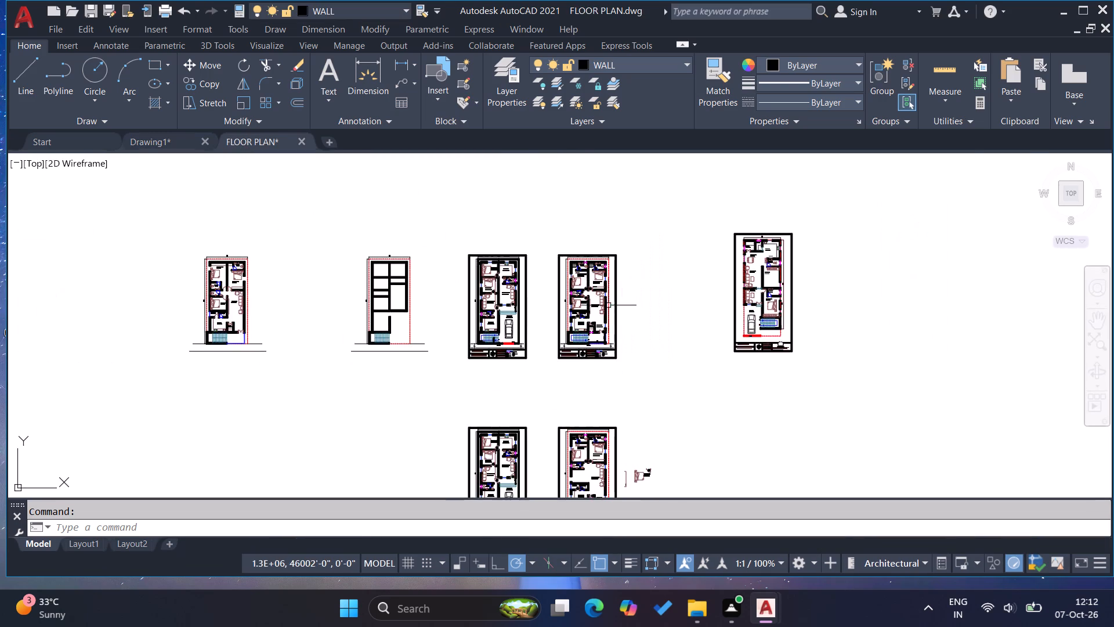
{"action": "scroll", "coordinate": [592, 297], "scroll_direction": "up", "scroll_amount": 2}
{"action": "scroll", "coordinate": [558, 322], "scroll_direction": "down", "scroll_amount": 1}
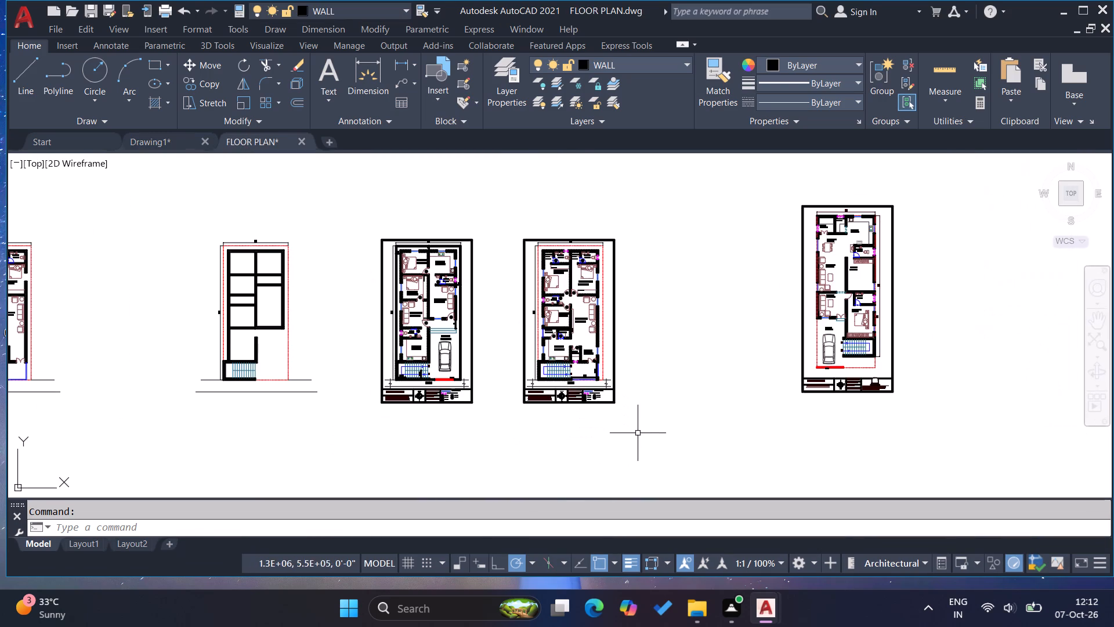
{"action": "left_click", "coordinate": [638, 433]}
{"action": "left_click", "coordinate": [513, 221]}
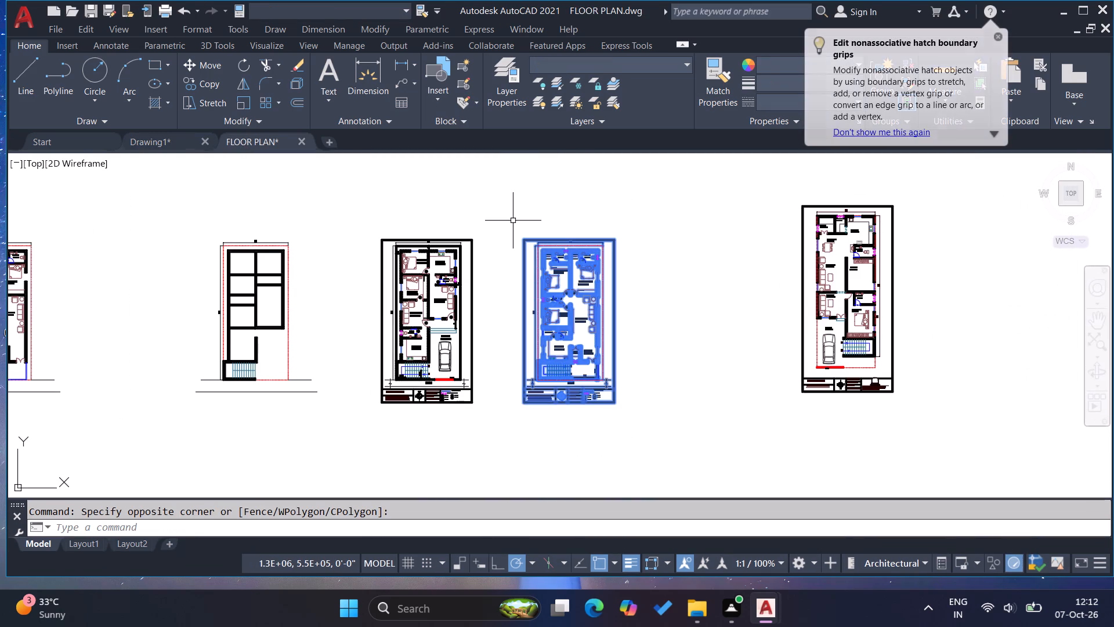
{"action": "key", "text": "ctrl+c"}
Paste the copied plan sheet into Drawing1, right of the new plan and door symbols, its base level with the plan's bottom wall.
{"action": "left_click", "coordinate": [164, 149]}
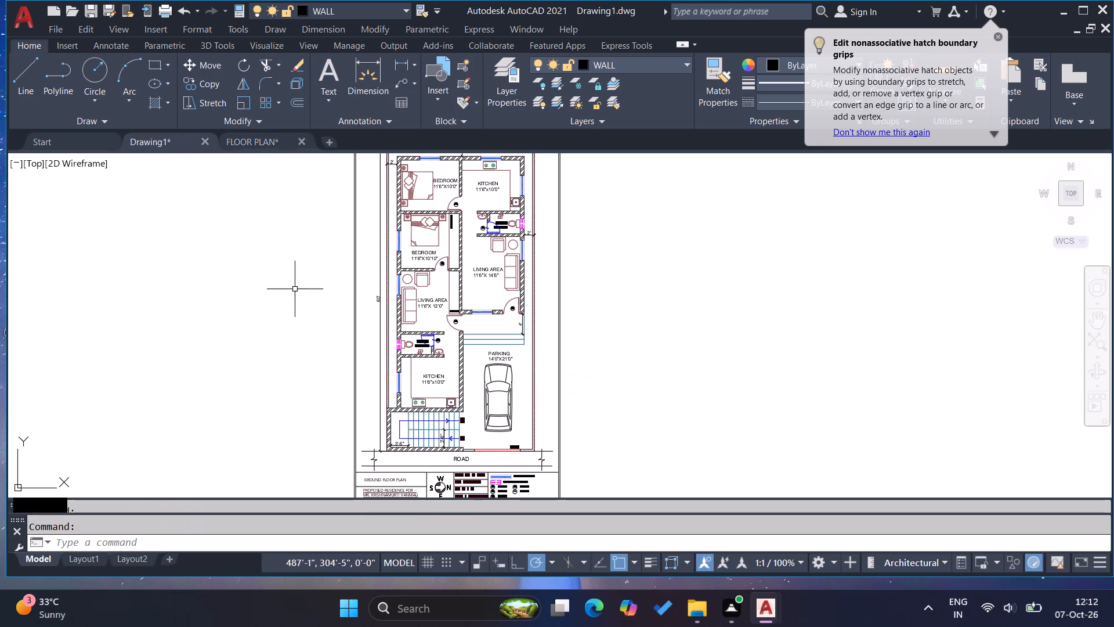
{"action": "key", "text": "ctrl+v"}
{"action": "scroll", "coordinate": [620, 379], "scroll_direction": "down", "scroll_amount": 3}
{"action": "scroll", "coordinate": [684, 385], "scroll_direction": "down", "scroll_amount": 2}
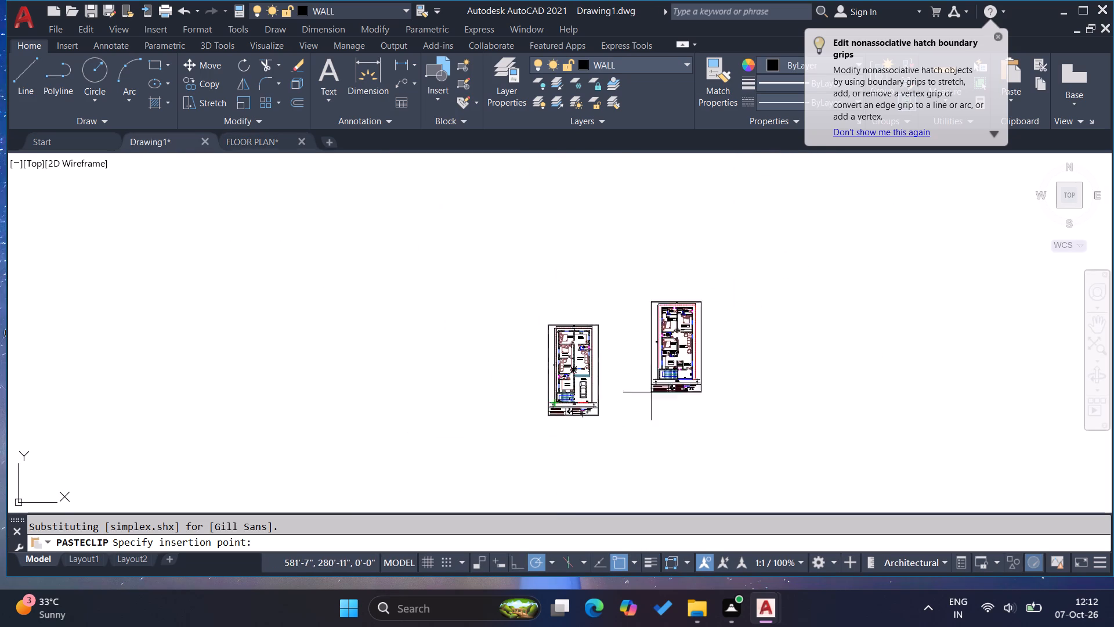
{"action": "scroll", "coordinate": [684, 385], "scroll_direction": "down", "scroll_amount": 1}
{"action": "scroll", "coordinate": [557, 483], "scroll_direction": "up", "scroll_amount": 3}
{"action": "scroll", "coordinate": [458, 487], "scroll_direction": "up", "scroll_amount": 2}
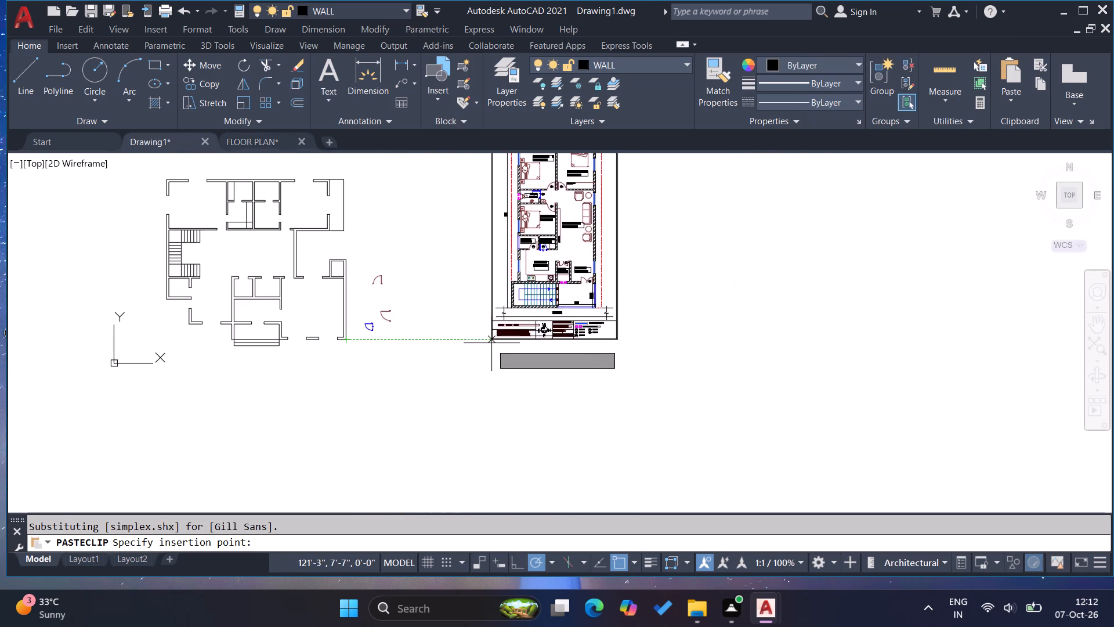
{"action": "left_click", "coordinate": [491, 343]}
{"action": "key", "text": "Escape"}
{"action": "key", "text": "Escape"}
{"action": "key", "text": "Escape"}
{"action": "key", "text": "Escape"}
{"action": "key", "text": "Escape"}
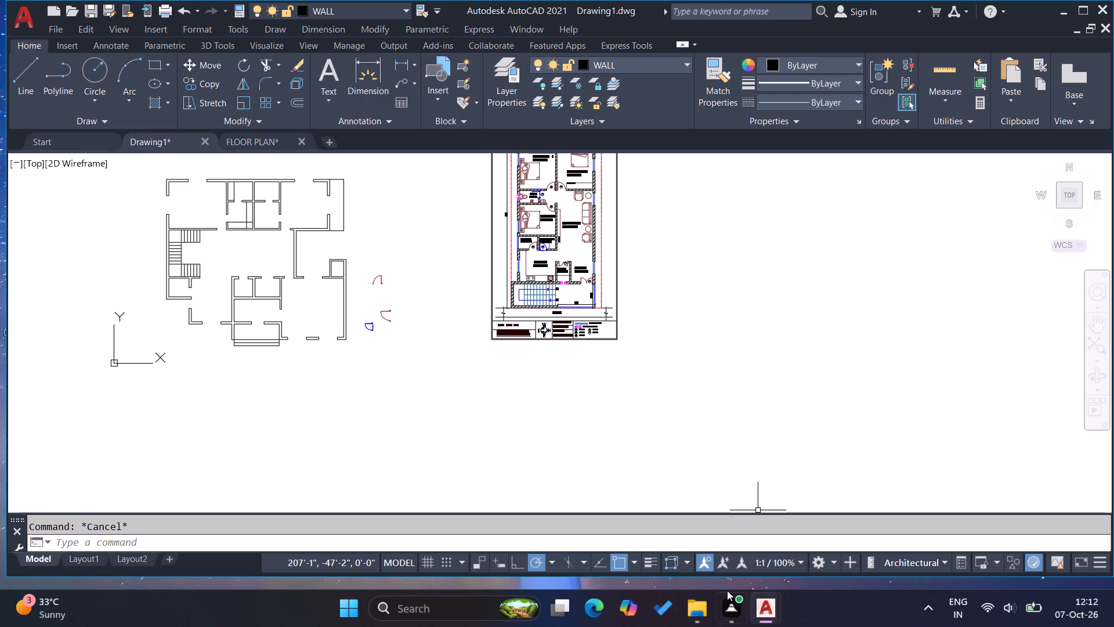
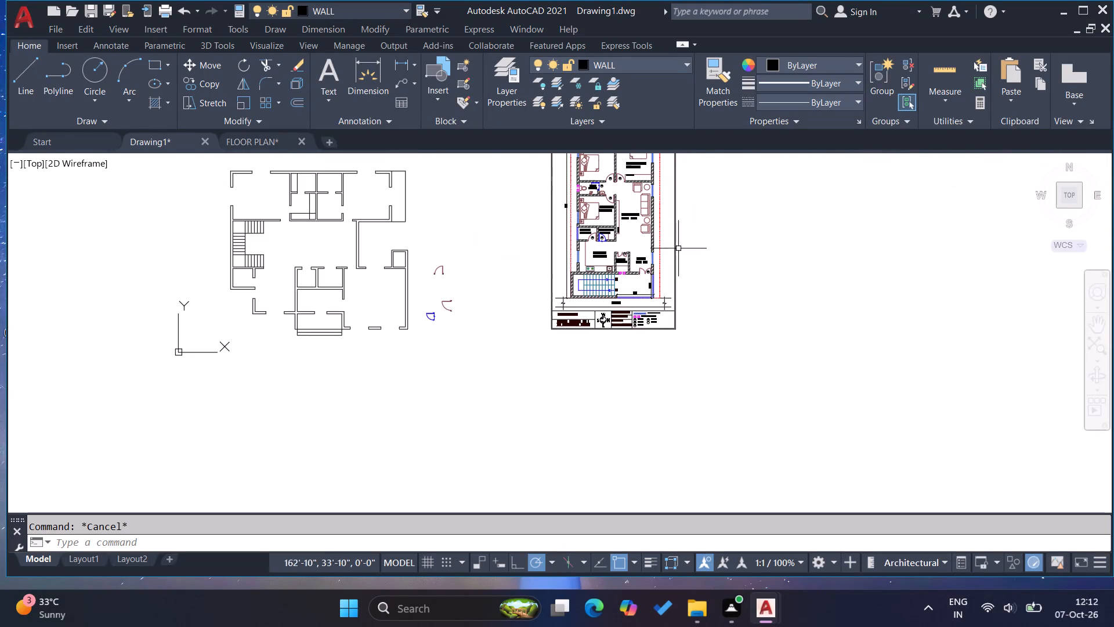
Copy the DD double door from the reference plan's sitout into the new plan's entrance opening above the steps.
{"action": "scroll", "coordinate": [623, 265], "scroll_direction": "up", "scroll_amount": 2}
{"action": "scroll", "coordinate": [676, 278], "scroll_direction": "up", "scroll_amount": 3}
{"action": "left_click", "coordinate": [662, 287]}
{"action": "left_click", "coordinate": [645, 273]}
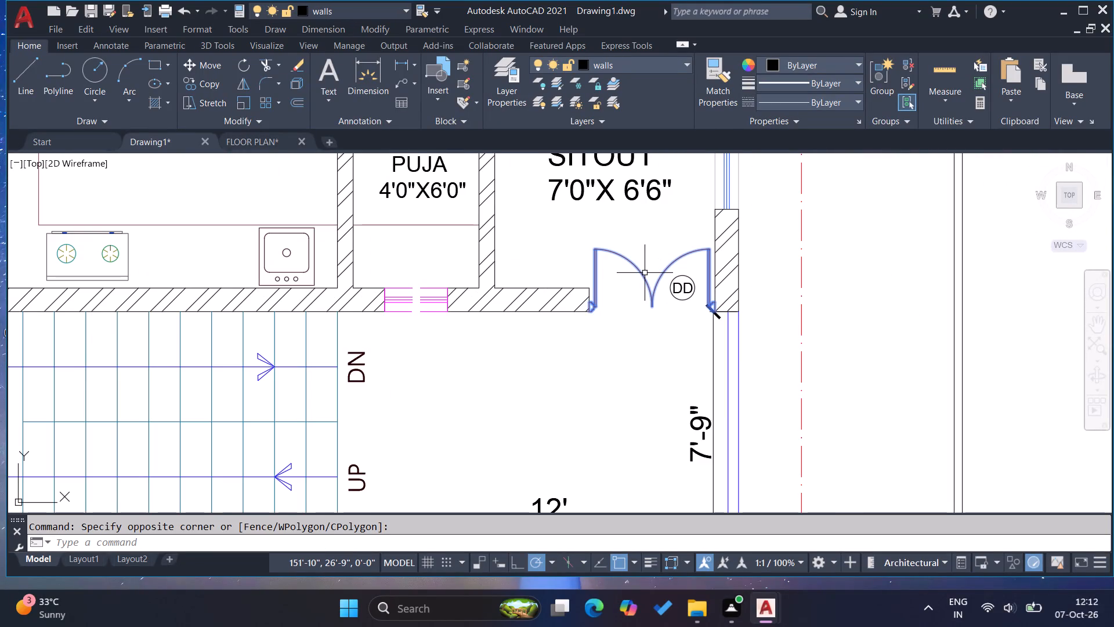
{"action": "key", "text": "c"}
{"action": "key", "text": "o"}
{"action": "key", "text": "Return"}
{"action": "scroll", "coordinate": [574, 320], "scroll_direction": "up", "scroll_amount": 4}
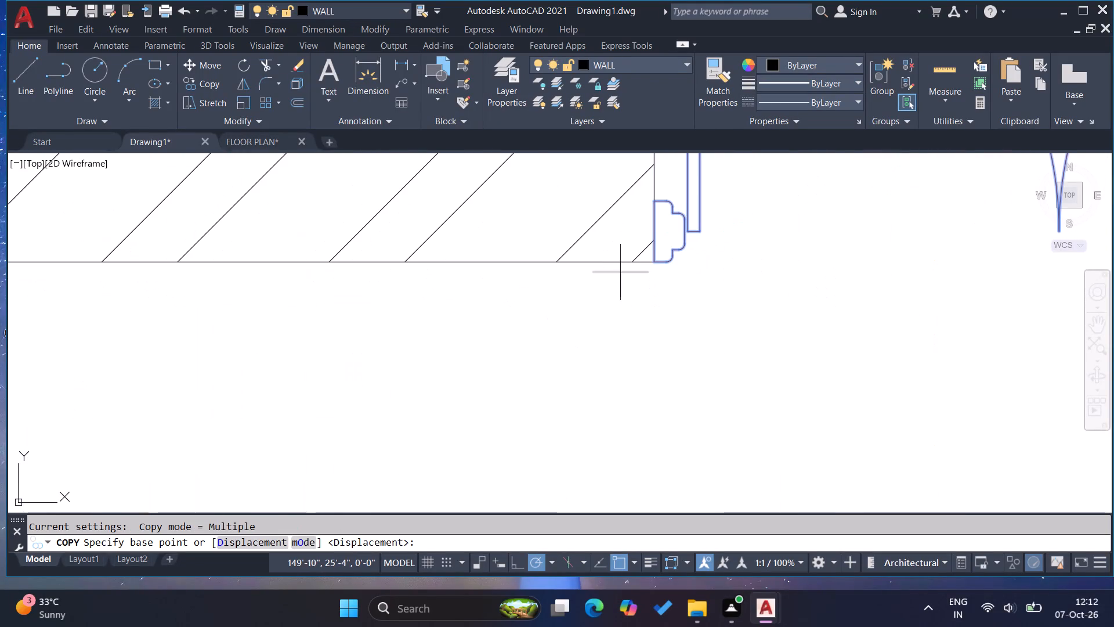
{"action": "left_click", "coordinate": [655, 258]}
{"action": "scroll", "coordinate": [712, 283], "scroll_direction": "down", "scroll_amount": 9}
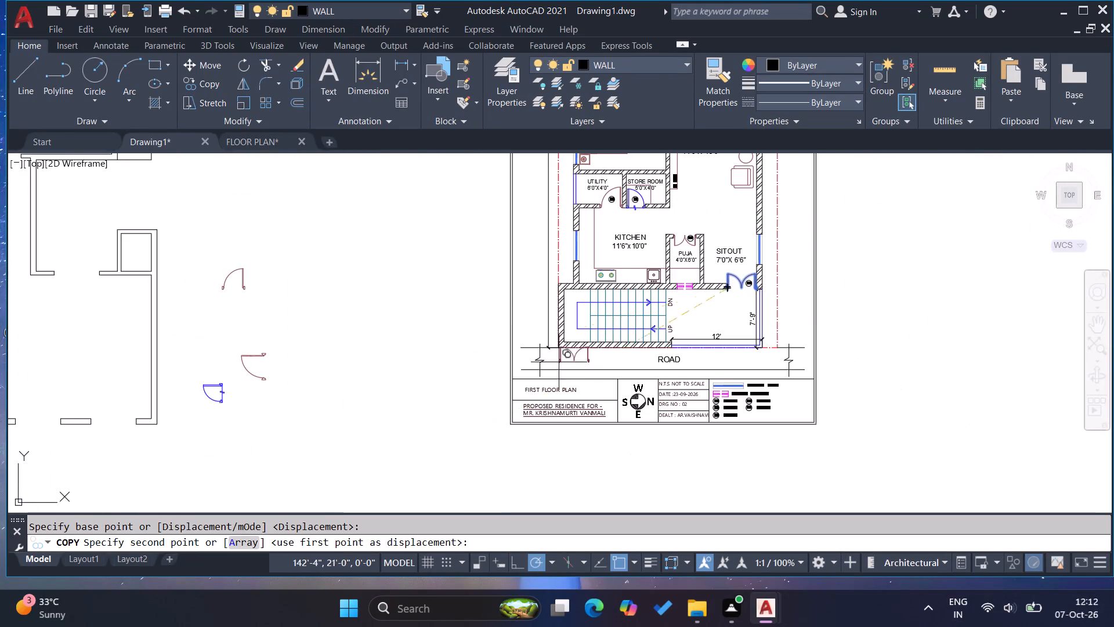
{"action": "scroll", "coordinate": [307, 361], "scroll_direction": "down", "scroll_amount": 2}
{"action": "scroll", "coordinate": [209, 399], "scroll_direction": "up", "scroll_amount": 3}
{"action": "scroll", "coordinate": [277, 352], "scroll_direction": "down", "scroll_amount": 2}
{"action": "scroll", "coordinate": [148, 334], "scroll_direction": "up", "scroll_amount": 2}
{"action": "scroll", "coordinate": [205, 315], "scroll_direction": "up", "scroll_amount": 2}
{"action": "left_click", "coordinate": [186, 327]}
{"action": "key", "text": "Escape"}
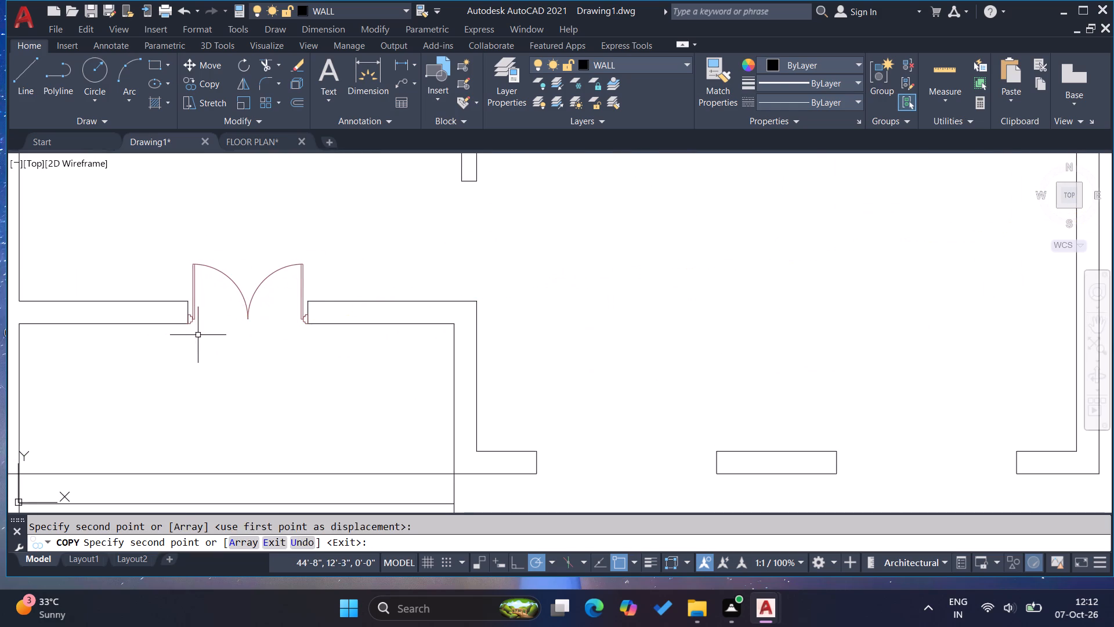
{"action": "key", "text": "Escape"}
{"action": "key", "text": "Escape"}
{"action": "scroll", "coordinate": [465, 352], "scroll_direction": "down", "scroll_amount": 2}
{"action": "key", "text": "Escape"}
Copy the living area window symbol from the reference plan's outer wall to the empty space below the new plan's bottom wall.
{"action": "scroll", "coordinate": [465, 354], "scroll_direction": "down", "scroll_amount": 4}
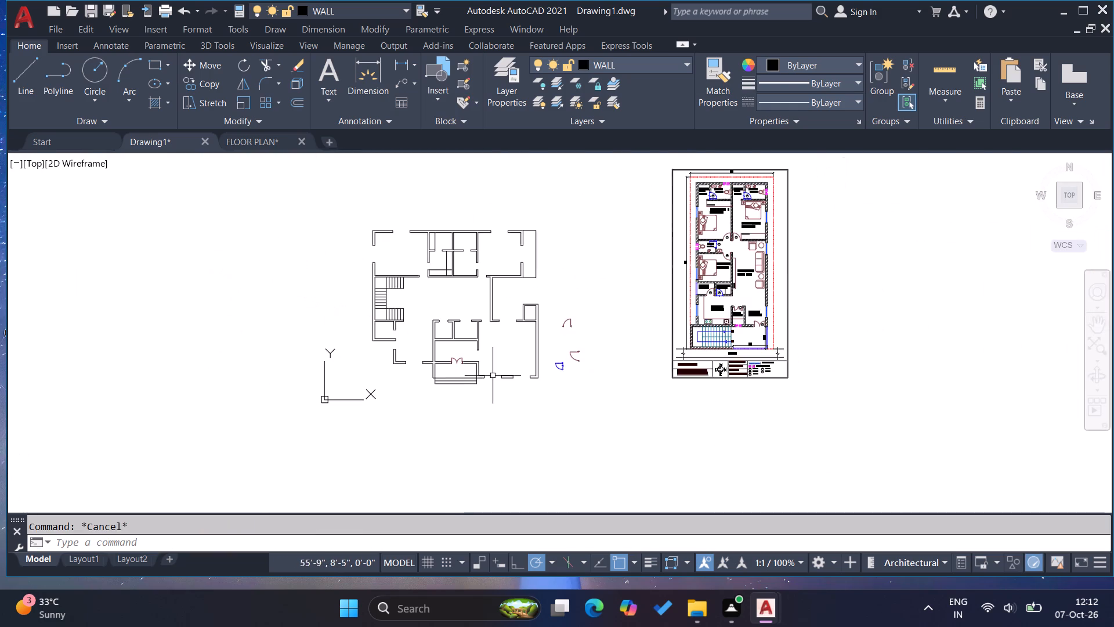
{"action": "scroll", "coordinate": [708, 303], "scroll_direction": "up", "scroll_amount": 3}
{"action": "scroll", "coordinate": [656, 391], "scroll_direction": "down", "scroll_amount": 3}
{"action": "scroll", "coordinate": [672, 276], "scroll_direction": "up", "scroll_amount": 2}
{"action": "scroll", "coordinate": [802, 374], "scroll_direction": "up", "scroll_amount": 3}
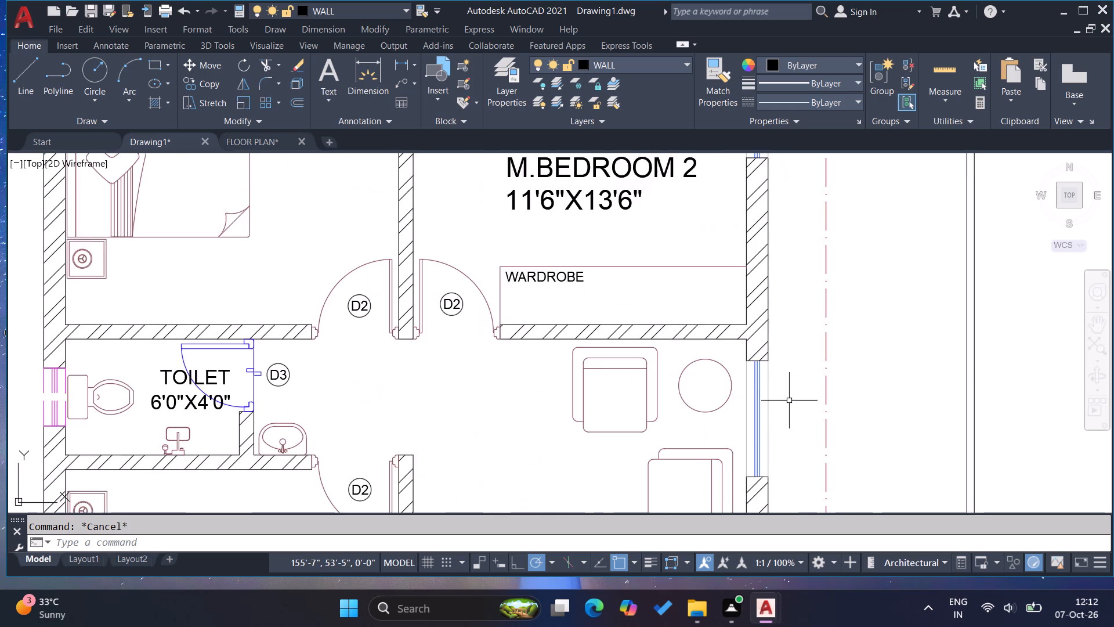
{"action": "scroll", "coordinate": [787, 401], "scroll_direction": "up", "scroll_amount": 2}
{"action": "left_click", "coordinate": [786, 413]}
{"action": "left_click", "coordinate": [657, 384]}
{"action": "type", "text": "co"}
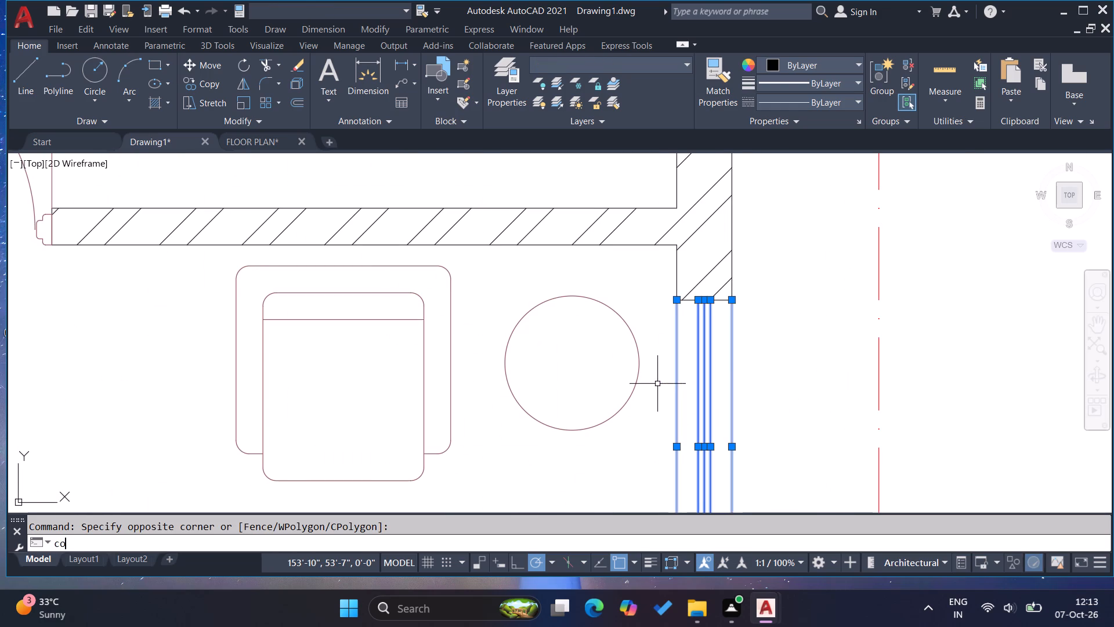
{"action": "key", "text": "Return"}
{"action": "left_click", "coordinate": [718, 417]}
{"action": "scroll", "coordinate": [811, 337], "scroll_direction": "down", "scroll_amount": 7}
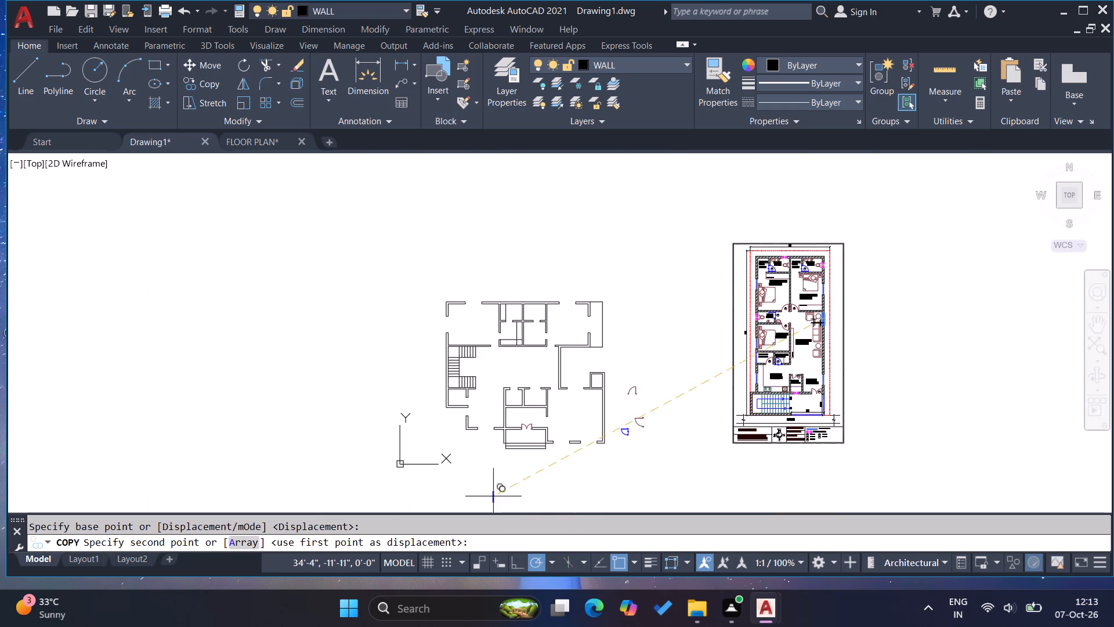
{"action": "scroll", "coordinate": [591, 464], "scroll_direction": "up", "scroll_amount": 3}
{"action": "left_click", "coordinate": [546, 443]}
{"action": "key", "text": "Escape"}
{"action": "key", "text": "Escape"}
{"action": "key", "text": "Escape"}
Rotate the copied window symbol from vertical to horizontal.
{"action": "scroll", "coordinate": [556, 487], "scroll_direction": "up", "scroll_amount": 1}
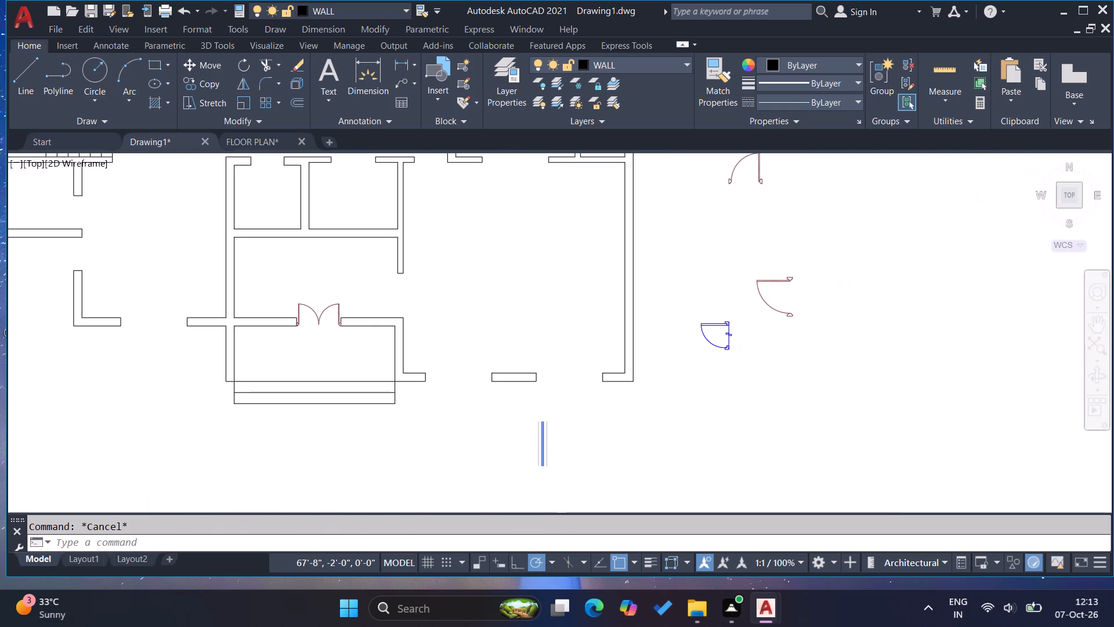
{"action": "scroll", "coordinate": [556, 487], "scroll_direction": "up", "scroll_amount": 2}
{"action": "left_click", "coordinate": [552, 480]}
{"action": "left_click", "coordinate": [414, 308]}
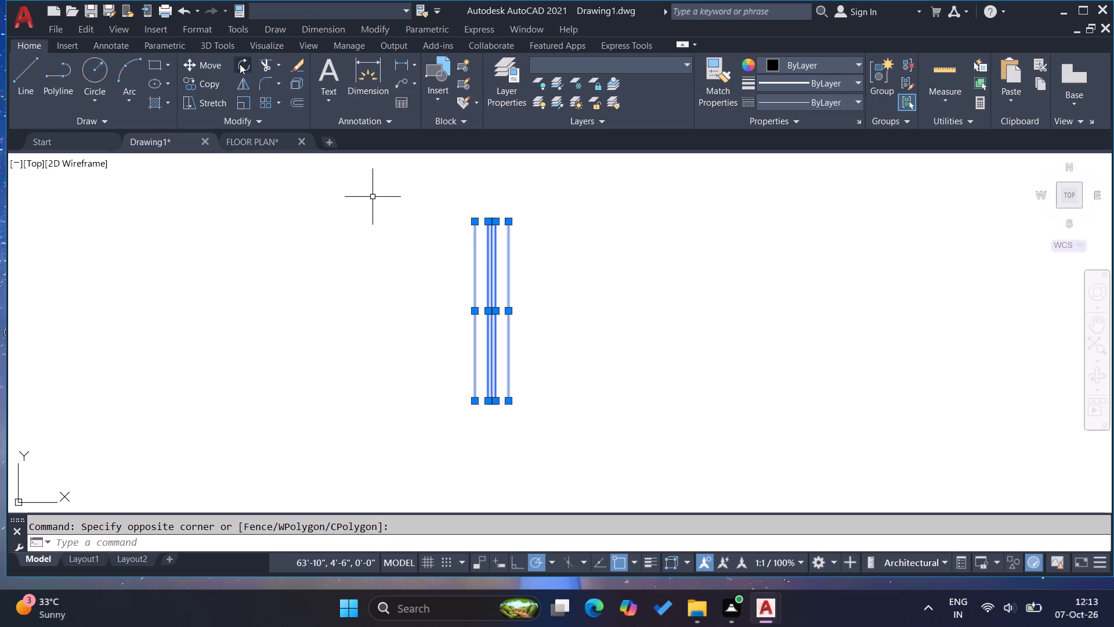
{"action": "left_click", "coordinate": [241, 64]}
{"action": "left_click", "coordinate": [603, 326]}
{"action": "left_click", "coordinate": [607, 403]}
{"action": "key", "text": "Escape"}
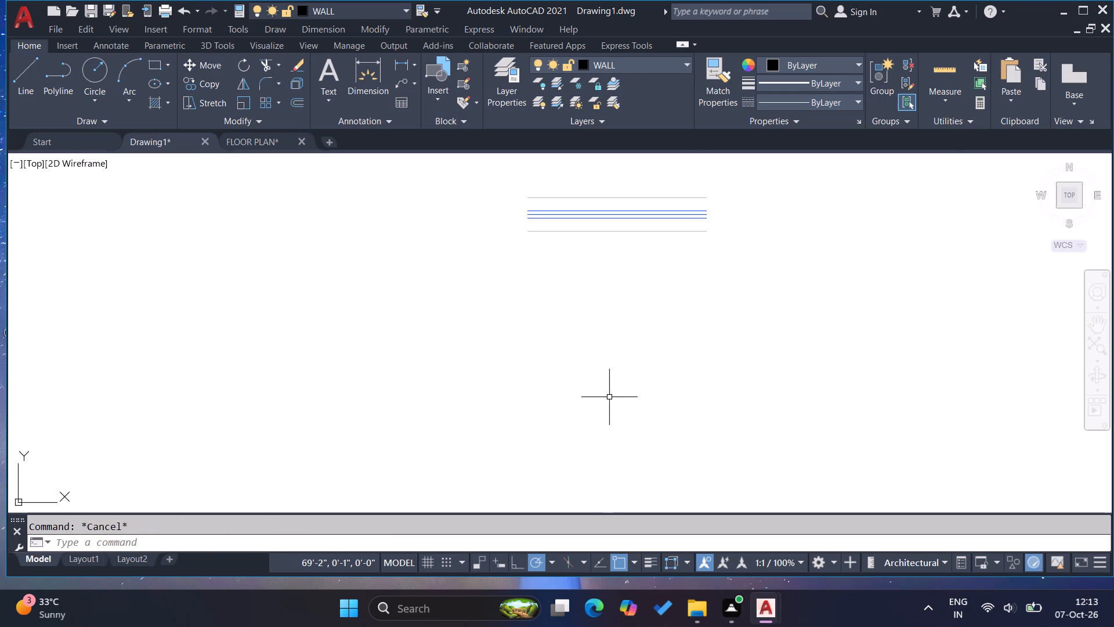
Move the horizontal window into the bottom-wall opening just right of the entrance steps, against that opening's left wall end.
{"action": "scroll", "coordinate": [609, 397], "scroll_direction": "down", "scroll_amount": 2}
{"action": "left_click", "coordinate": [665, 357]}
{"action": "left_click", "coordinate": [544, 279]}
{"action": "key", "text": "m"}
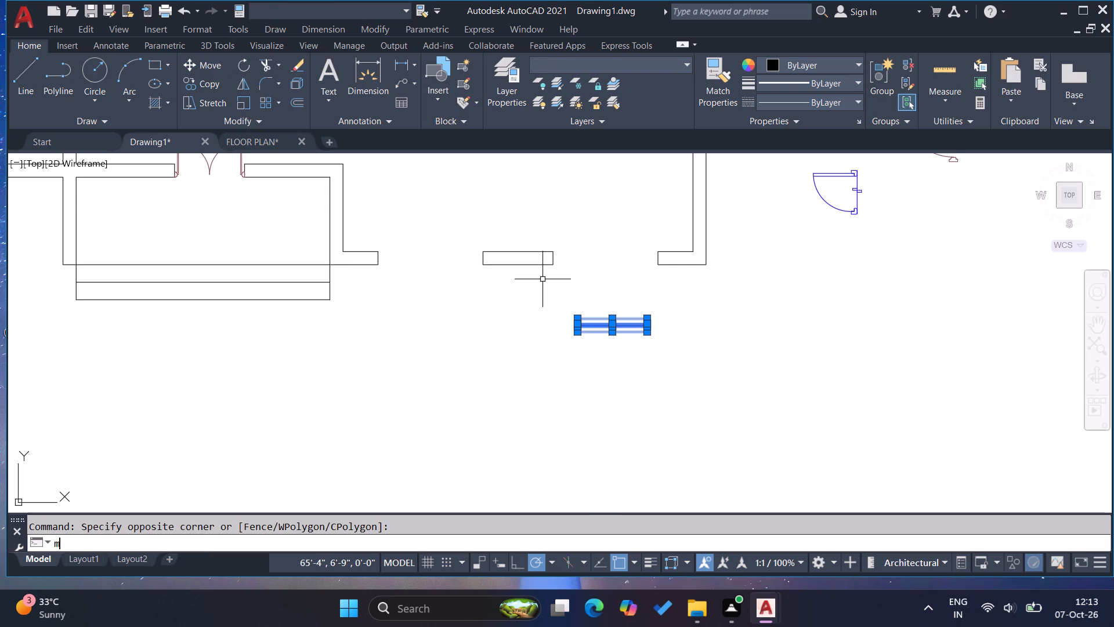
{"action": "key", "text": "Return"}
{"action": "scroll", "coordinate": [554, 333], "scroll_direction": "up", "scroll_amount": 2}
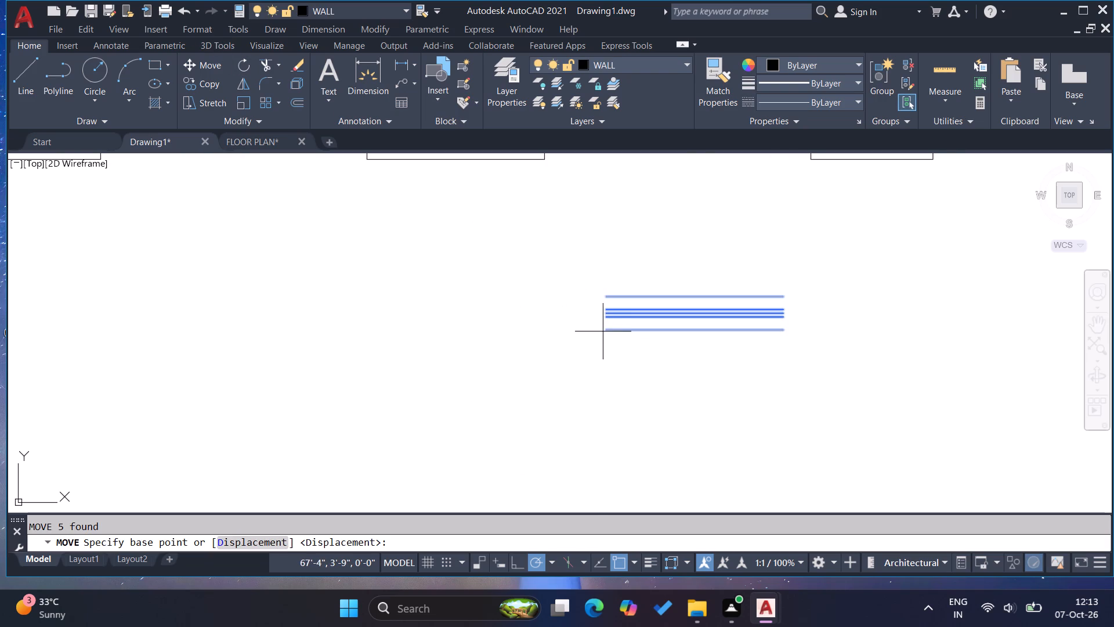
{"action": "left_click", "coordinate": [606, 331]}
{"action": "scroll", "coordinate": [623, 337], "scroll_direction": "down", "scroll_amount": 2}
{"action": "scroll", "coordinate": [433, 286], "scroll_direction": "up", "scroll_amount": 2}
{"action": "left_click", "coordinate": [393, 243]}
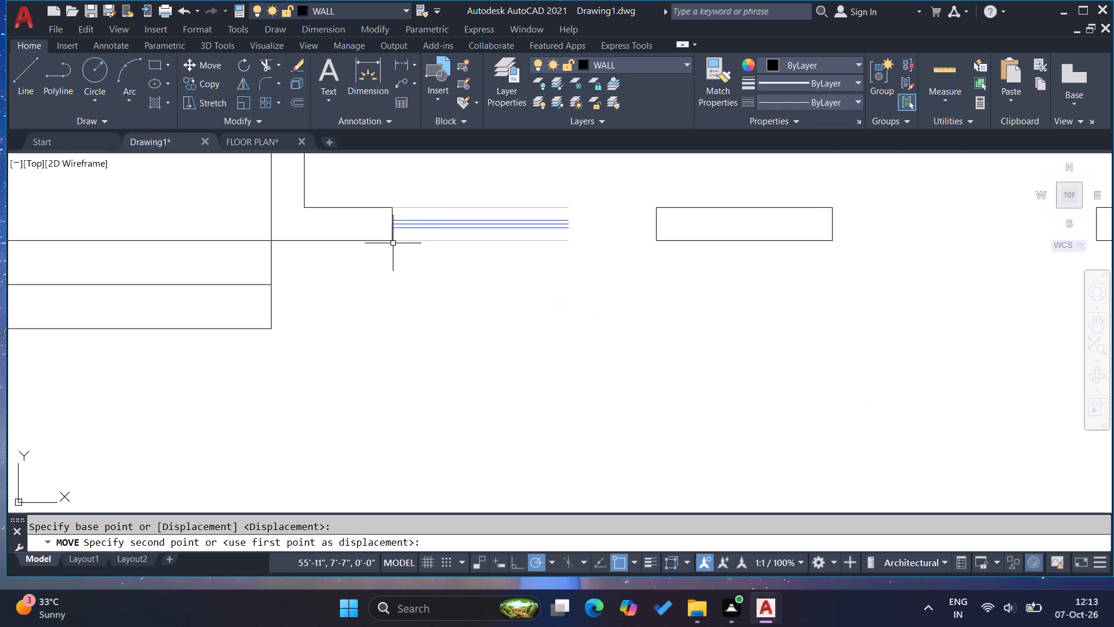
{"action": "key", "text": "Escape"}
Stretch the window's right end to the next wall piece so that it fills the opening.
{"action": "scroll", "coordinate": [443, 312], "scroll_direction": "down", "scroll_amount": 2}
{"action": "left_click", "coordinate": [505, 294]}
{"action": "left_click", "coordinate": [473, 223]}
{"action": "key", "text": "s"}
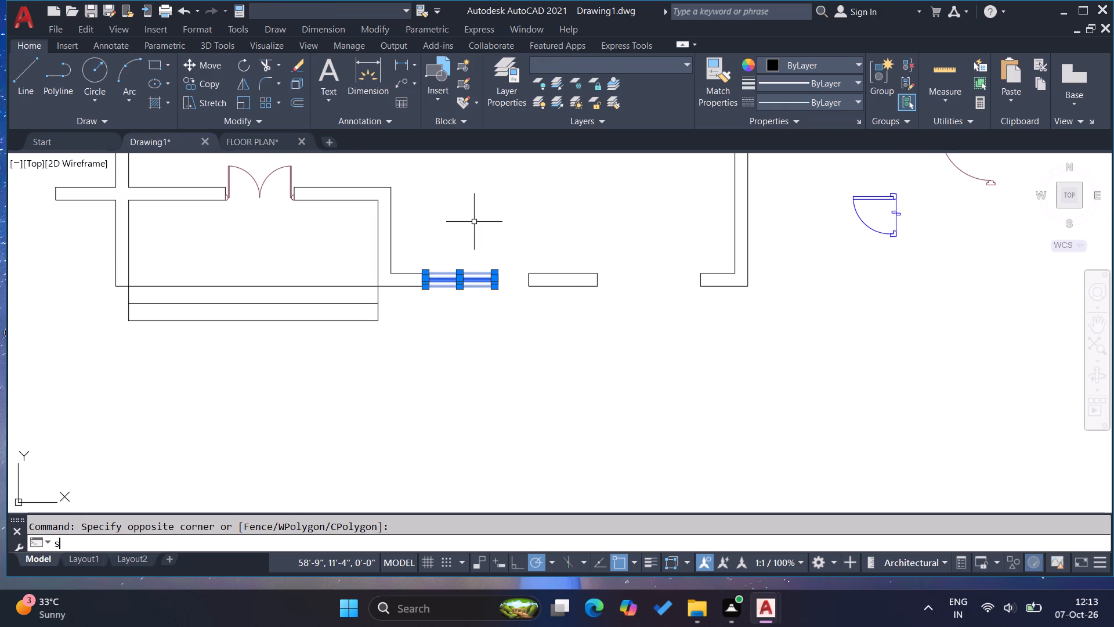
{"action": "key", "text": "Return"}
{"action": "scroll", "coordinate": [511, 267], "scroll_direction": "up", "scroll_amount": 2}
{"action": "left_click", "coordinate": [466, 316]}
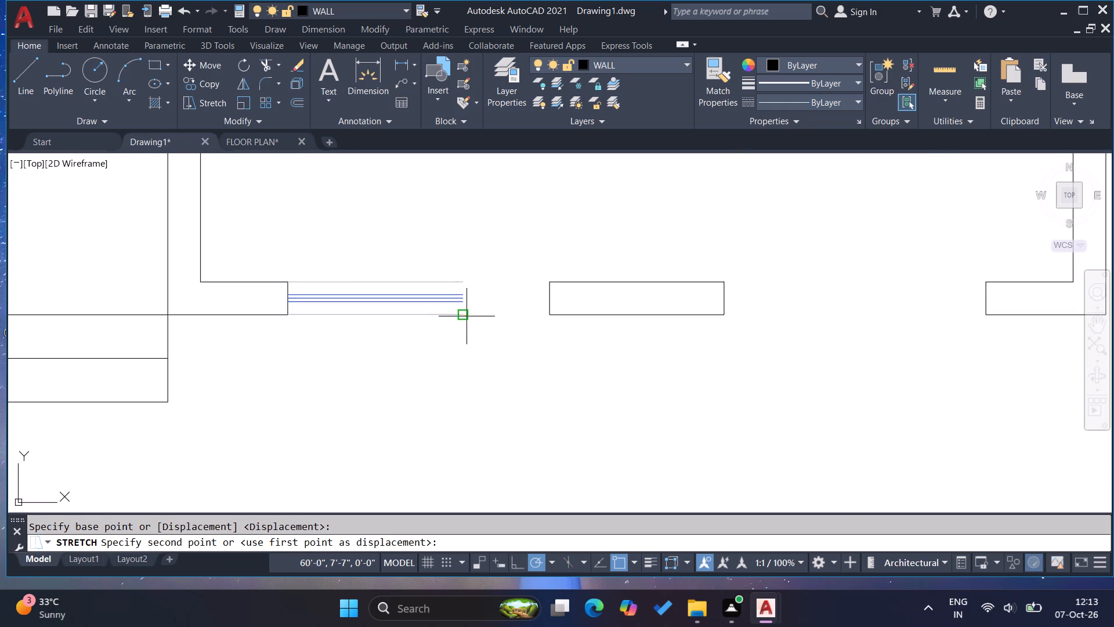
{"action": "left_click", "coordinate": [550, 317]}
{"action": "key", "text": "Escape"}
Copy the stretched window into the other bottom-wall opening, the opening beside the small square shaft, and the opening left of the entrance.
{"action": "left_click_drag", "start_coordinate": [513, 341], "coordinate": [512, 328]}
{"action": "left_click", "coordinate": [484, 246]}
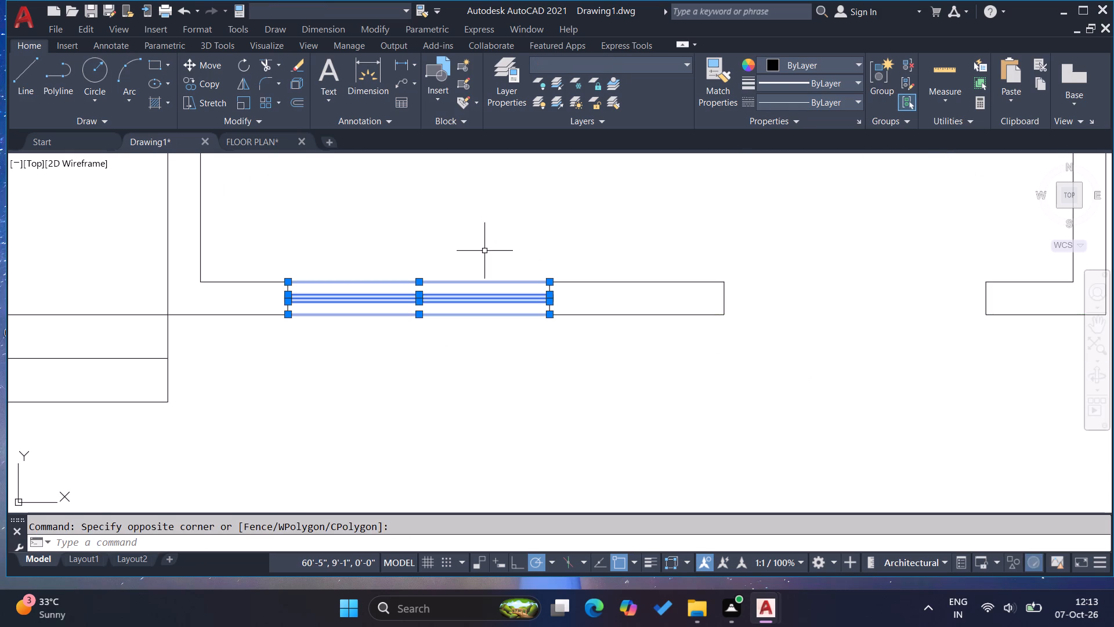
{"action": "key", "text": "c"}
{"action": "key", "text": "o"}
{"action": "key", "text": "Return"}
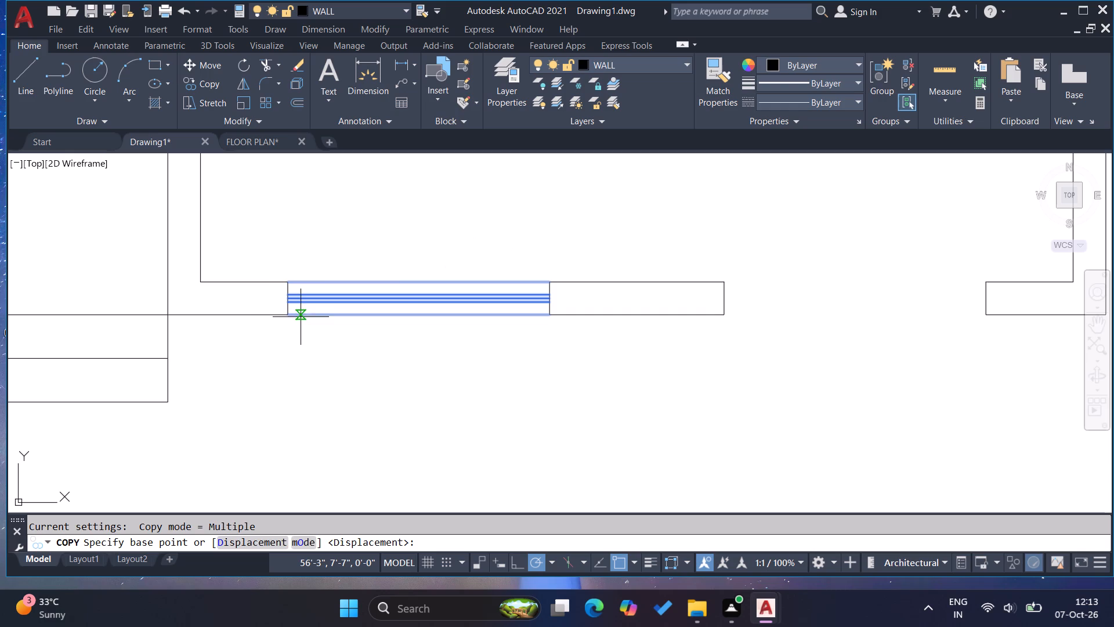
{"action": "left_click", "coordinate": [286, 314]}
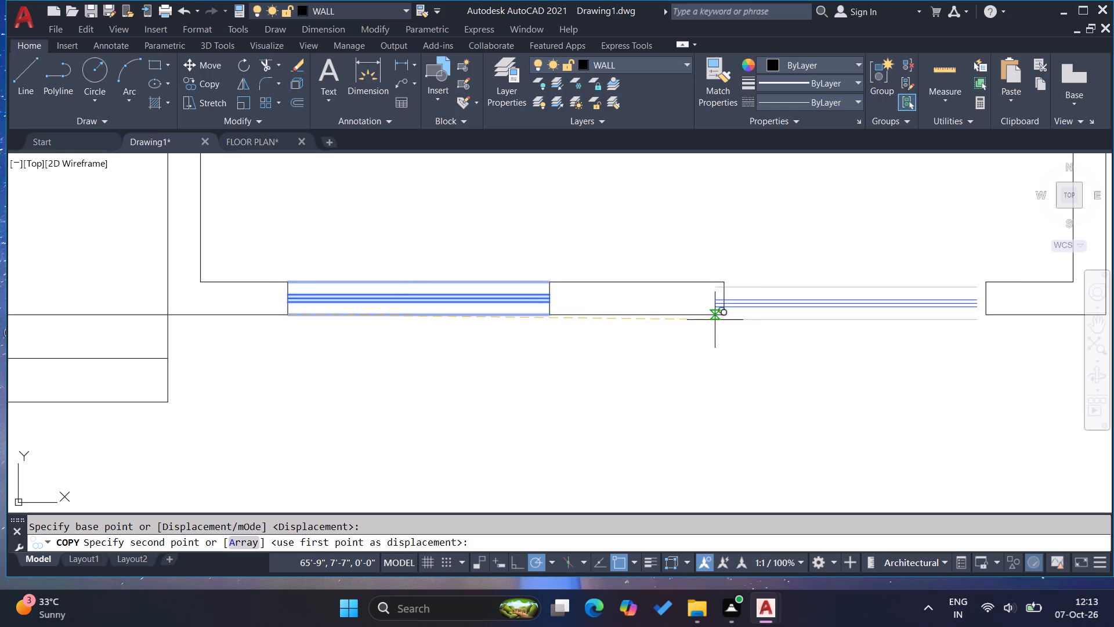
{"action": "left_click", "coordinate": [725, 316]}
{"action": "scroll", "coordinate": [624, 383], "scroll_direction": "down", "scroll_amount": 5}
{"action": "scroll", "coordinate": [602, 296], "scroll_direction": "up", "scroll_amount": 2}
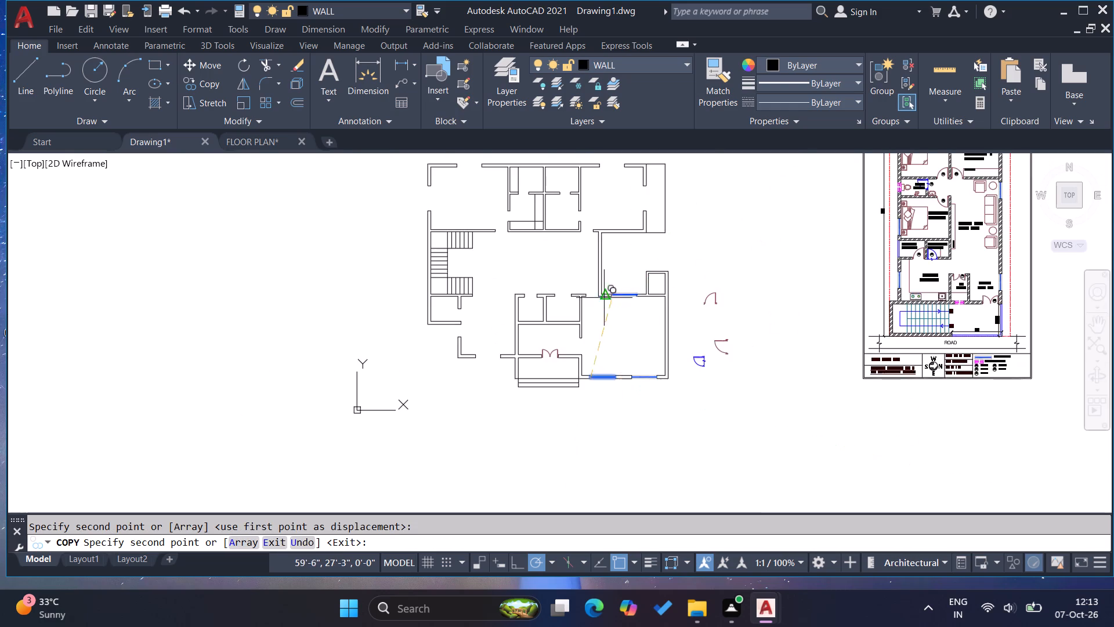
{"action": "scroll", "coordinate": [618, 294], "scroll_direction": "up", "scroll_amount": 4}
{"action": "left_click", "coordinate": [633, 297]}
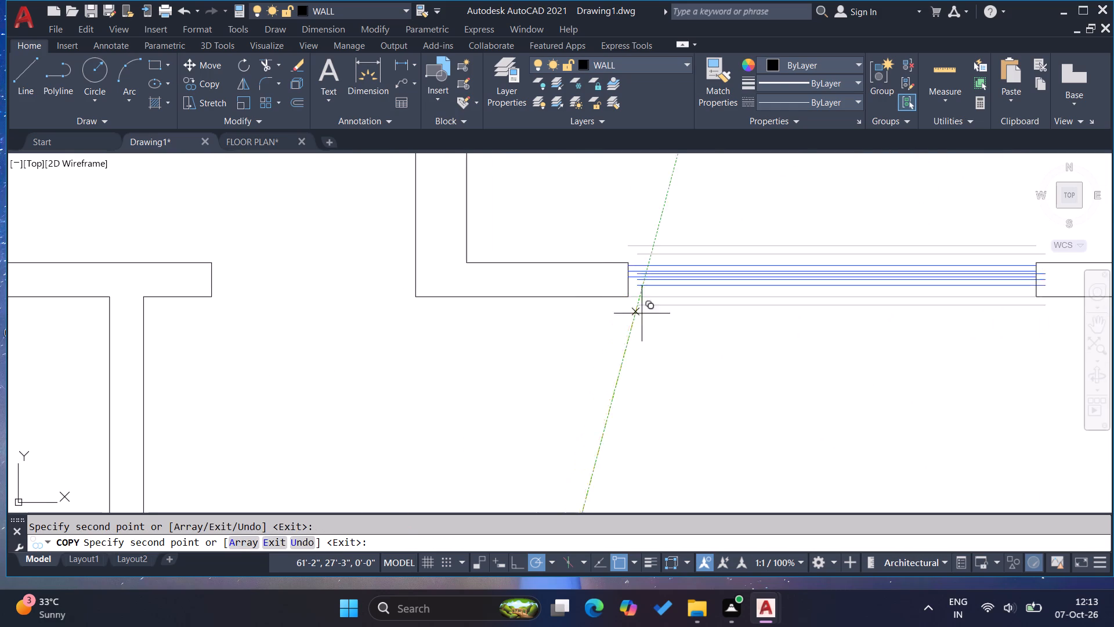
{"action": "scroll", "coordinate": [678, 288], "scroll_direction": "down", "scroll_amount": 6}
{"action": "scroll", "coordinate": [584, 359], "scroll_direction": "up", "scroll_amount": 3}
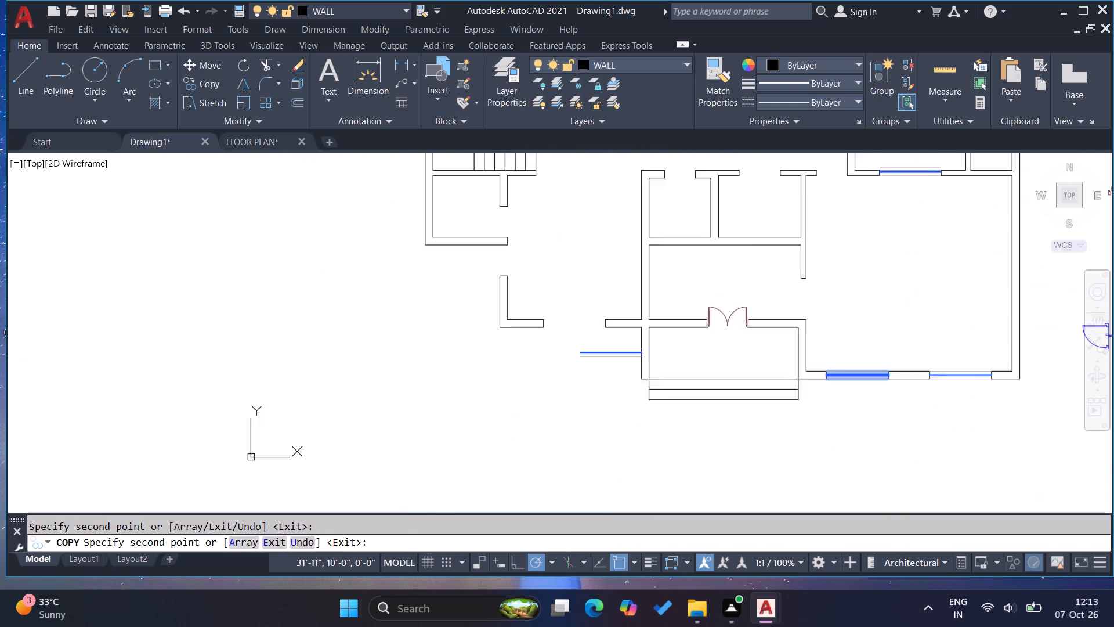
{"action": "scroll", "coordinate": [520, 327], "scroll_direction": "up", "scroll_amount": 2}
{"action": "left_click", "coordinate": [516, 291]}
Copy the same window into the left and right openings of the plan's top wall.
{"action": "scroll", "coordinate": [492, 380], "scroll_direction": "down", "scroll_amount": 4}
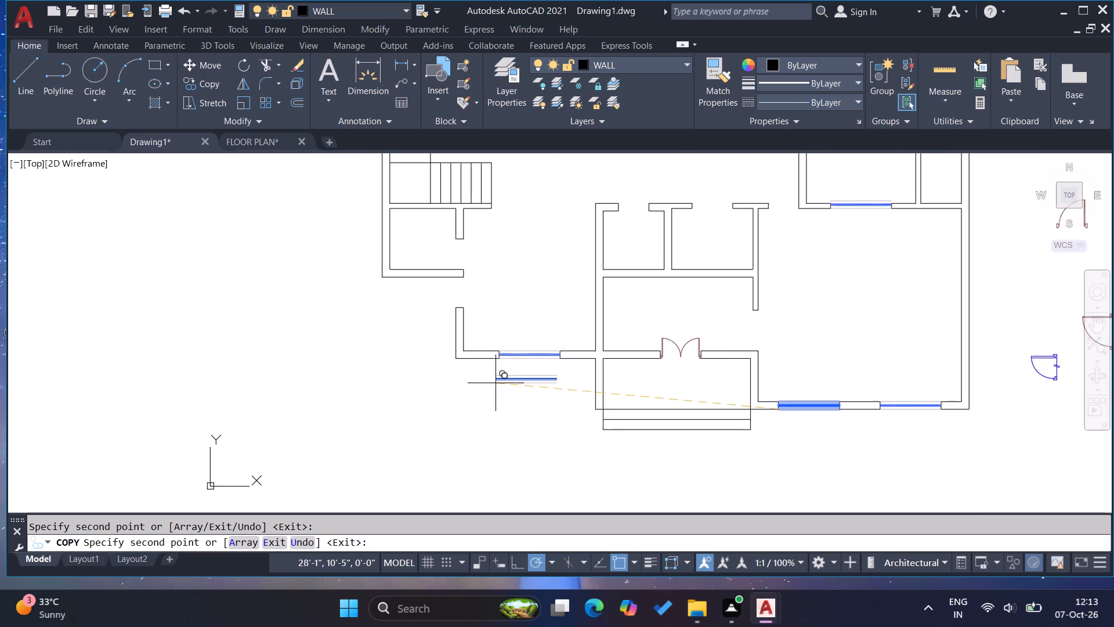
{"action": "scroll", "coordinate": [495, 381], "scroll_direction": "down", "scroll_amount": 2}
{"action": "scroll", "coordinate": [485, 266], "scroll_direction": "up", "scroll_amount": 5}
{"action": "left_click", "coordinate": [466, 248]}
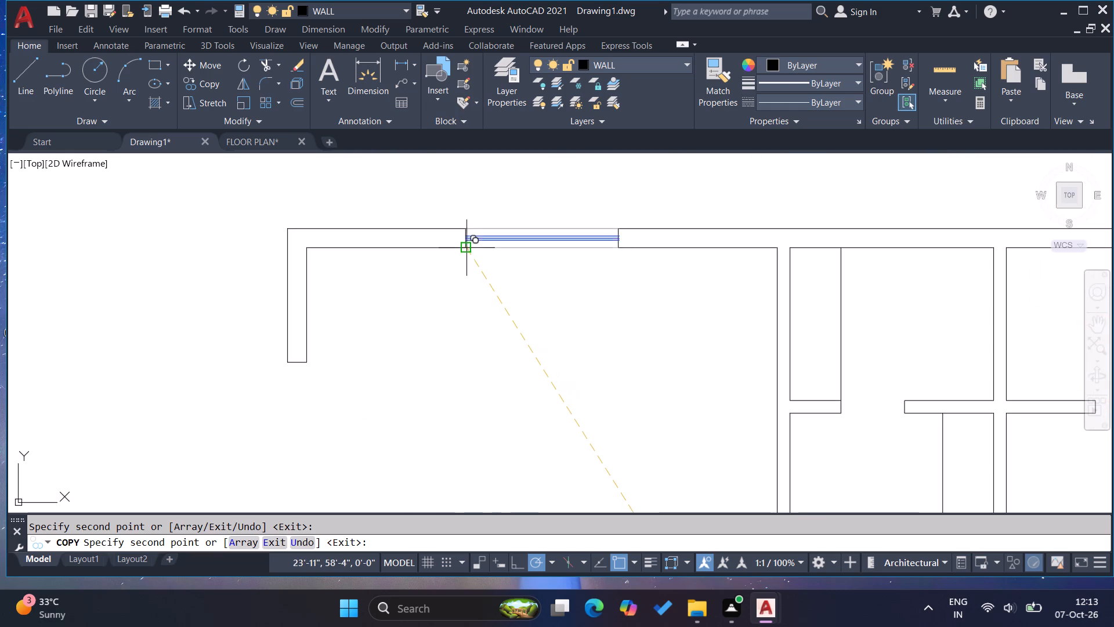
{"action": "scroll", "coordinate": [337, 297], "scroll_direction": "down", "scroll_amount": 2}
{"action": "scroll", "coordinate": [746, 282], "scroll_direction": "up", "scroll_amount": 2}
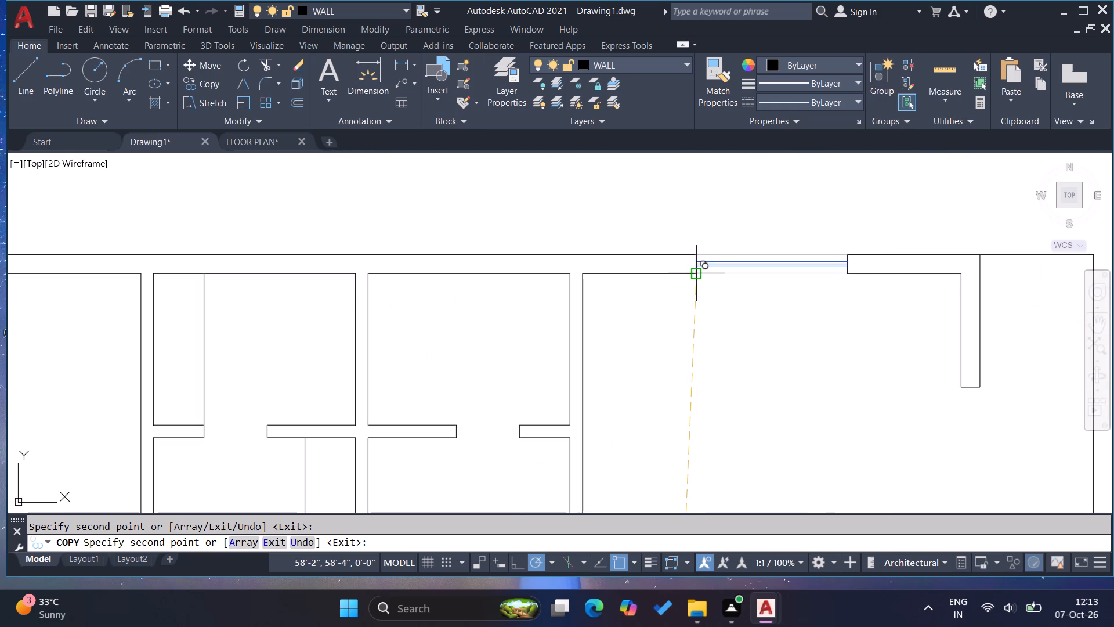
{"action": "left_click", "coordinate": [697, 275]}
Place one more copy of the window in the empty space left of the staircase and finish copying.
{"action": "scroll", "coordinate": [592, 242], "scroll_direction": "down", "scroll_amount": 4}
{"action": "scroll", "coordinate": [363, 313], "scroll_direction": "up", "scroll_amount": 2}
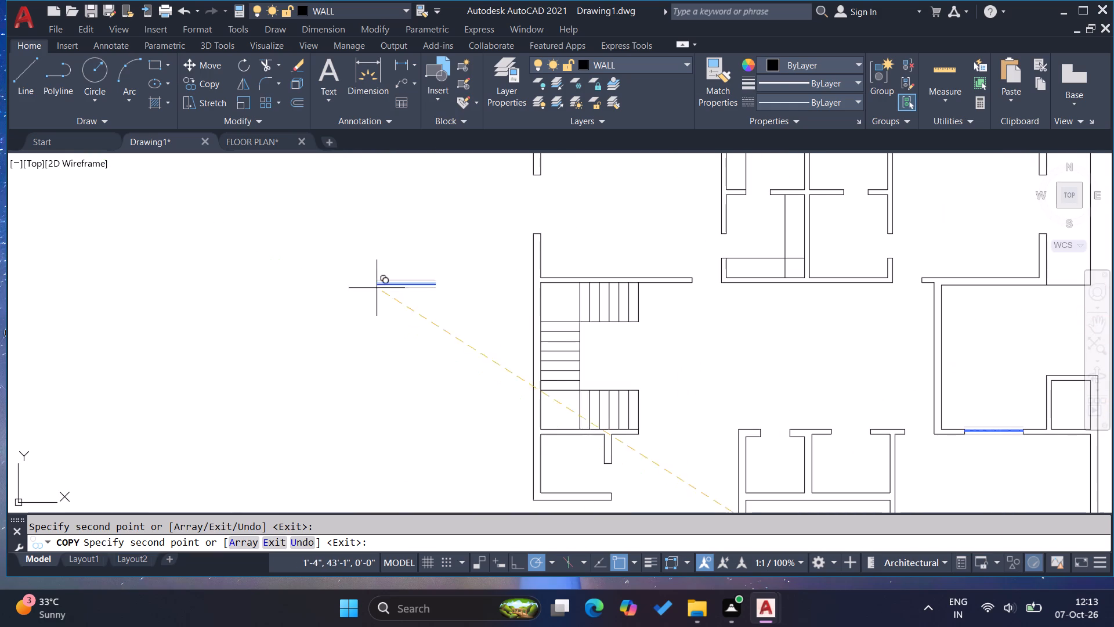
{"action": "left_click", "coordinate": [389, 270]}
{"action": "key", "text": "Escape"}
{"action": "key", "text": "Escape"}
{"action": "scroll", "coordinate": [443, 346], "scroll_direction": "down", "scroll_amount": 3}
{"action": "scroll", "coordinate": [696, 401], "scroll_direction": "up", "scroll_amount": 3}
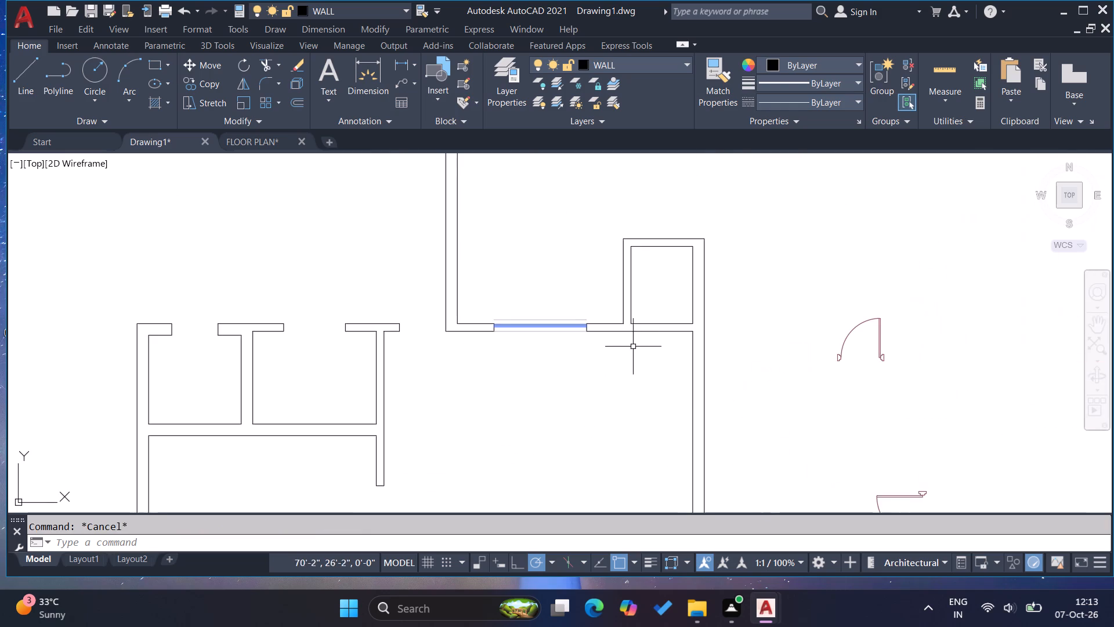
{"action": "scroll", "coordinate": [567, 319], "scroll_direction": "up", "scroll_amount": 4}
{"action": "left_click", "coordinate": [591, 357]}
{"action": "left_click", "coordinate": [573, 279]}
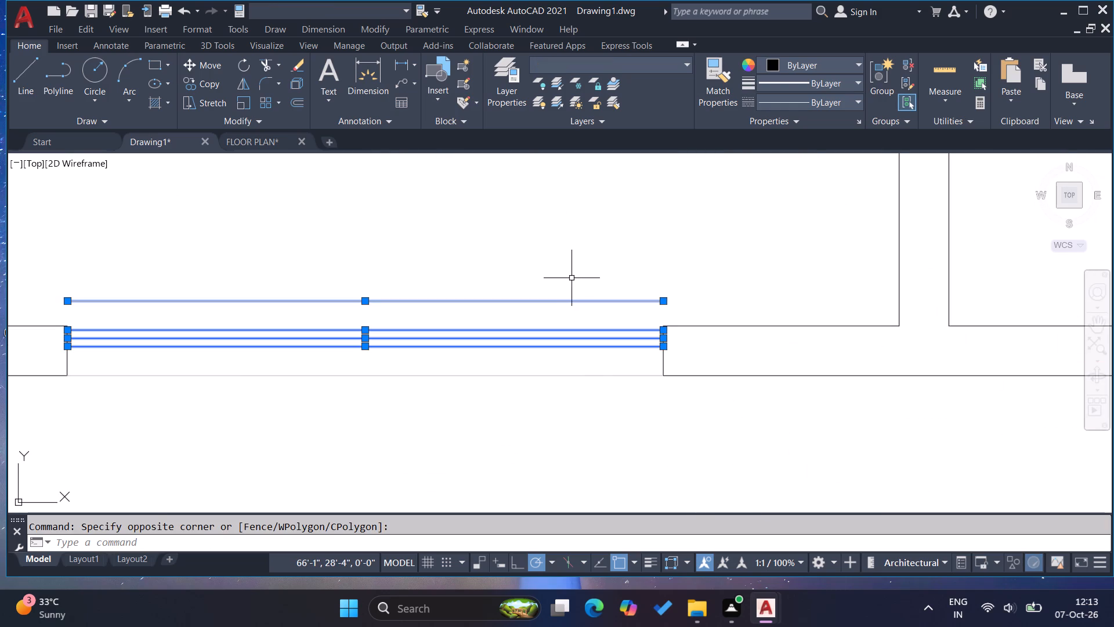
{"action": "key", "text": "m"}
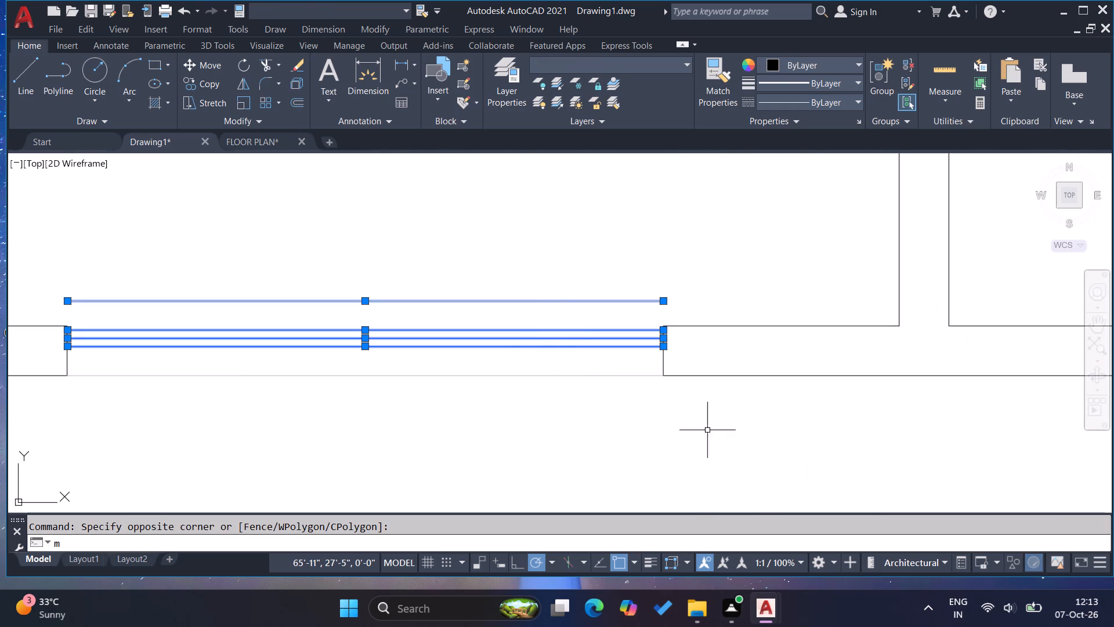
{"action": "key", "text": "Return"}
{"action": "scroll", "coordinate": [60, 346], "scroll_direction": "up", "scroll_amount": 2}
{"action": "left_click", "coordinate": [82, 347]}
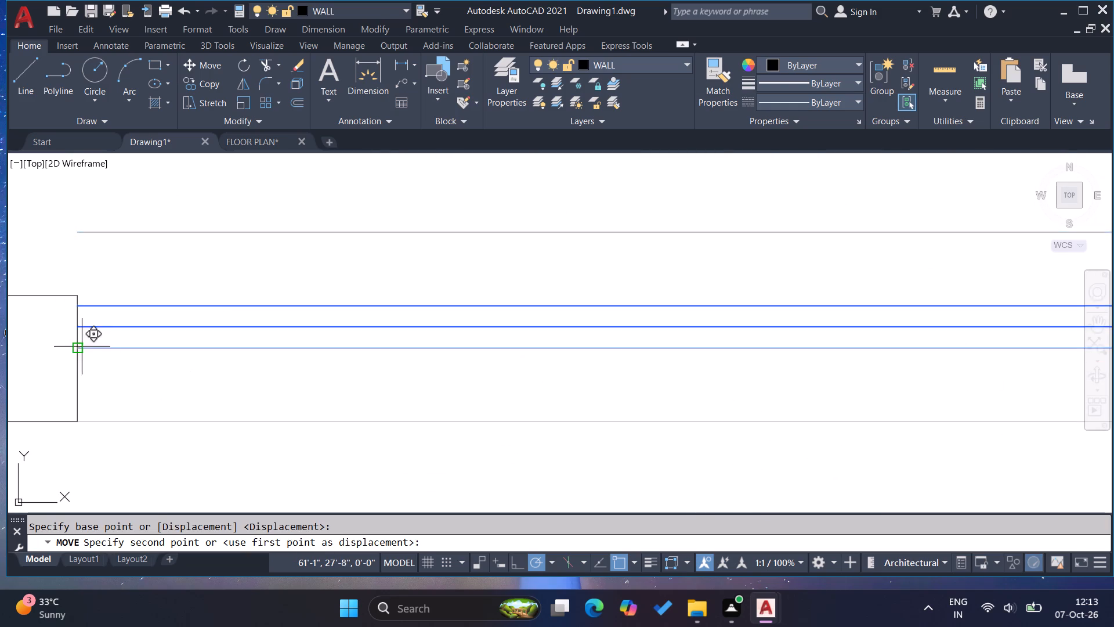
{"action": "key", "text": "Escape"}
Move the upper four lines of the window beside the square shaft down, with the middle blue line at the wall end's midpoint.
{"action": "left_click", "coordinate": [162, 392]}
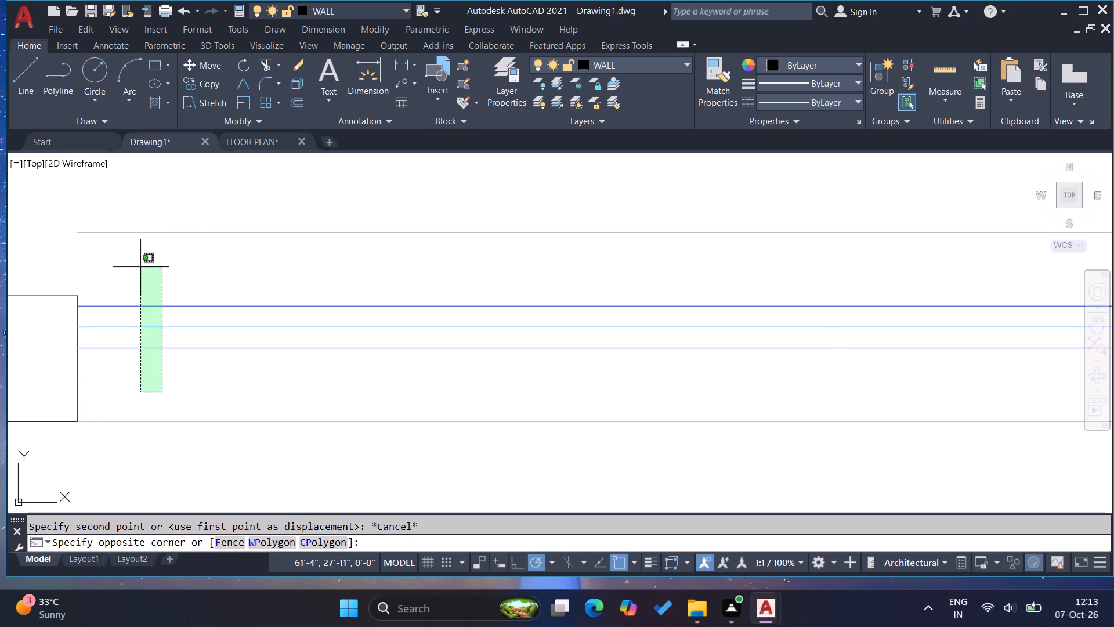
{"action": "left_click", "coordinate": [139, 208]}
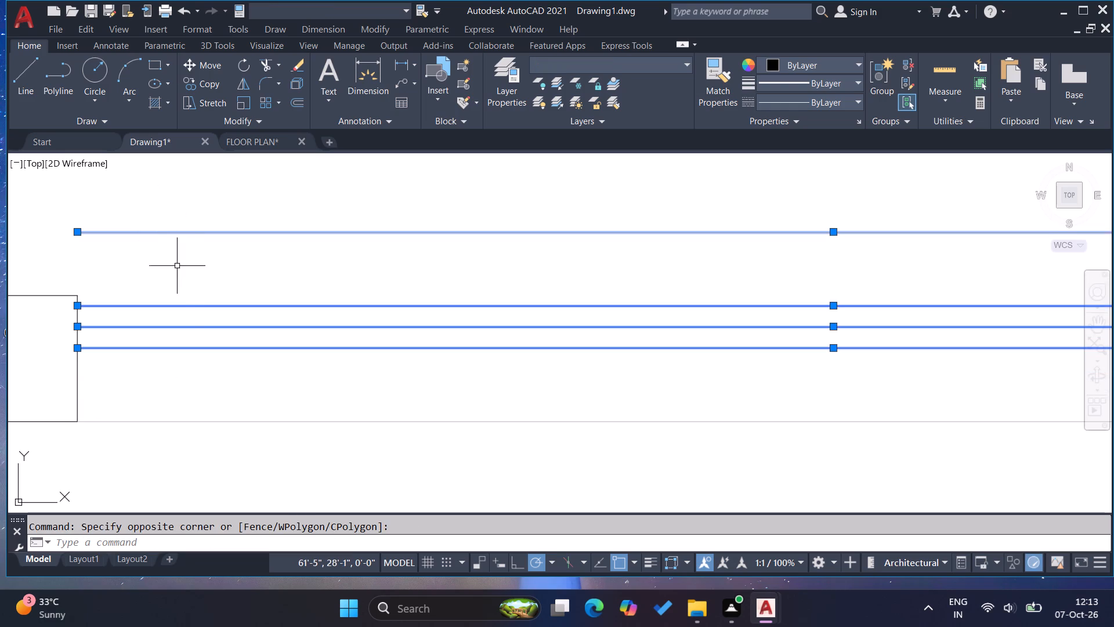
{"action": "key", "text": "m"}
{"action": "key", "text": "Return"}
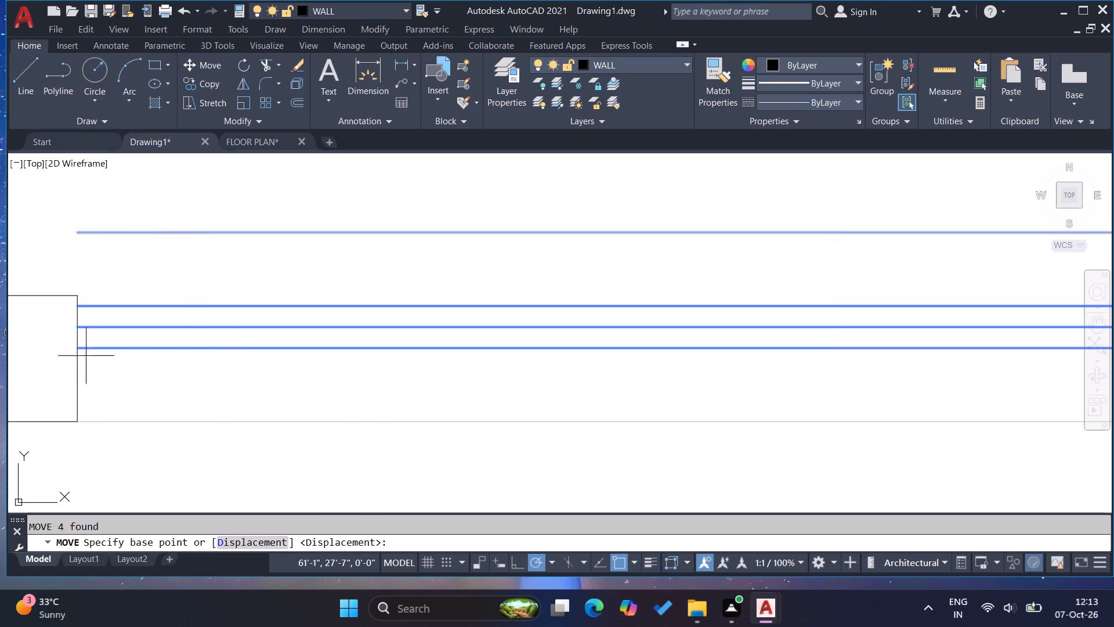
{"action": "left_click", "coordinate": [76, 329]}
{"action": "left_click", "coordinate": [82, 358]}
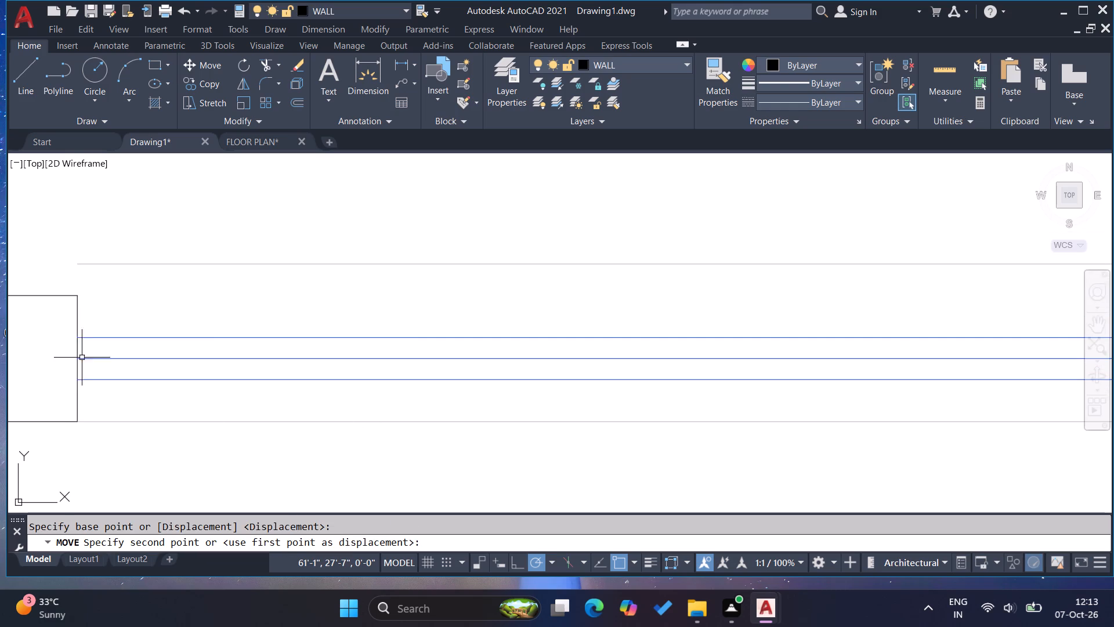
{"action": "key", "text": "Escape"}
Move the upper grey line of the window beside the square shaft down to the wall end's top corner.
{"action": "left_click", "coordinate": [165, 286]}
{"action": "left_click", "coordinate": [131, 237]}
{"action": "key", "text": "m"}
{"action": "key", "text": "Return"}
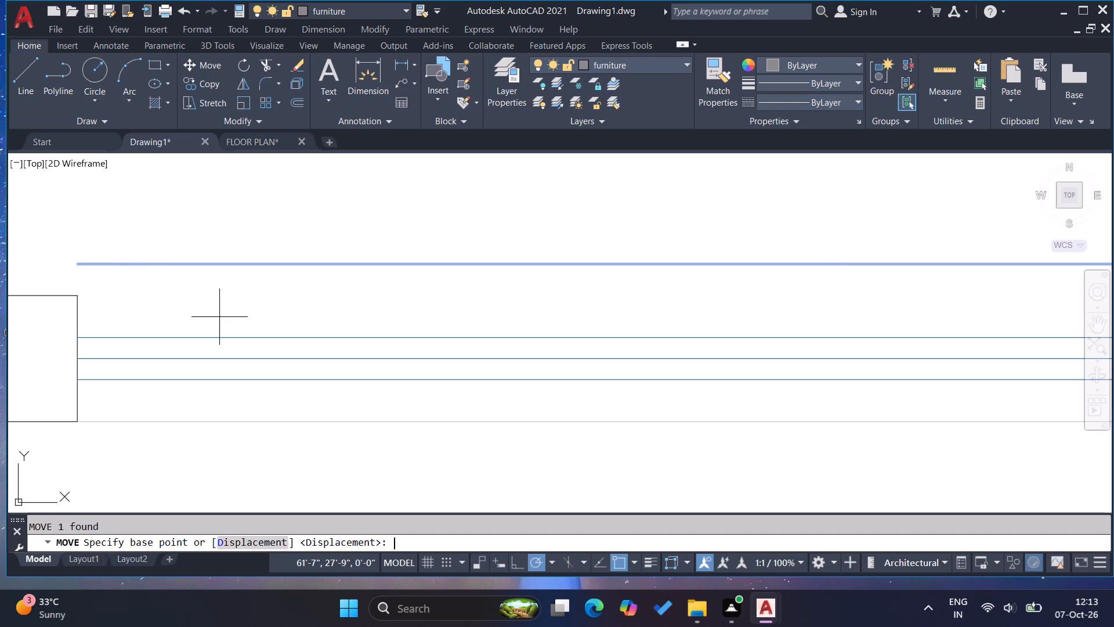
{"action": "left_click", "coordinate": [77, 266]}
{"action": "left_click", "coordinate": [76, 299]}
{"action": "key", "text": "Escape"}
{"action": "key", "text": "Escape"}
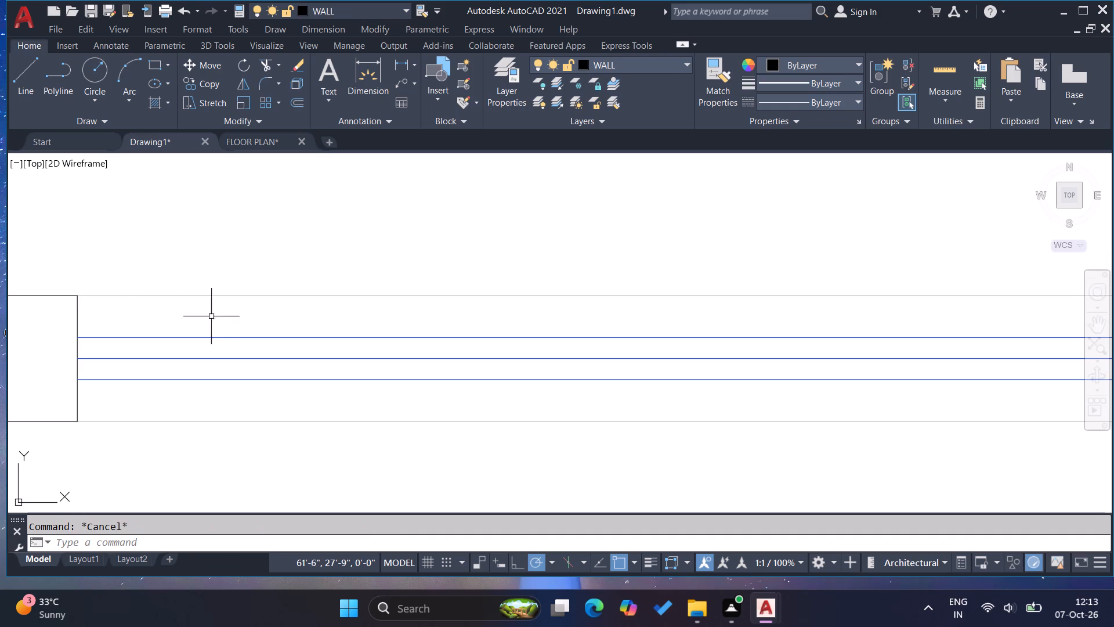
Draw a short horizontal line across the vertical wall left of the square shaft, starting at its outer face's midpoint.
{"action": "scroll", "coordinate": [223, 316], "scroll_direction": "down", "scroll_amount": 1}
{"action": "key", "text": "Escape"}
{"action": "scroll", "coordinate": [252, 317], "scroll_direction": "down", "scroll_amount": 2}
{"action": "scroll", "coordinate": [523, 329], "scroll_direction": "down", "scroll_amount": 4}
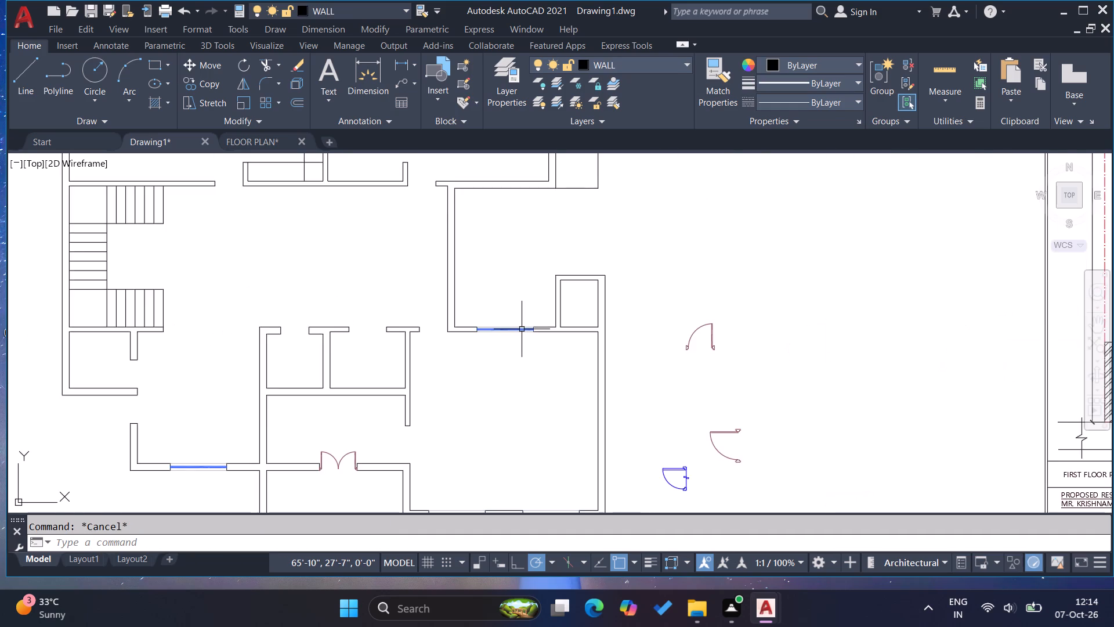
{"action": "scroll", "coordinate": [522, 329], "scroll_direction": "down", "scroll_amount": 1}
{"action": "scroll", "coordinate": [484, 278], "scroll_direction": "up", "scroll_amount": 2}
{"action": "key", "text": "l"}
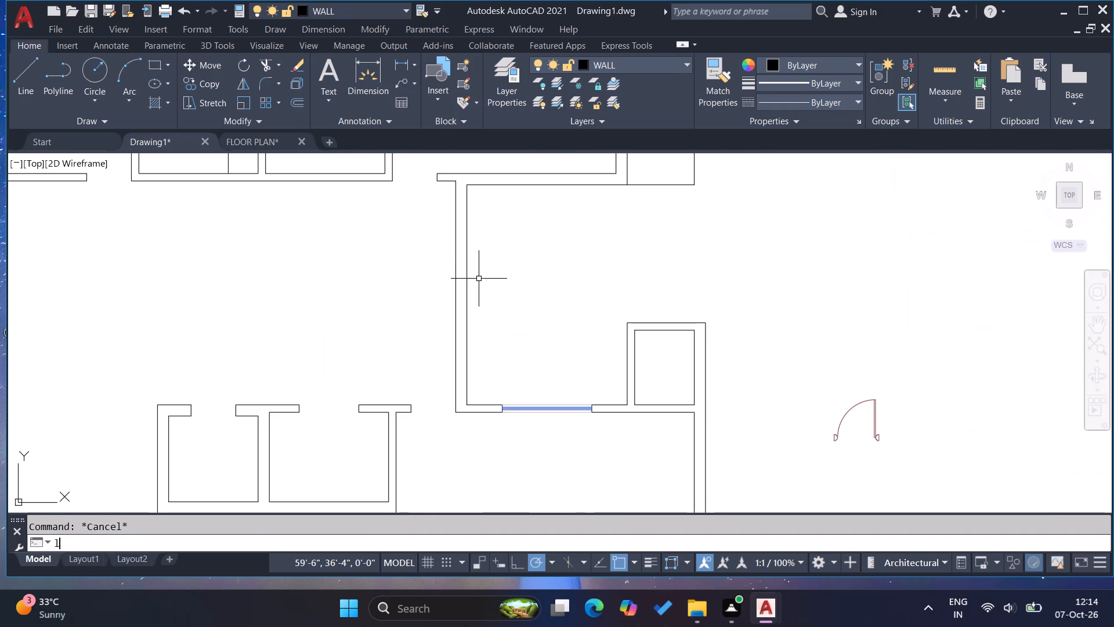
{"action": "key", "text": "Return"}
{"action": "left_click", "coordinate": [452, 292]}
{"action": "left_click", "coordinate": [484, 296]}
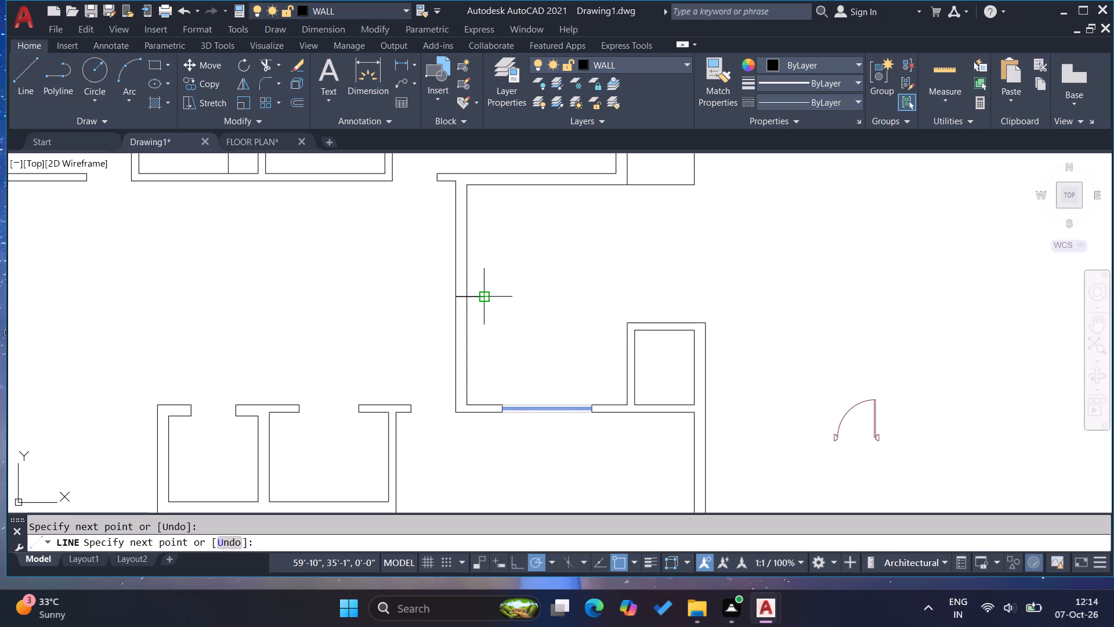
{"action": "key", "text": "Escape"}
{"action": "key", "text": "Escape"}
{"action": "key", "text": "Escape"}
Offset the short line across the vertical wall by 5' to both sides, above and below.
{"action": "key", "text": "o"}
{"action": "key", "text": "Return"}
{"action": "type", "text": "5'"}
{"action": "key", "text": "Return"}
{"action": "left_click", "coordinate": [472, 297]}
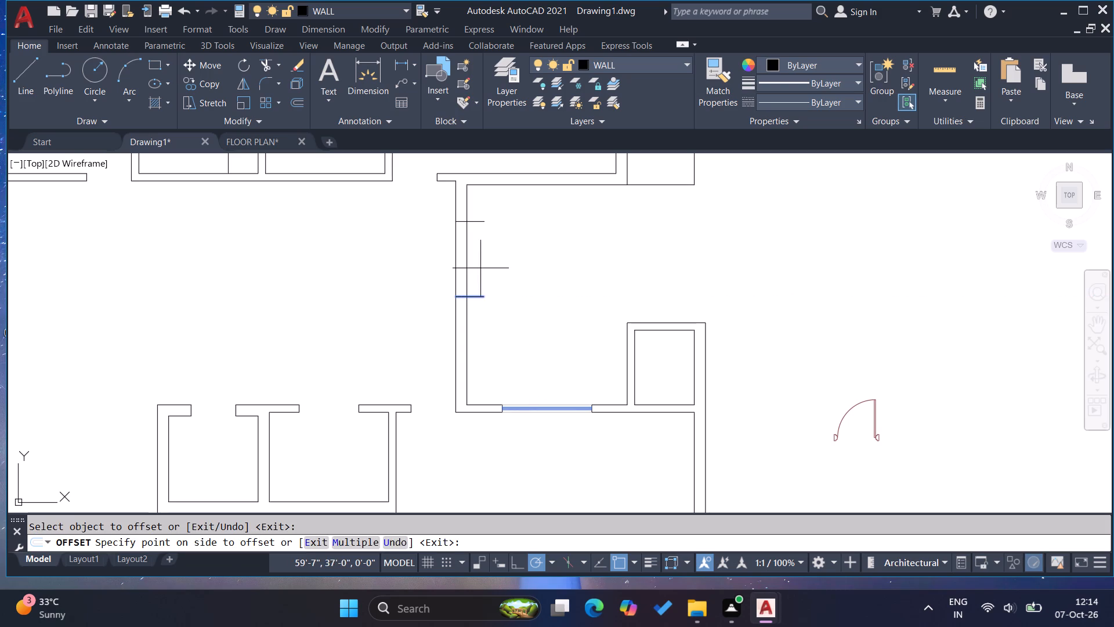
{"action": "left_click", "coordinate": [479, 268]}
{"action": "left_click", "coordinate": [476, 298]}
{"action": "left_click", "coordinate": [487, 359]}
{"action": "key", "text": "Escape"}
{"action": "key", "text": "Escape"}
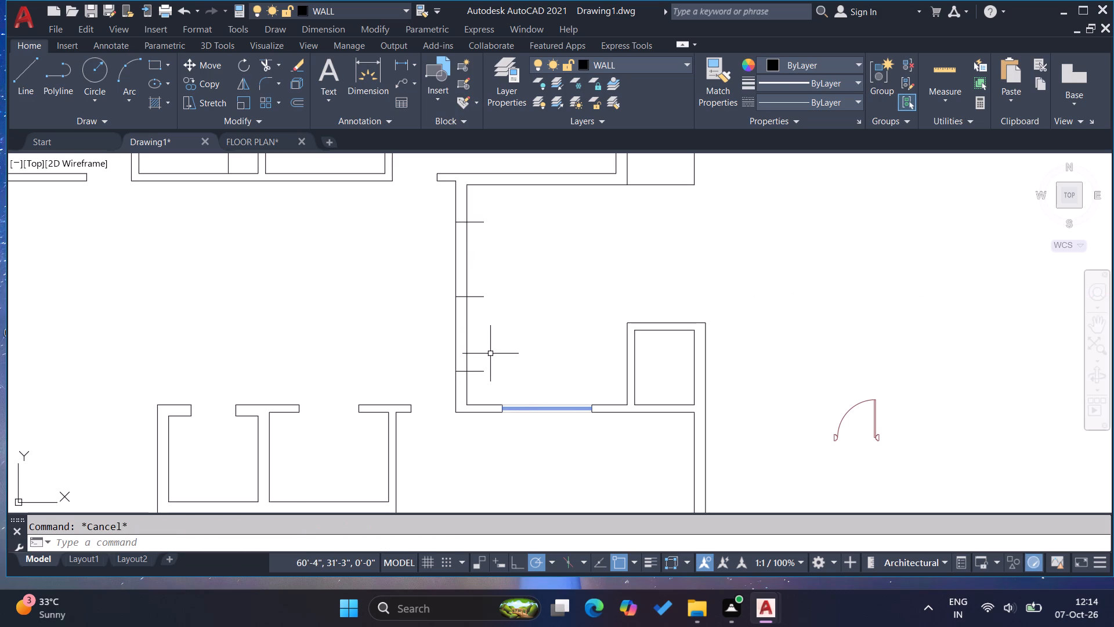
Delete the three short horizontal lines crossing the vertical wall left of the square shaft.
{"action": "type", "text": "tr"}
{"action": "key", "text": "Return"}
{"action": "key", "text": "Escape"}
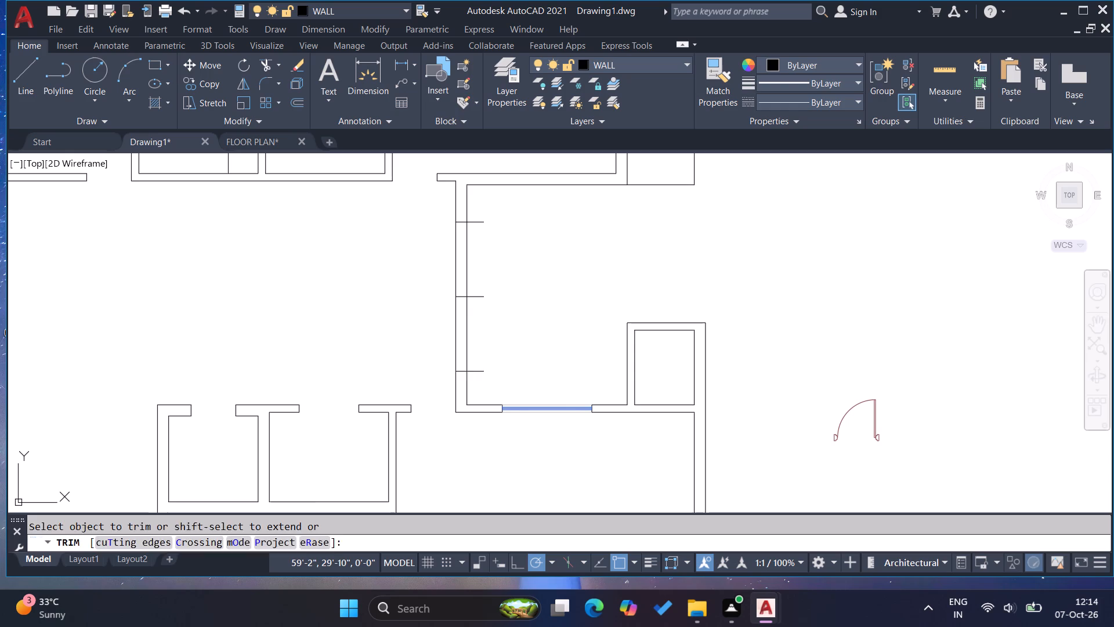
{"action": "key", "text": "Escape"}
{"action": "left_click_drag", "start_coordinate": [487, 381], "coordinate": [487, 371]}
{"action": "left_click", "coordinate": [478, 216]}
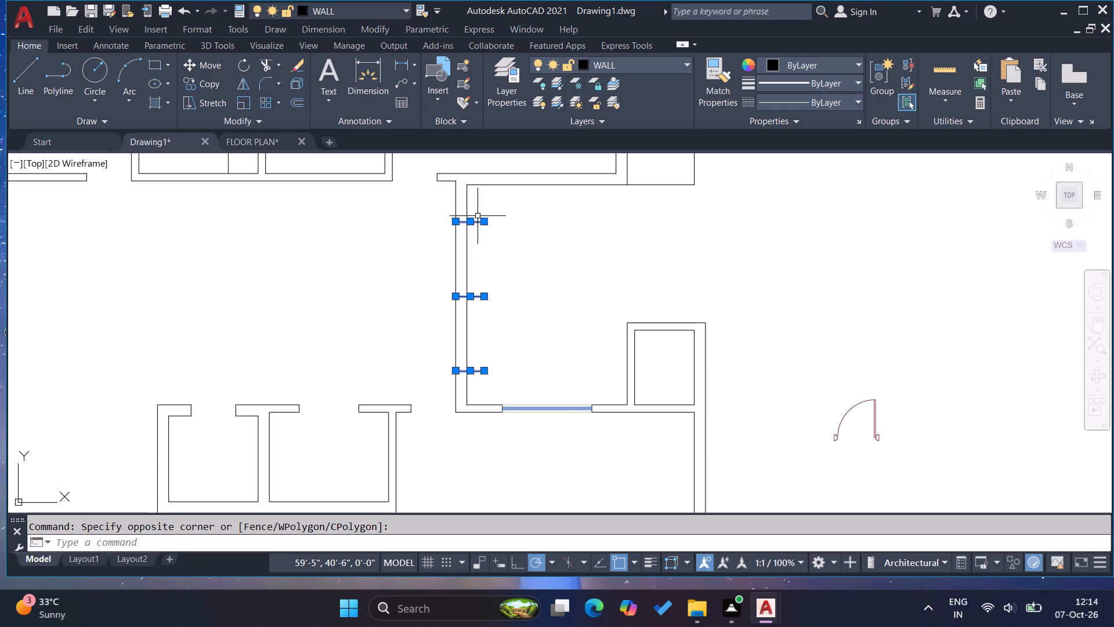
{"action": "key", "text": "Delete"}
Extend the square shaft's outer top line leftward to the outer face of the vertical wall.
{"action": "type", "text": "ex"}
{"action": "key", "text": "Return"}
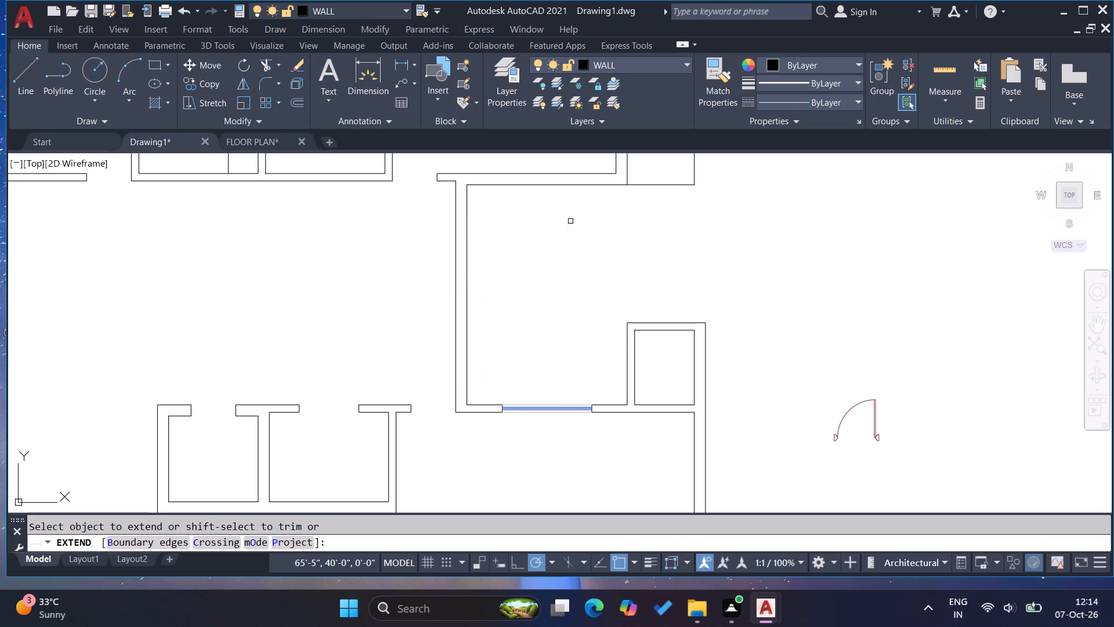
{"action": "left_click", "coordinate": [642, 326]}
{"action": "left_click", "coordinate": [635, 319]}
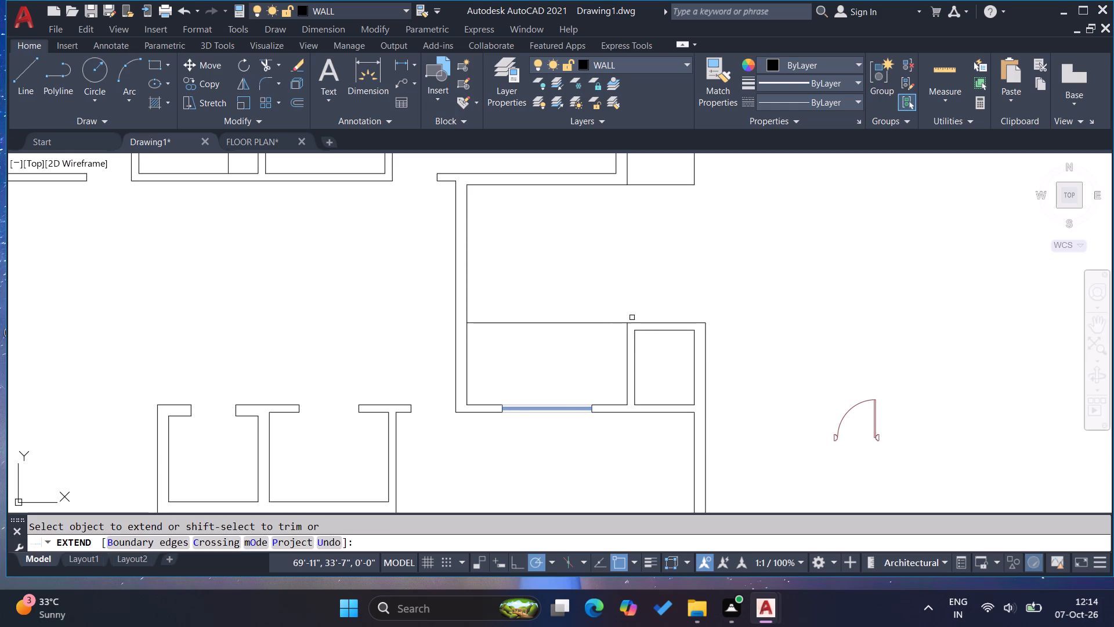
{"action": "left_click", "coordinate": [501, 309]}
{"action": "left_click", "coordinate": [492, 344]}
{"action": "key", "text": "Escape"}
{"action": "key", "text": "Escape"}
{"action": "key", "text": "Escape"}
{"action": "key", "text": "Escape"}
{"action": "key", "text": "Escape"}
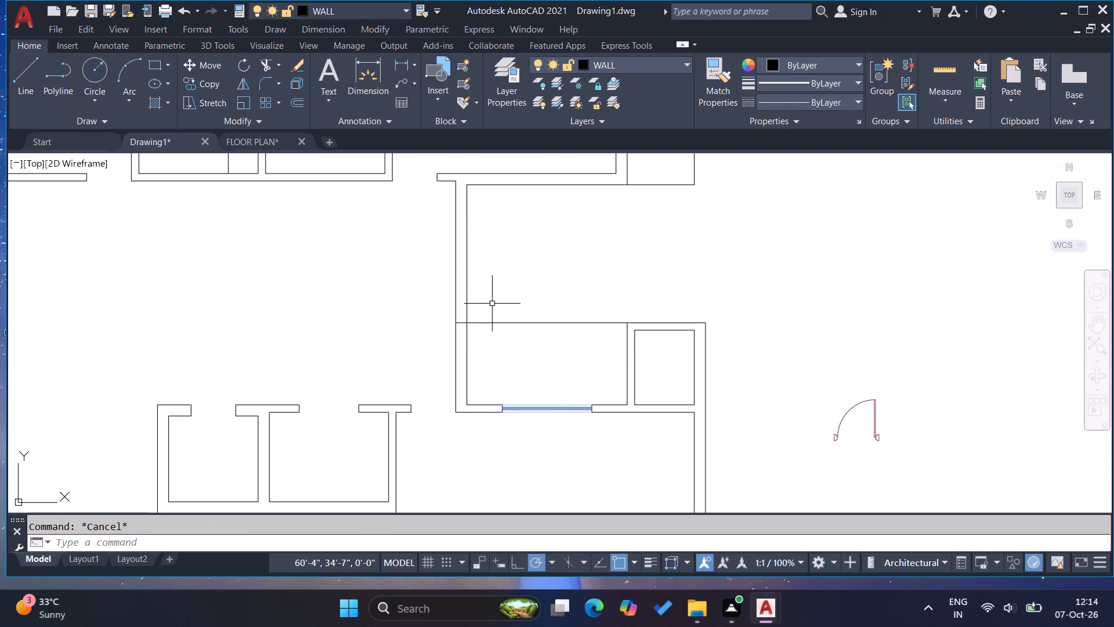
{"action": "key", "text": "Escape"}
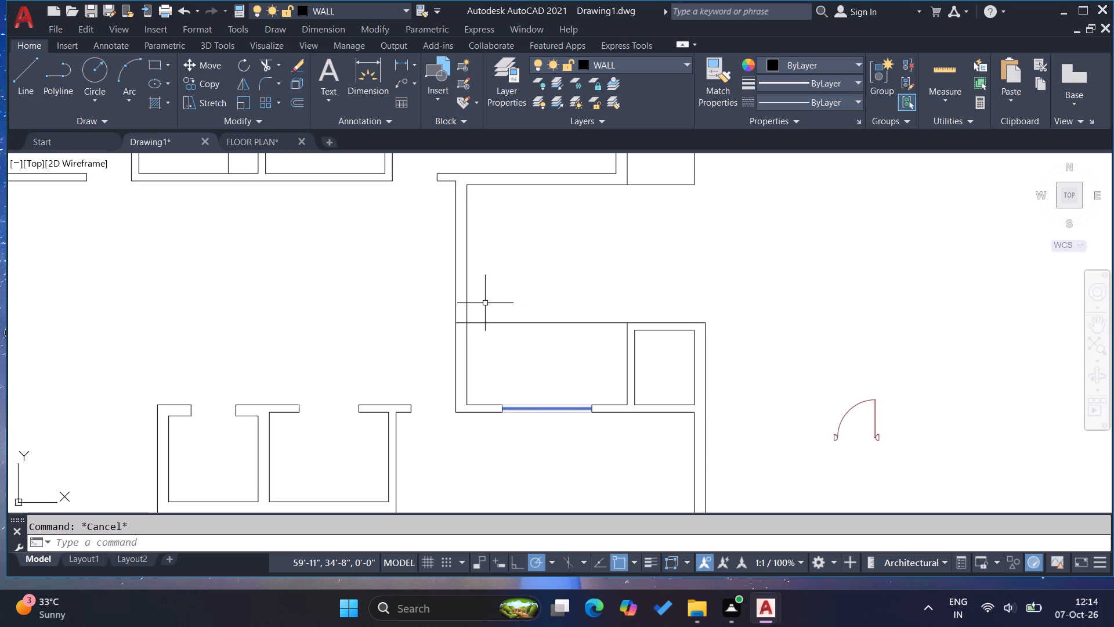
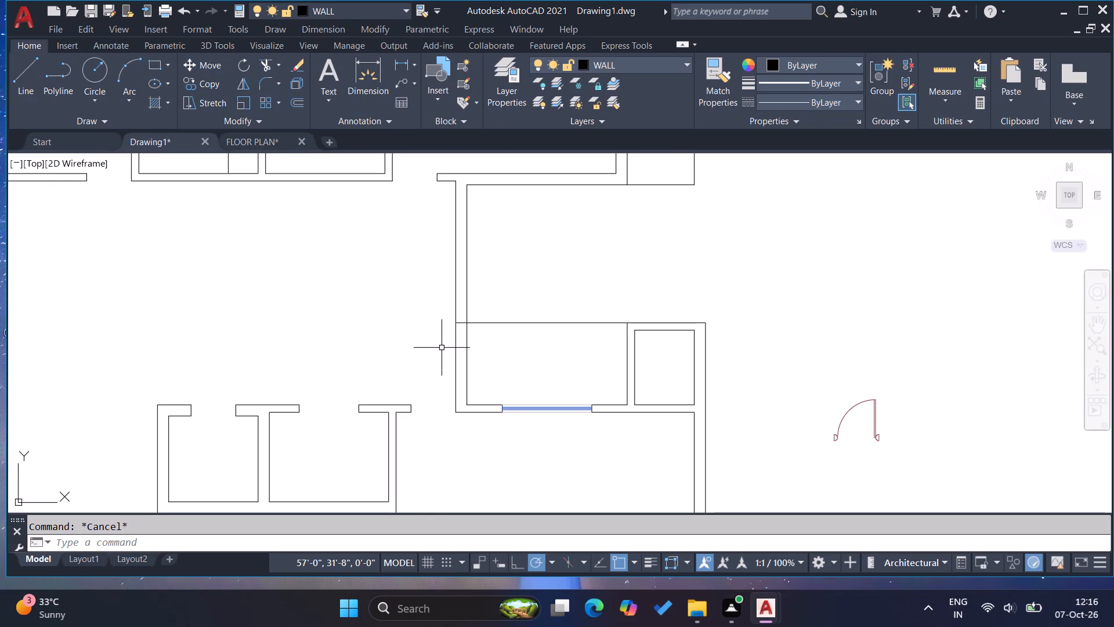
Rotate the spare window symbol beside the plan from horizontal to vertical.
{"action": "key", "text": "Escape"}
{"action": "key", "text": "Escape"}
{"action": "key", "text": "Escape"}
{"action": "key", "text": "Escape"}
{"action": "scroll", "coordinate": [347, 257], "scroll_direction": "down", "scroll_amount": 2}
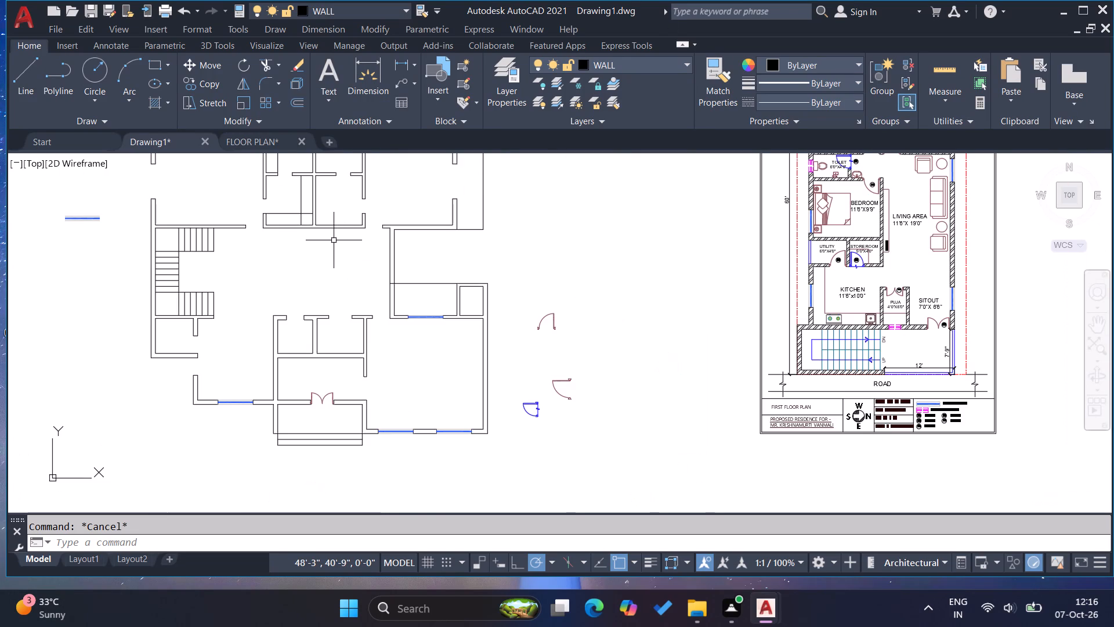
{"action": "scroll", "coordinate": [328, 236], "scroll_direction": "down", "scroll_amount": 1}
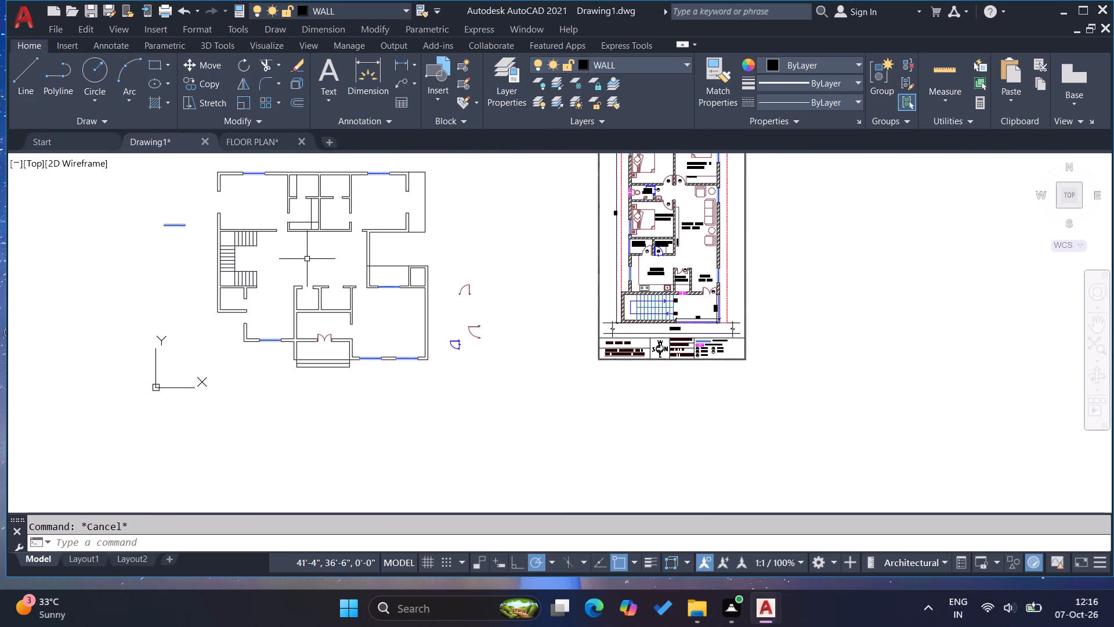
{"action": "scroll", "coordinate": [168, 219], "scroll_direction": "up", "scroll_amount": 3}
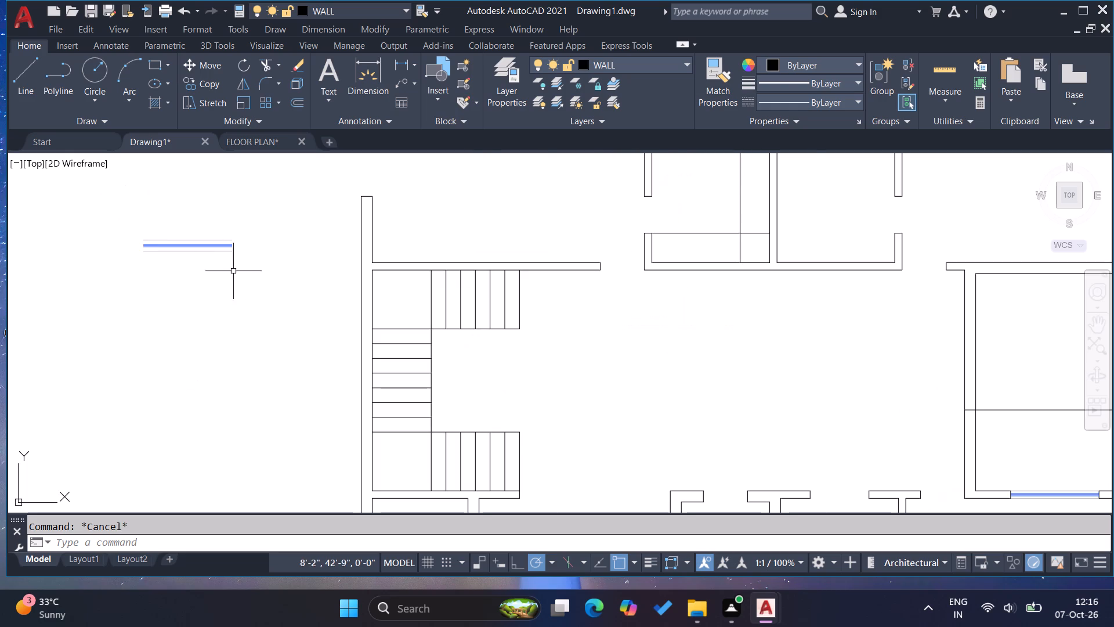
{"action": "left_click", "coordinate": [235, 271]}
{"action": "left_click", "coordinate": [100, 209]}
{"action": "left_click", "coordinate": [245, 66]}
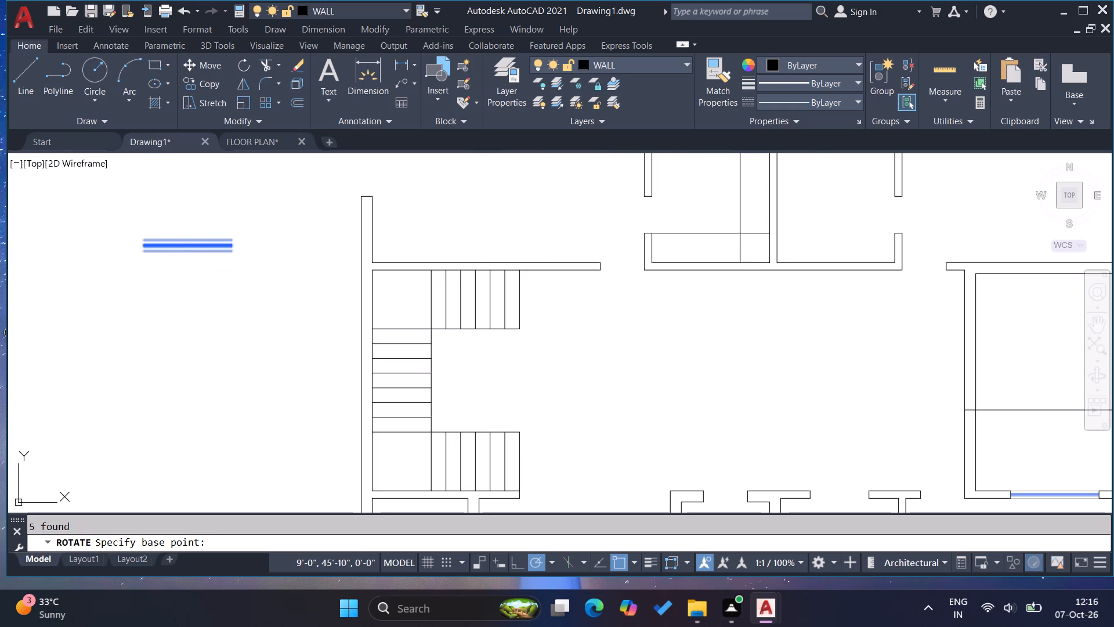
{"action": "left_click", "coordinate": [244, 226]}
{"action": "left_click", "coordinate": [245, 271]}
Move the vertical window by its lower-left corner into the opening in the left outer wall above the staircase.
{"action": "scroll", "coordinate": [248, 259], "scroll_direction": "down", "scroll_amount": 2}
{"action": "left_click", "coordinate": [251, 255]}
{"action": "left_click", "coordinate": [206, 161]}
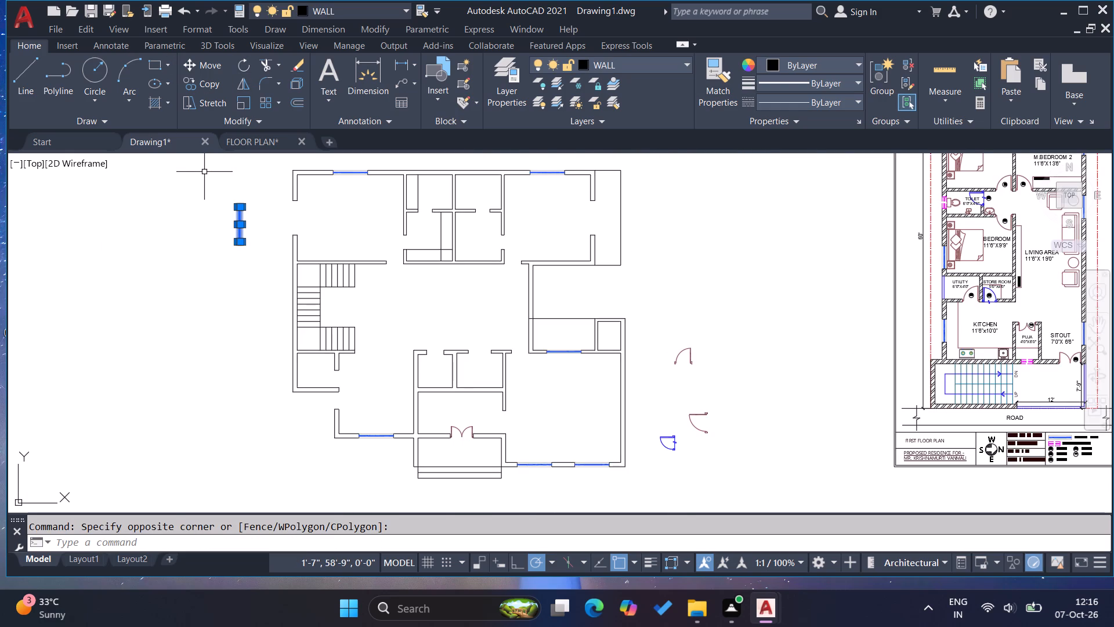
{"action": "key", "text": "m"}
{"action": "key", "text": "Return"}
{"action": "scroll", "coordinate": [226, 250], "scroll_direction": "up", "scroll_amount": 3}
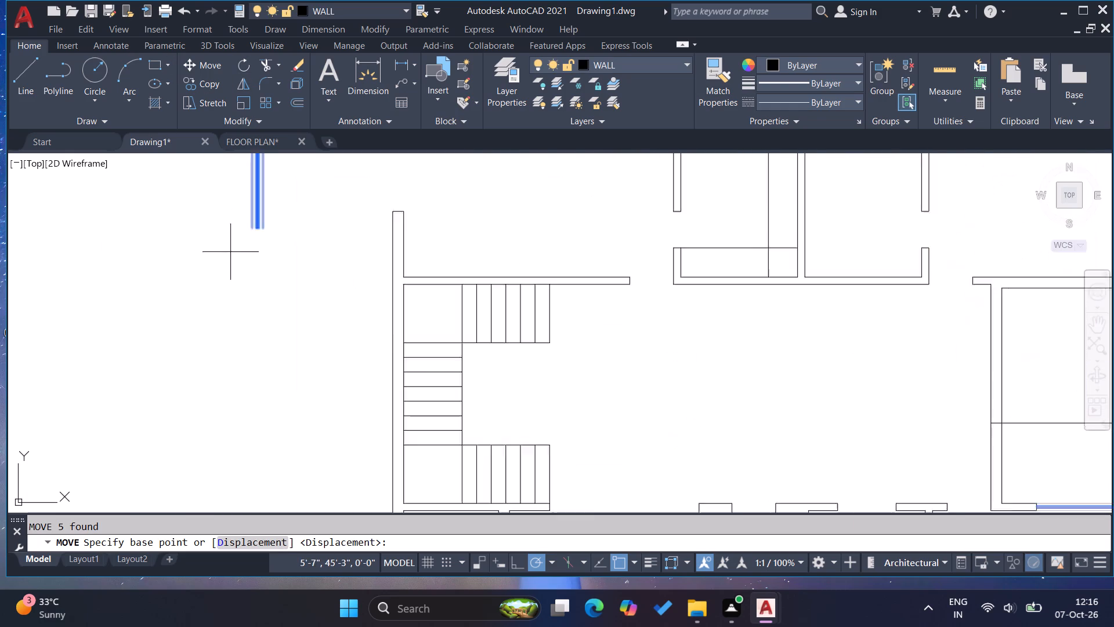
{"action": "left_click", "coordinate": [261, 217]}
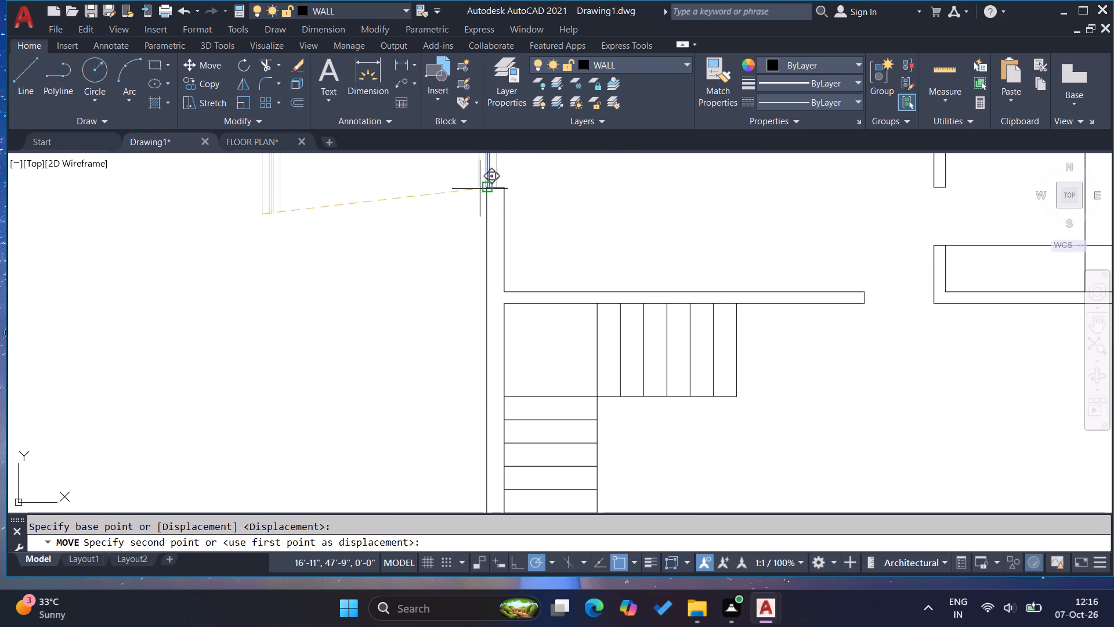
{"action": "left_click", "coordinate": [486, 189]}
Copy the window from the left outer wall into the opening in the right wall of the upper-right room.
{"action": "scroll", "coordinate": [453, 265], "scroll_direction": "down", "scroll_amount": 2}
{"action": "left_click", "coordinate": [497, 217]}
{"action": "left_click", "coordinate": [411, 175]}
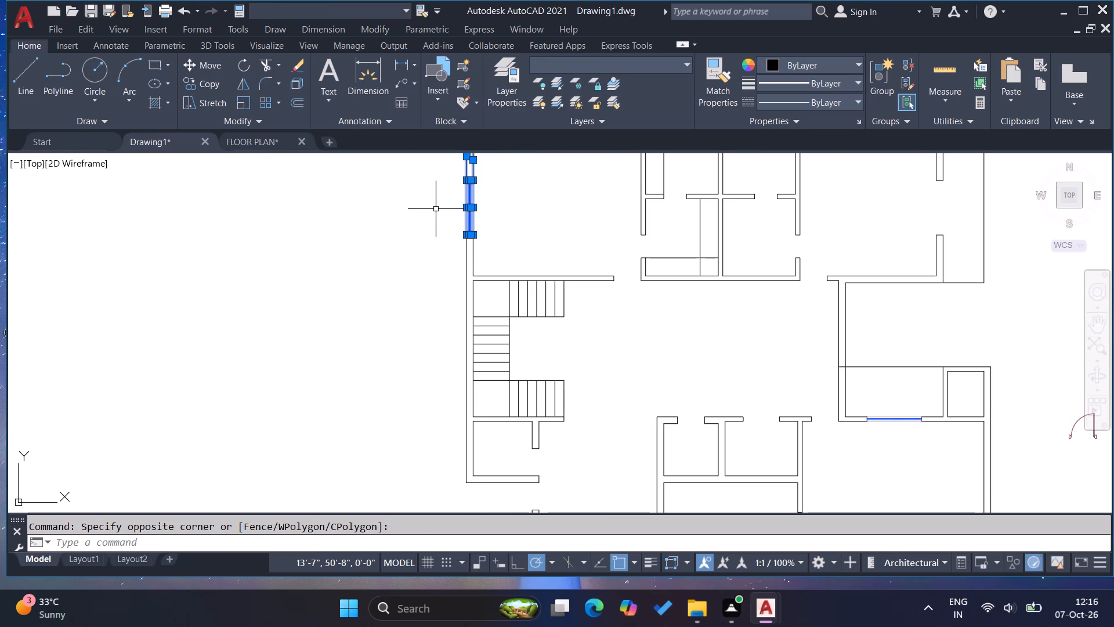
{"action": "key", "text": "Escape"}
{"action": "key", "text": "Escape"}
{"action": "left_click", "coordinate": [481, 214]}
{"action": "left_click", "coordinate": [443, 201]}
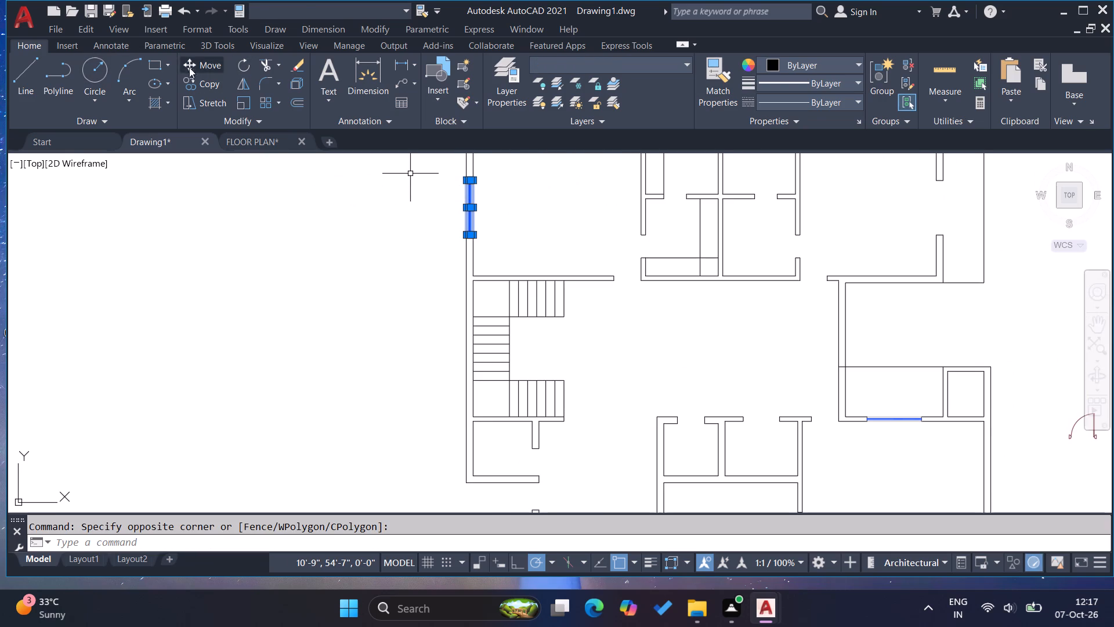
{"action": "left_click", "coordinate": [201, 88]}
{"action": "scroll", "coordinate": [492, 253], "scroll_direction": "up", "scroll_amount": 2}
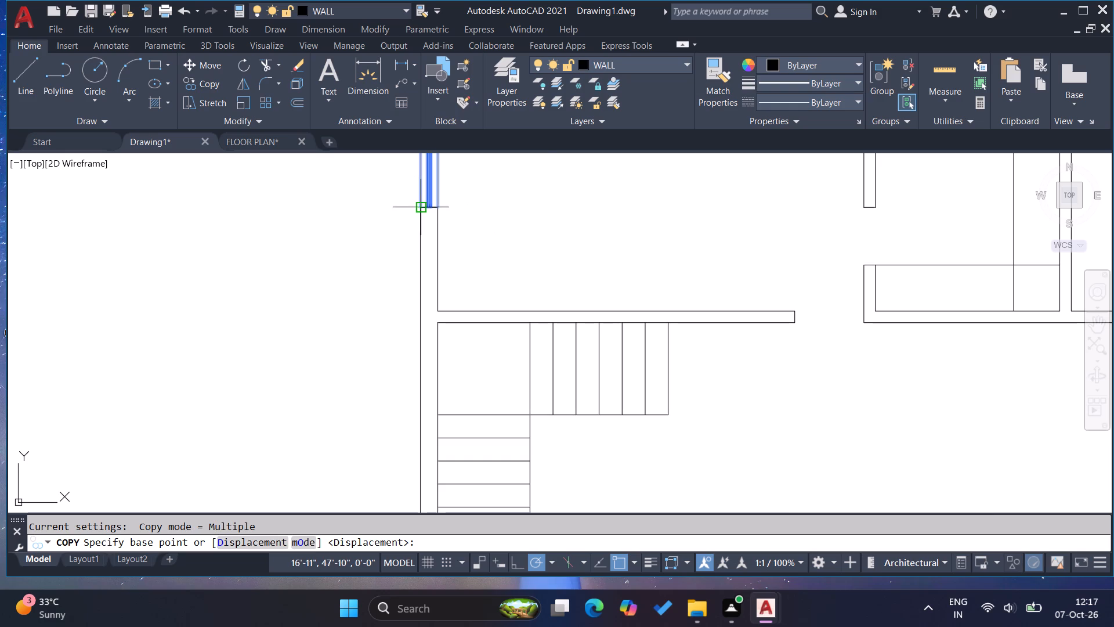
{"action": "left_click", "coordinate": [418, 207]}
{"action": "scroll", "coordinate": [336, 243], "scroll_direction": "down", "scroll_amount": 2}
{"action": "scroll", "coordinate": [387, 246], "scroll_direction": "down", "scroll_amount": 1}
{"action": "scroll", "coordinate": [669, 233], "scroll_direction": "up", "scroll_amount": 2}
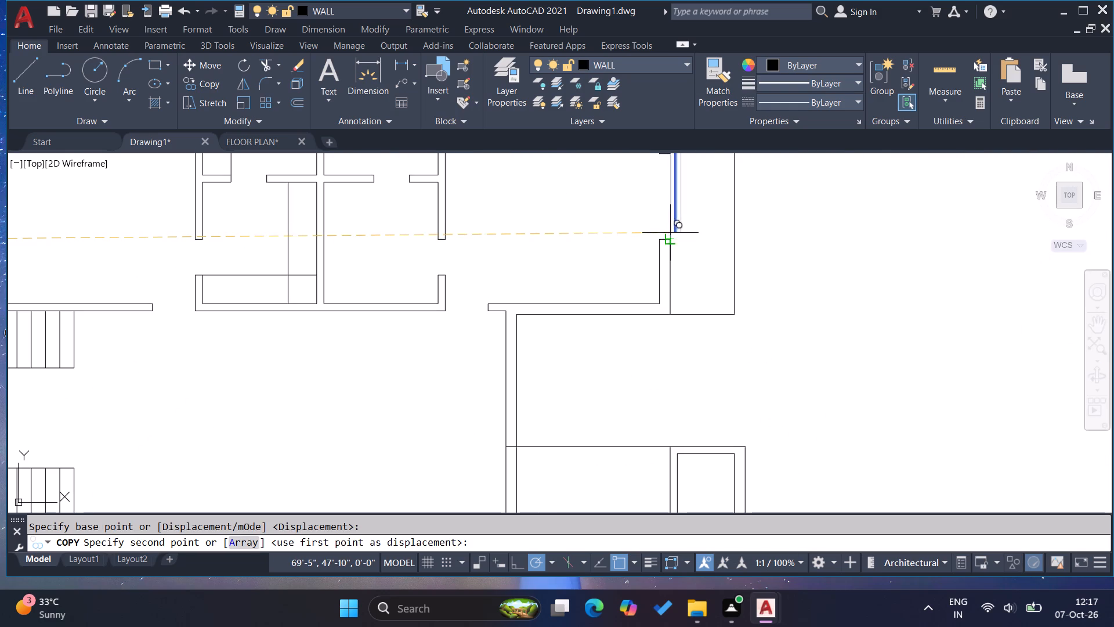
{"action": "left_click", "coordinate": [657, 237]}
{"action": "scroll", "coordinate": [616, 242], "scroll_direction": "down", "scroll_amount": 2}
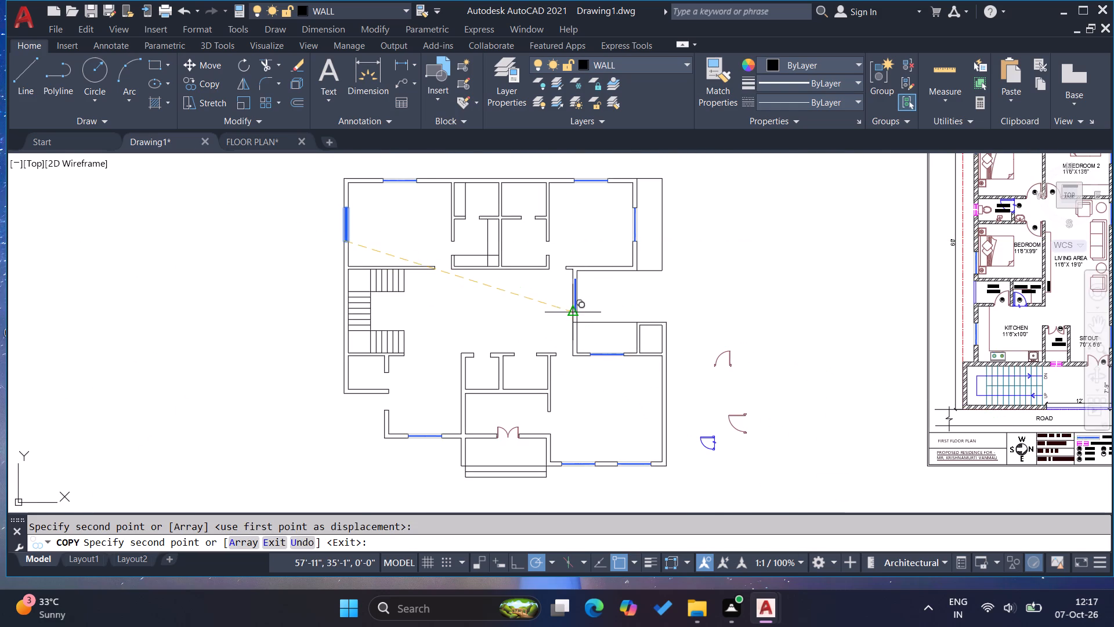
{"action": "scroll", "coordinate": [571, 308], "scroll_direction": "up", "scroll_amount": 2}
{"action": "key", "text": "Escape"}
{"action": "key", "text": "Escape"}
{"action": "key", "text": "Escape"}
{"action": "key", "text": "Escape"}
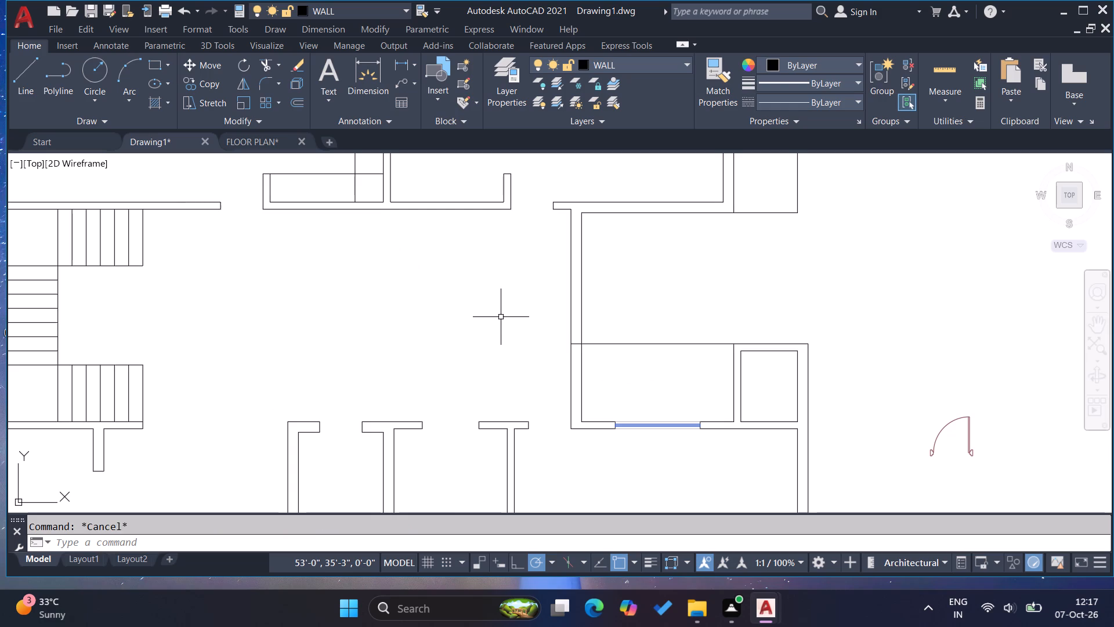
Draw a vertical guide line beside the wall left of the square shaft, from the upper horizontal wall to the shaft's extended top line.
{"action": "key", "text": "Escape"}
{"action": "key", "text": "Escape"}
{"action": "key", "text": "Escape"}
{"action": "key", "text": "Escape"}
{"action": "key", "text": "l"}
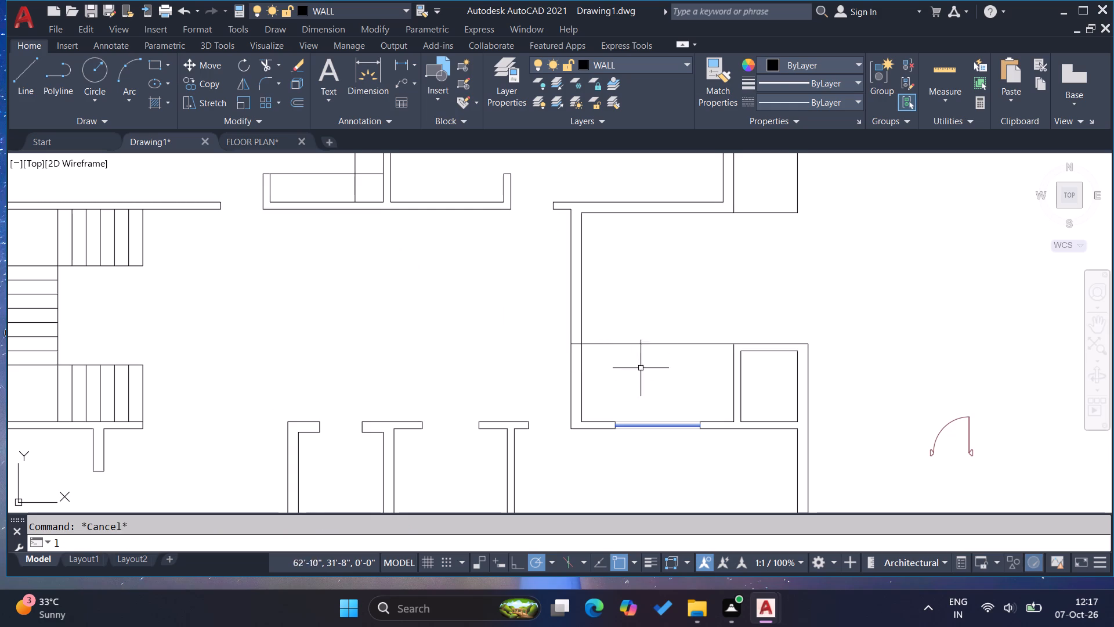
{"action": "key", "text": "Return"}
{"action": "left_click", "coordinate": [602, 213]}
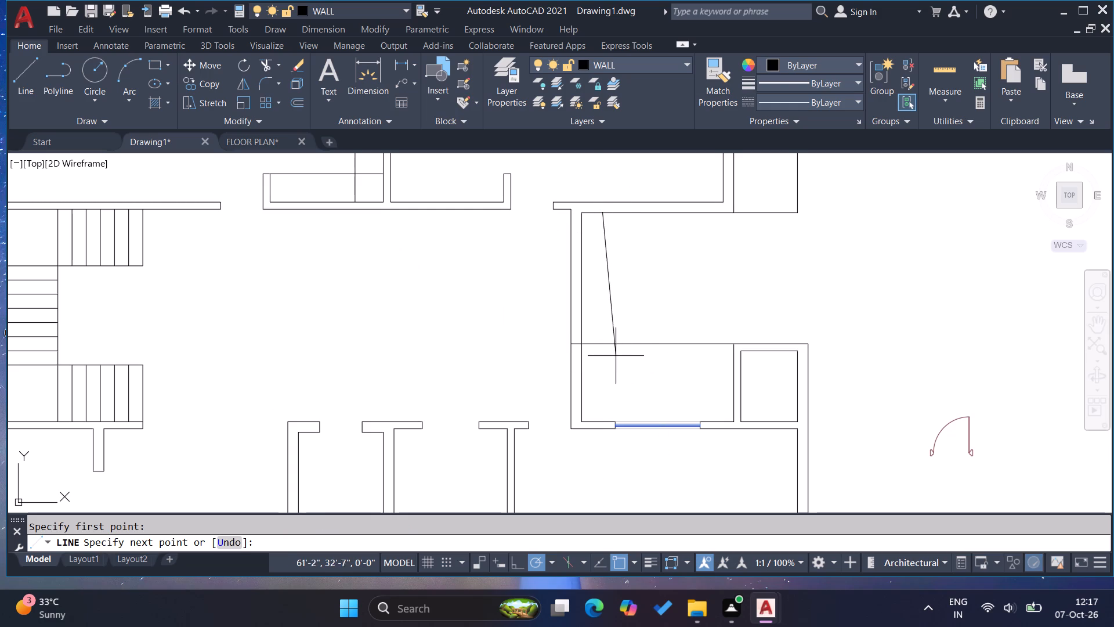
{"action": "left_click", "coordinate": [602, 344]}
{"action": "key", "text": "Escape"}
{"action": "key", "text": "Escape"}
Draw a horizontal line from the guide's midpoint across the vertical wall, and delete the vertical guide line.
{"action": "key", "text": "l"}
{"action": "key", "text": "Return"}
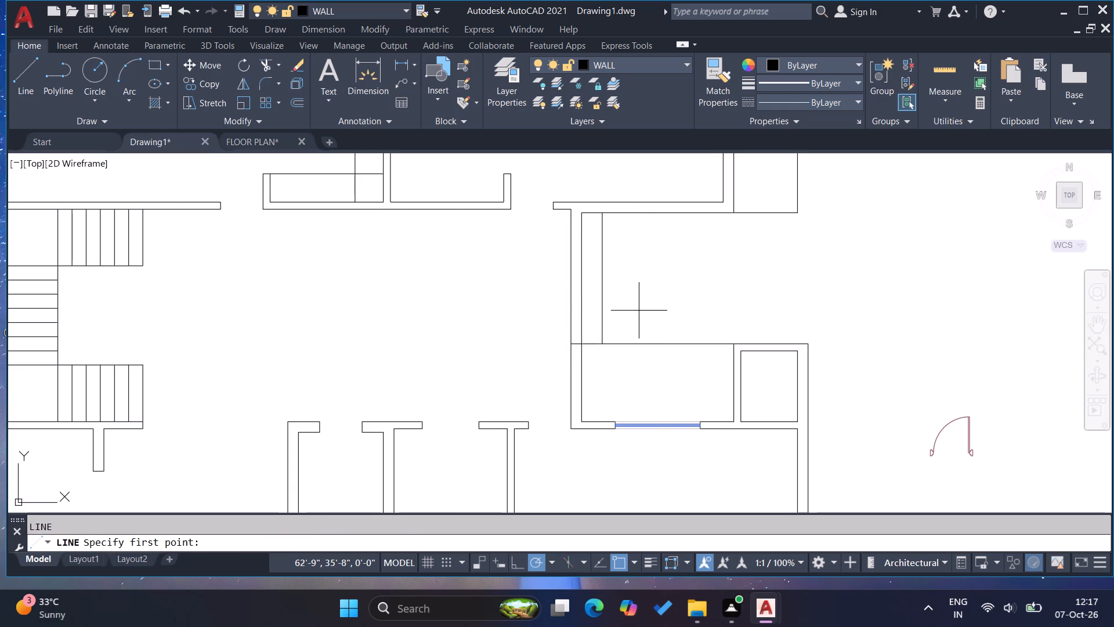
{"action": "left_click", "coordinate": [601, 276]}
{"action": "left_click", "coordinate": [517, 275]}
{"action": "key", "text": "Escape"}
{"action": "key", "text": "Escape"}
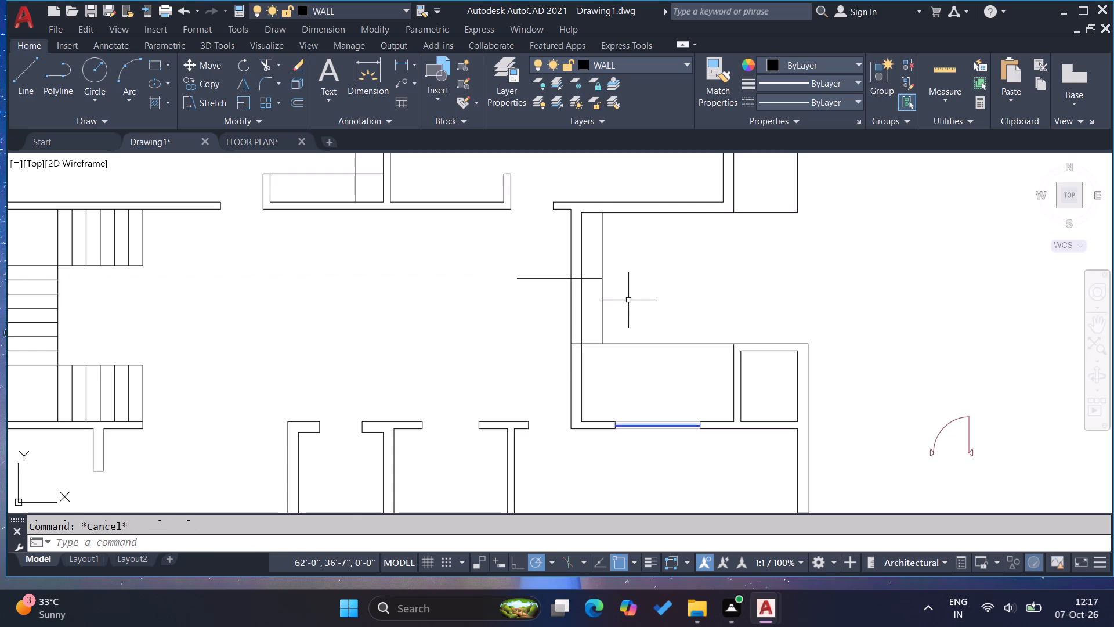
{"action": "left_click", "coordinate": [622, 307]}
{"action": "left_click", "coordinate": [595, 289]}
{"action": "key", "text": "Delete"}
Offset the horizontal line across the vertical wall by 2' above and below.
{"action": "key", "text": "o"}
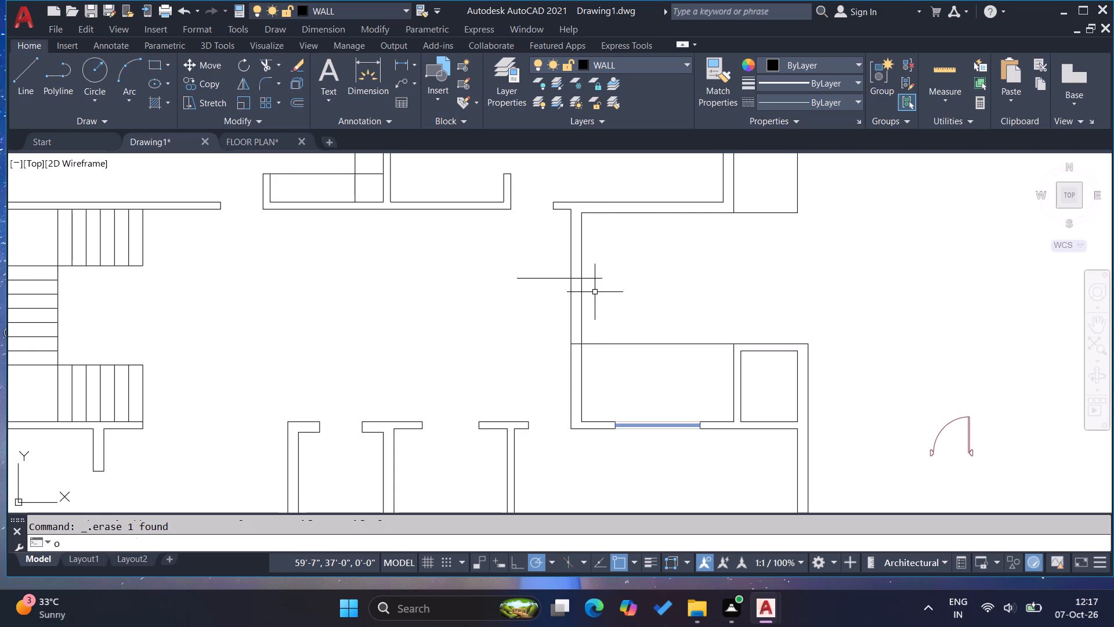
{"action": "key", "text": "Return"}
{"action": "type", "text": "2'"}
{"action": "key", "text": "Return"}
{"action": "left_click", "coordinate": [539, 282]}
{"action": "left_click", "coordinate": [539, 279]}
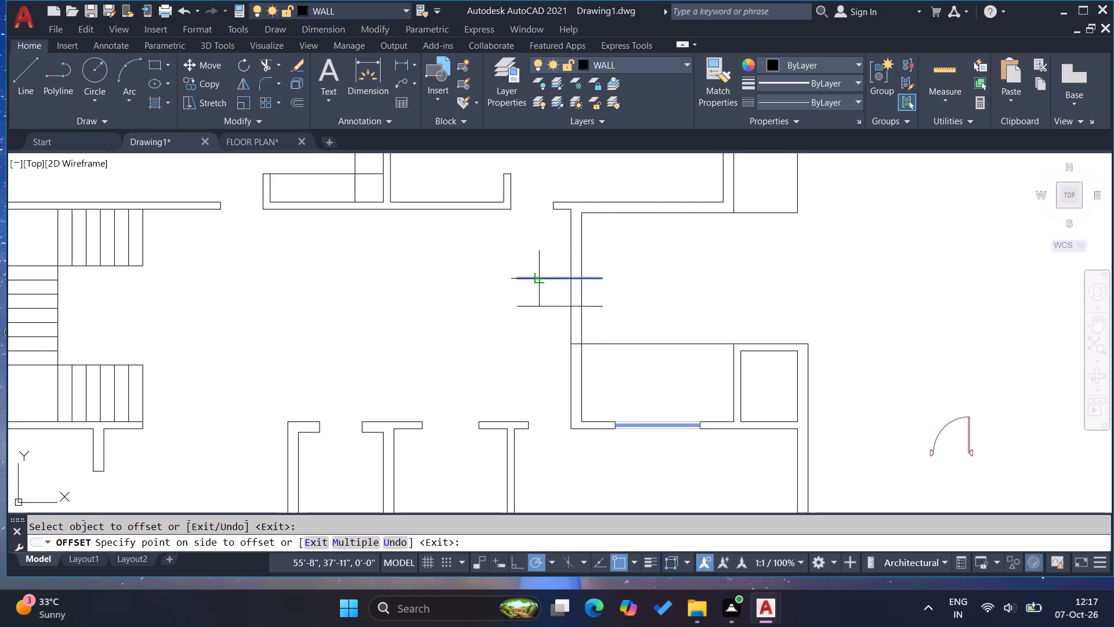
{"action": "left_click", "coordinate": [536, 229]}
{"action": "left_click", "coordinate": [546, 278]}
{"action": "left_click", "coordinate": [552, 335]}
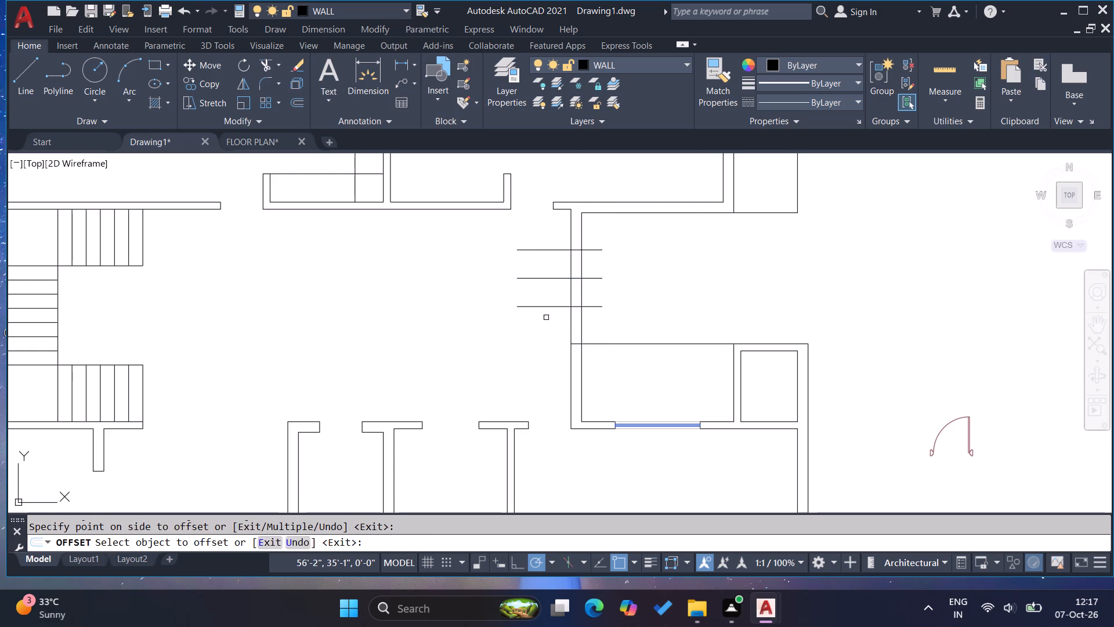
{"action": "key", "text": "Escape"}
{"action": "key", "text": "Escape"}
{"action": "key", "text": "Escape"}
Move the lower offset line 1' straight down.
{"action": "left_click", "coordinate": [544, 313]}
{"action": "left_click", "coordinate": [530, 301]}
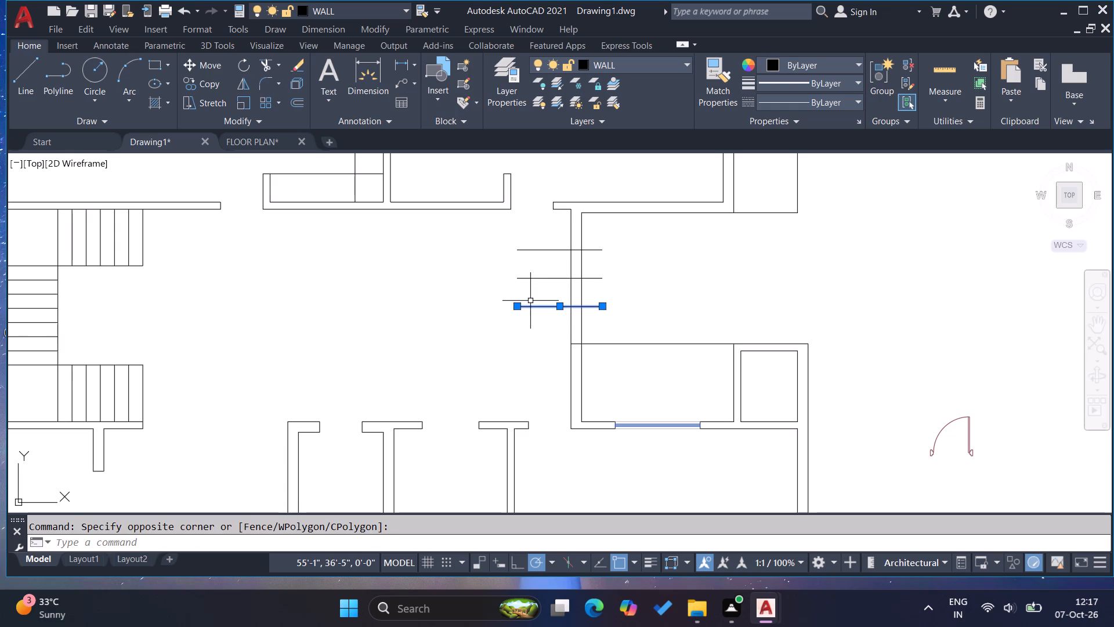
{"action": "key", "text": "m"}
{"action": "key", "text": "Return"}
{"action": "left_click", "coordinate": [544, 325]}
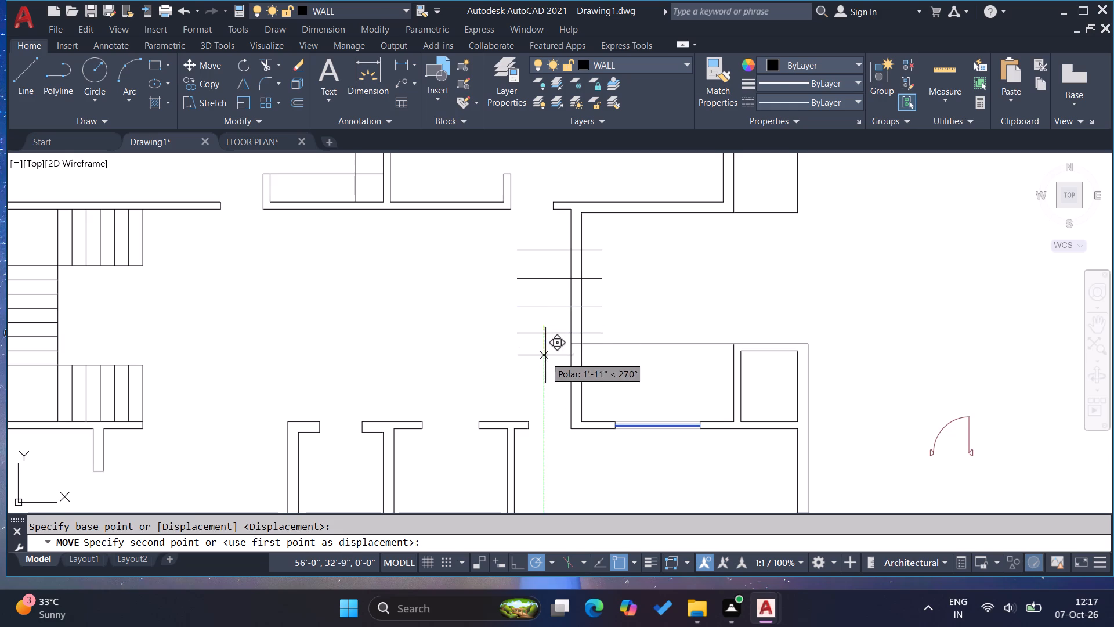
{"action": "type", "text": "1'"}
{"action": "key", "text": "Return"}
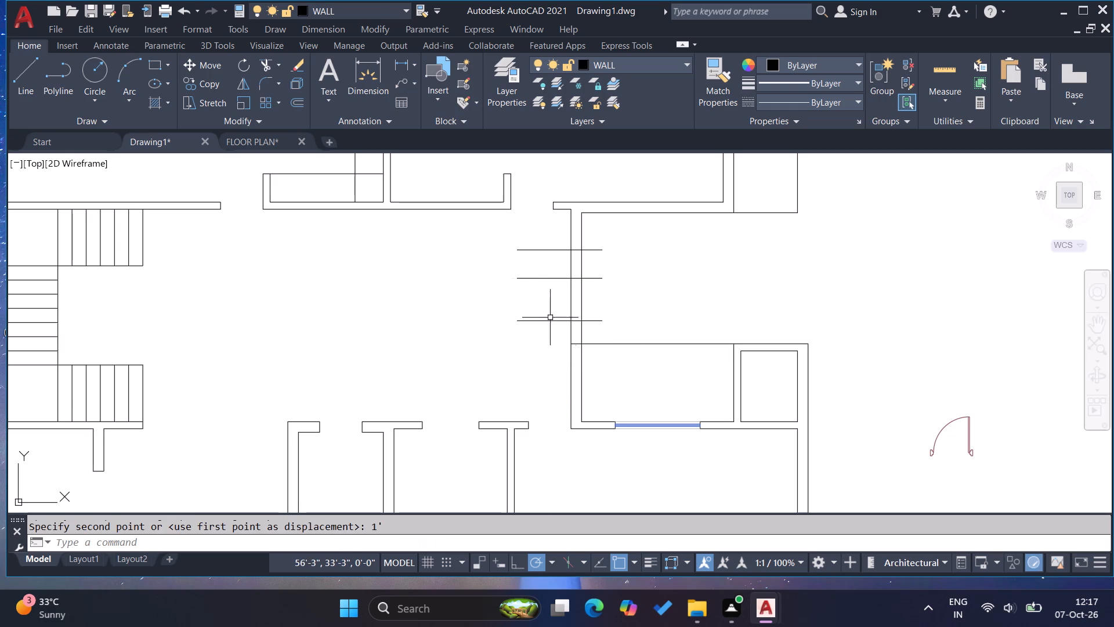
{"action": "key", "text": "Escape"}
{"action": "key", "text": "Escape"}
Delete the middle and upper horizontal lines crossing the vertical wall.
{"action": "left_click", "coordinate": [545, 296]}
{"action": "left_click", "coordinate": [528, 225]}
{"action": "key", "text": "Delete"}
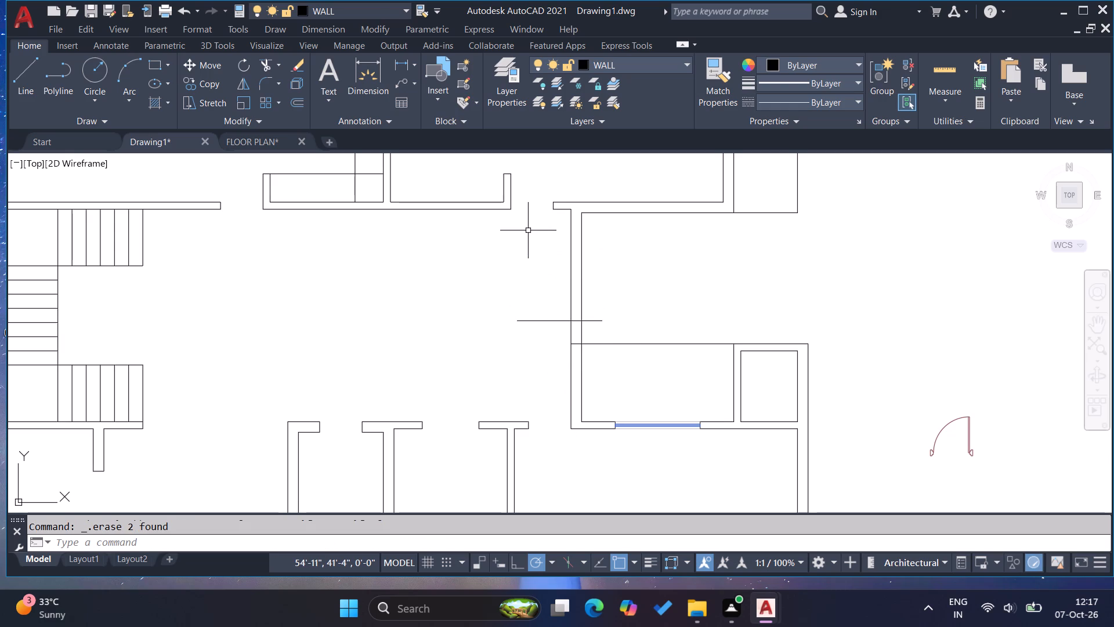
Offset the remaining horizontal line across the vertical wall 6' upward.
{"action": "key", "text": "o"}
{"action": "key", "text": "Return"}
{"action": "key", "text": "6"}
{"action": "key", "text": "apostrophe"}
{"action": "key", "text": "Return"}
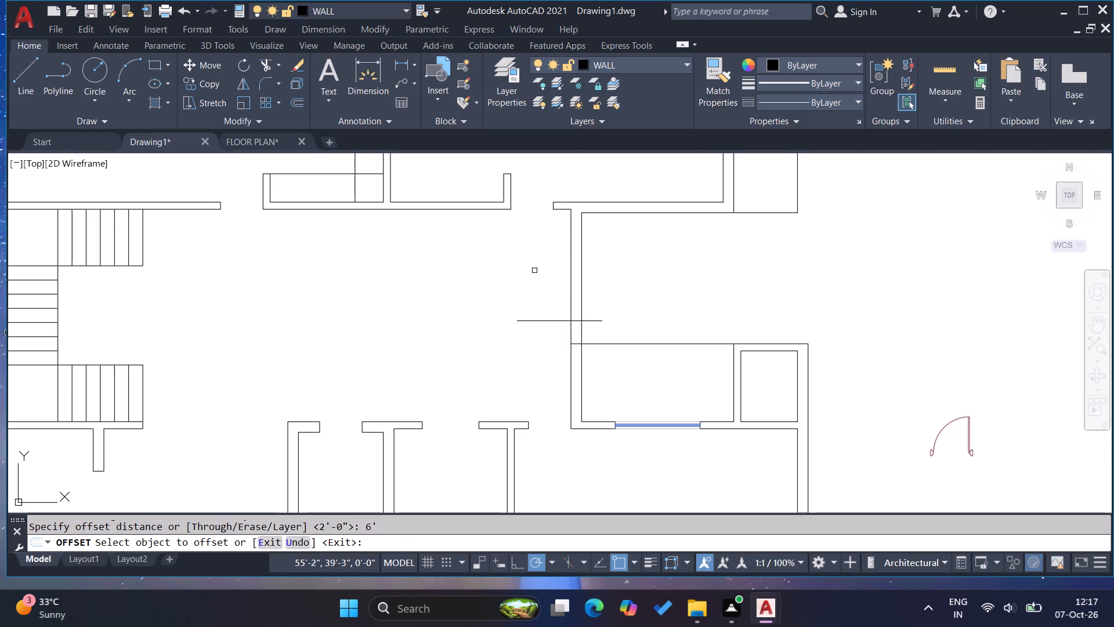
{"action": "left_click", "coordinate": [549, 323]}
{"action": "left_click", "coordinate": [548, 319]}
{"action": "left_click", "coordinate": [534, 253]}
{"action": "key", "text": "Escape"}
{"action": "key", "text": "Escape"}
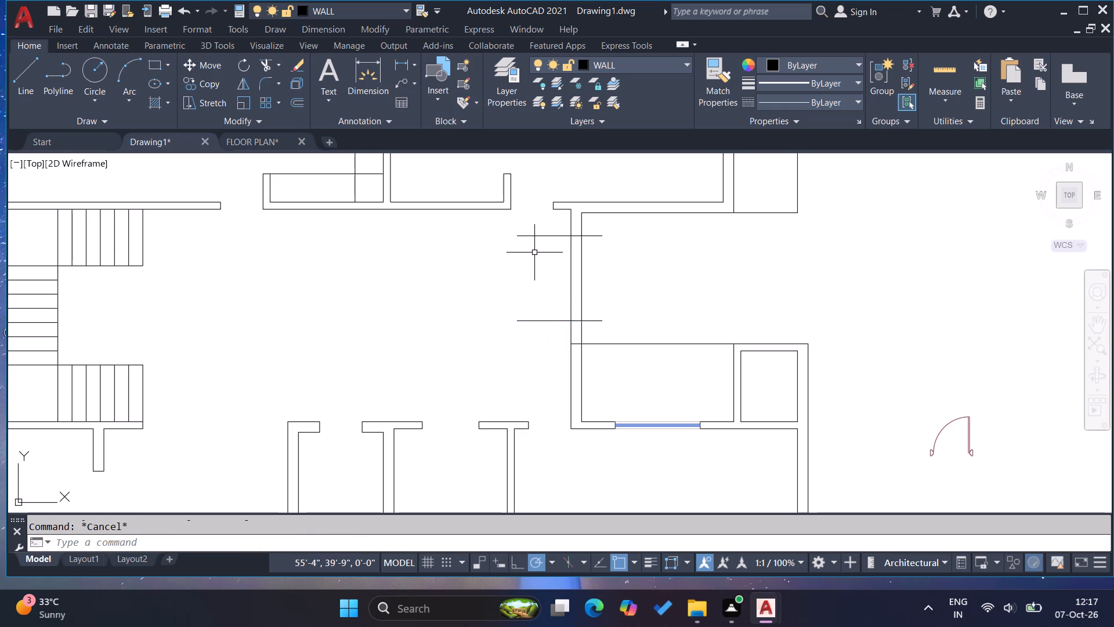
Trim the wall faces between the two horizontal lines and the line ends projecting past the wall to form the opening.
{"action": "type", "text": "tr"}
{"action": "key", "text": "Return"}
{"action": "left_click_drag", "start_coordinate": [606, 287], "coordinate": [601, 287]}
{"action": "left_click", "coordinate": [534, 278]}
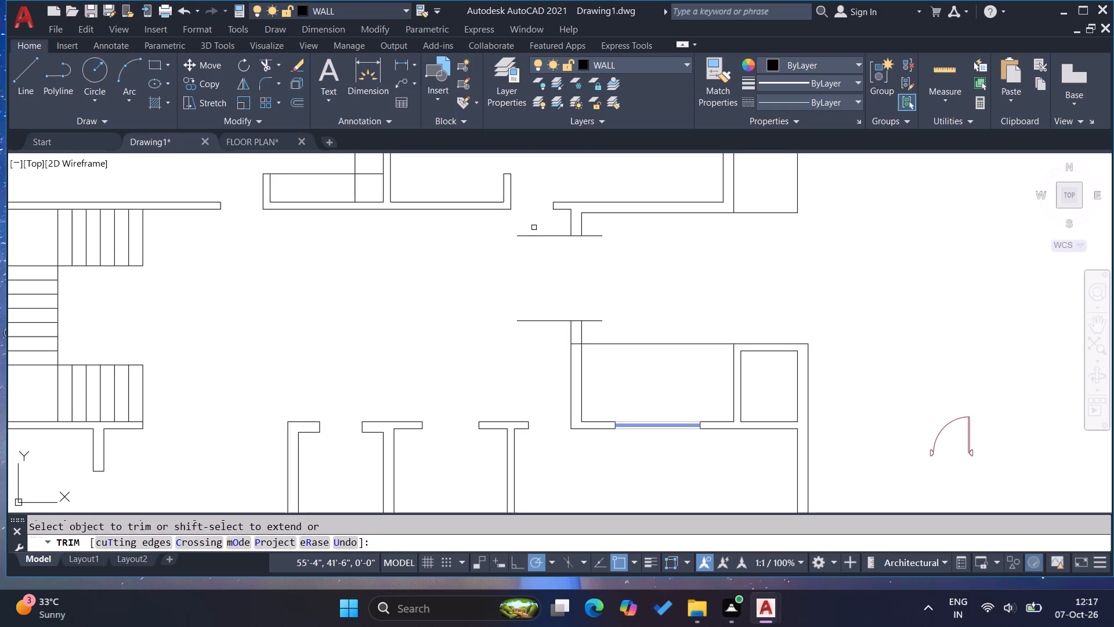
{"action": "left_click", "coordinate": [534, 228]}
{"action": "left_click", "coordinate": [534, 337]}
{"action": "left_click", "coordinate": [591, 326]}
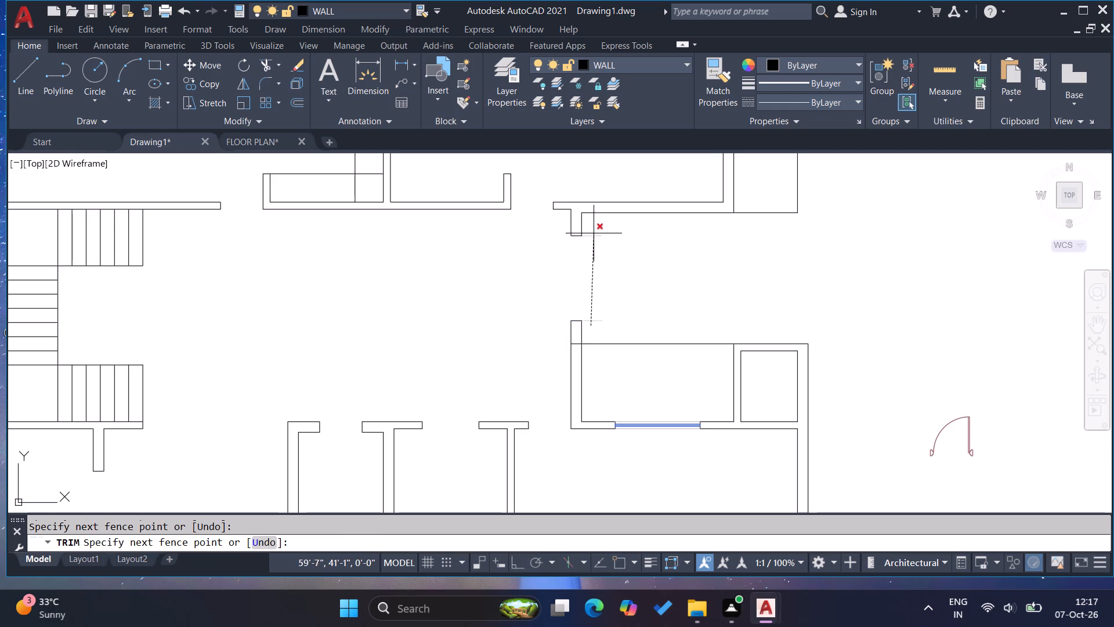
{"action": "left_click", "coordinate": [594, 233]}
Trim the piece of the shaft's extended top line that crosses inside the vertical wall.
{"action": "scroll", "coordinate": [585, 359], "scroll_direction": "up", "scroll_amount": 2}
{"action": "left_click", "coordinate": [551, 326]}
{"action": "left_click", "coordinate": [551, 311]}
{"action": "scroll", "coordinate": [491, 331], "scroll_direction": "down", "scroll_amount": 2}
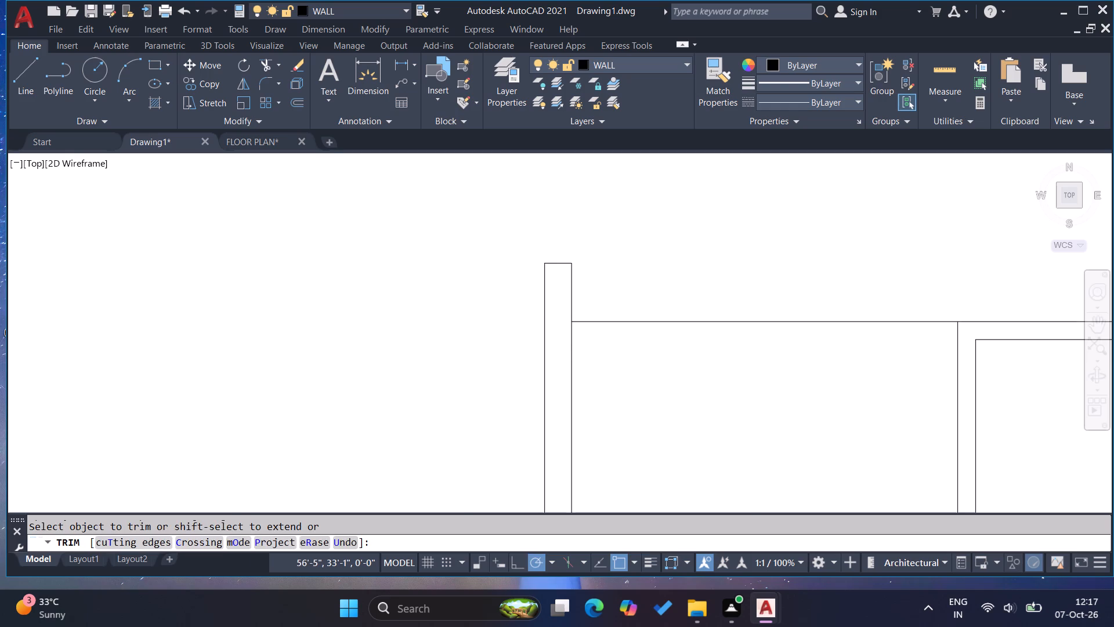
{"action": "key", "text": "Escape"}
Shorten the extended top line so its right end meets the square shaft's left wall line.
{"action": "left_click", "coordinate": [619, 349]}
{"action": "left_click", "coordinate": [601, 327]}
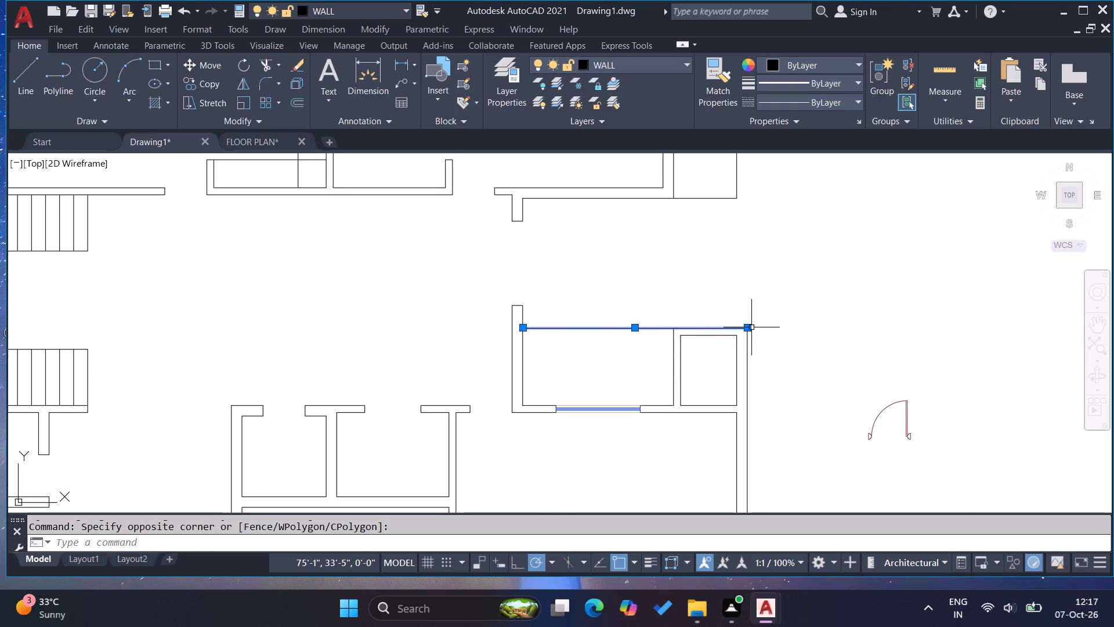
{"action": "left_click", "coordinate": [751, 327]}
{"action": "left_click", "coordinate": [671, 325]}
{"action": "key", "text": "Escape"}
Draw a separate line across the top of the square shaft, from the shortened line's end to the outer right corner.
{"action": "key", "text": "l"}
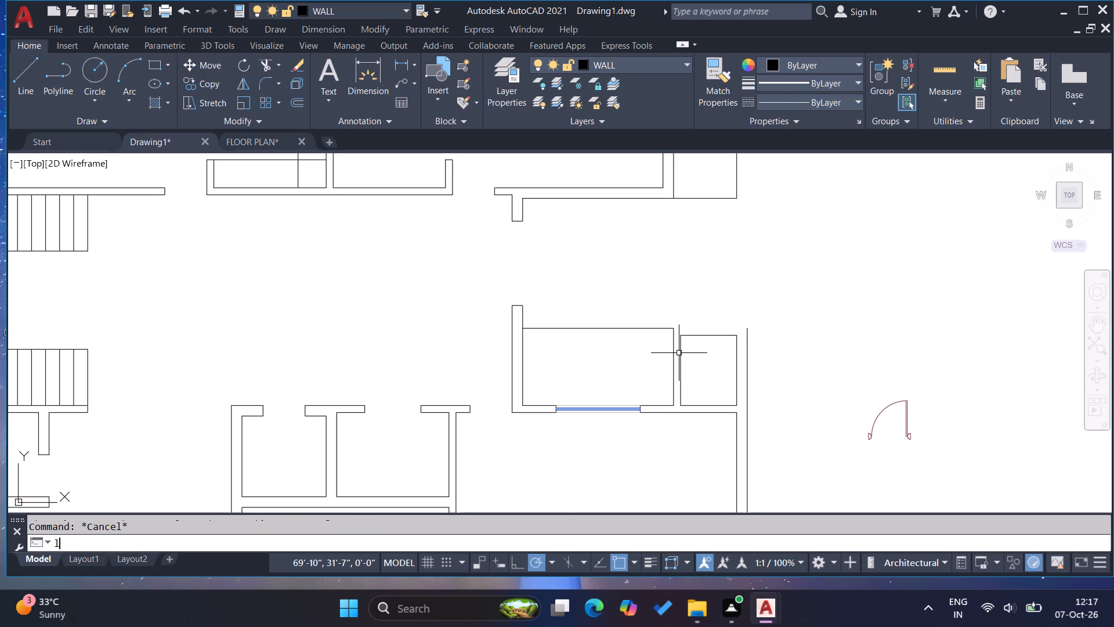
{"action": "key", "text": "Return"}
{"action": "scroll", "coordinate": [668, 328], "scroll_direction": "up", "scroll_amount": 2}
{"action": "left_click", "coordinate": [669, 331]}
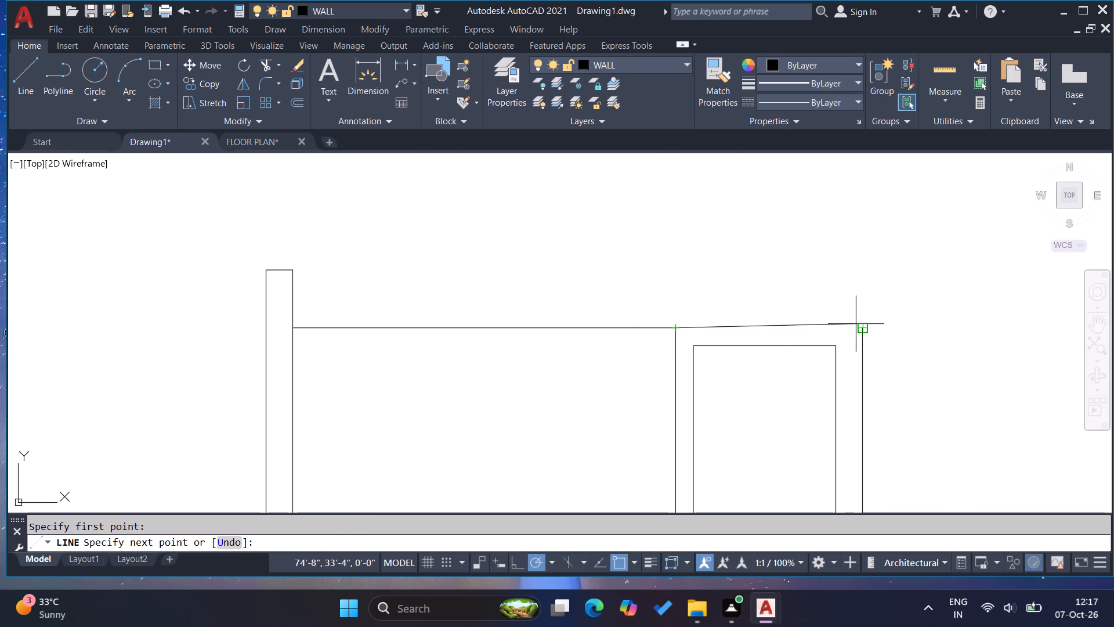
{"action": "left_click", "coordinate": [856, 326]}
{"action": "key", "text": "Escape"}
{"action": "key", "text": "Escape"}
{"action": "key", "text": "Escape"}
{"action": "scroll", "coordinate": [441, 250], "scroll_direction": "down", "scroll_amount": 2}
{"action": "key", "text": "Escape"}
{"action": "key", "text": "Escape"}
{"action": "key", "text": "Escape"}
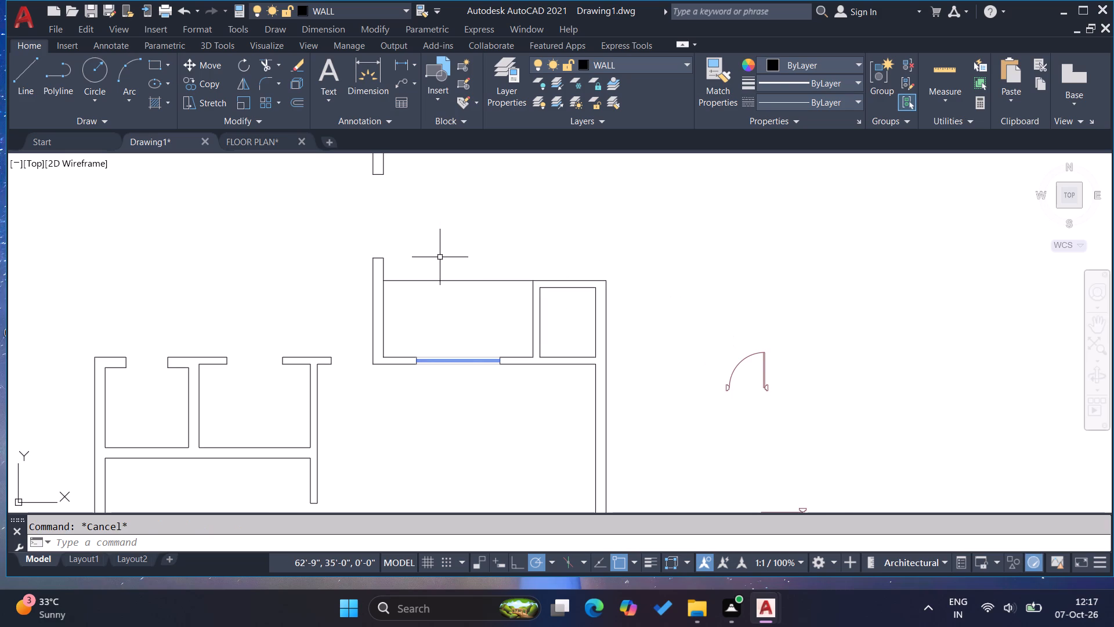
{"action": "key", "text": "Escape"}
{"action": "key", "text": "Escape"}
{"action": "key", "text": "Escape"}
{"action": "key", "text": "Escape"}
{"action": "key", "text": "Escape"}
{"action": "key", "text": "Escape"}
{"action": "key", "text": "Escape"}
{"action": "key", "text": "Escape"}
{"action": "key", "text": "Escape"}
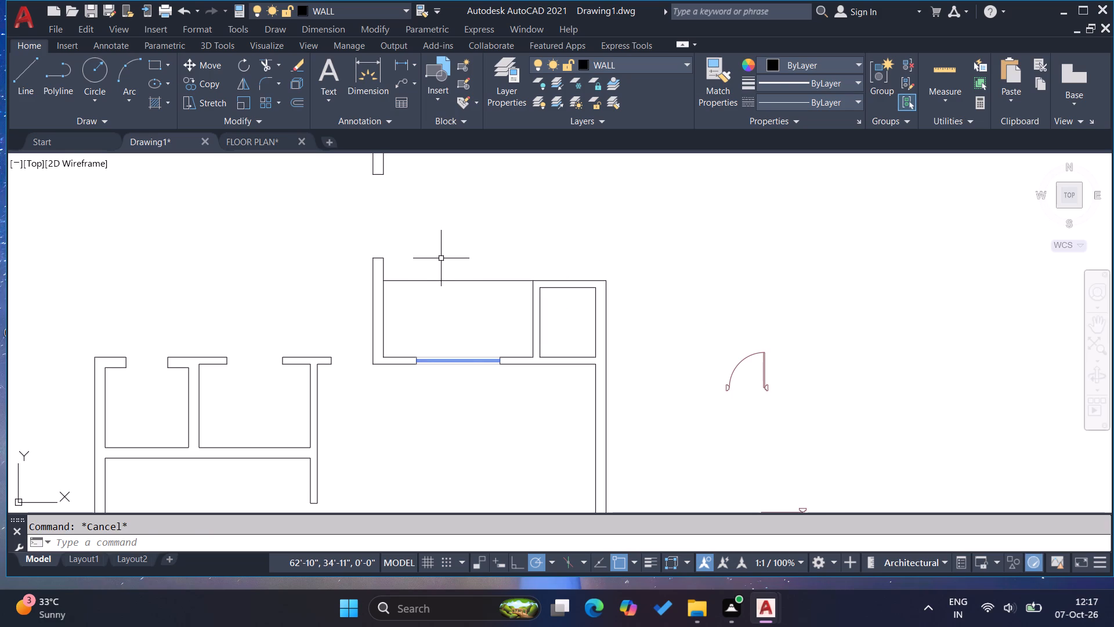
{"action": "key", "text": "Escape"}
Offset the horizontal line left of the square shaft's top by 1' downward, into the space above the window.
{"action": "key", "text": "Escape"}
{"action": "key", "text": "Escape"}
{"action": "key", "text": "o"}
{"action": "key", "text": "Return"}
{"action": "type", "text": "1'"}
{"action": "key", "text": "Return"}
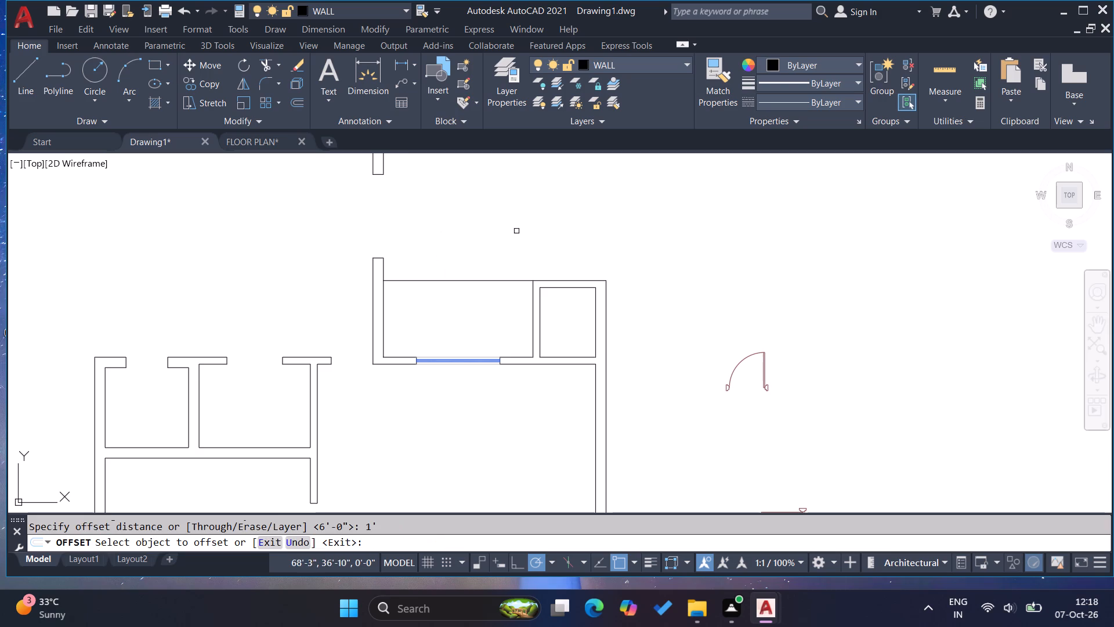
{"action": "left_click", "coordinate": [499, 280]}
{"action": "left_click", "coordinate": [501, 287]}
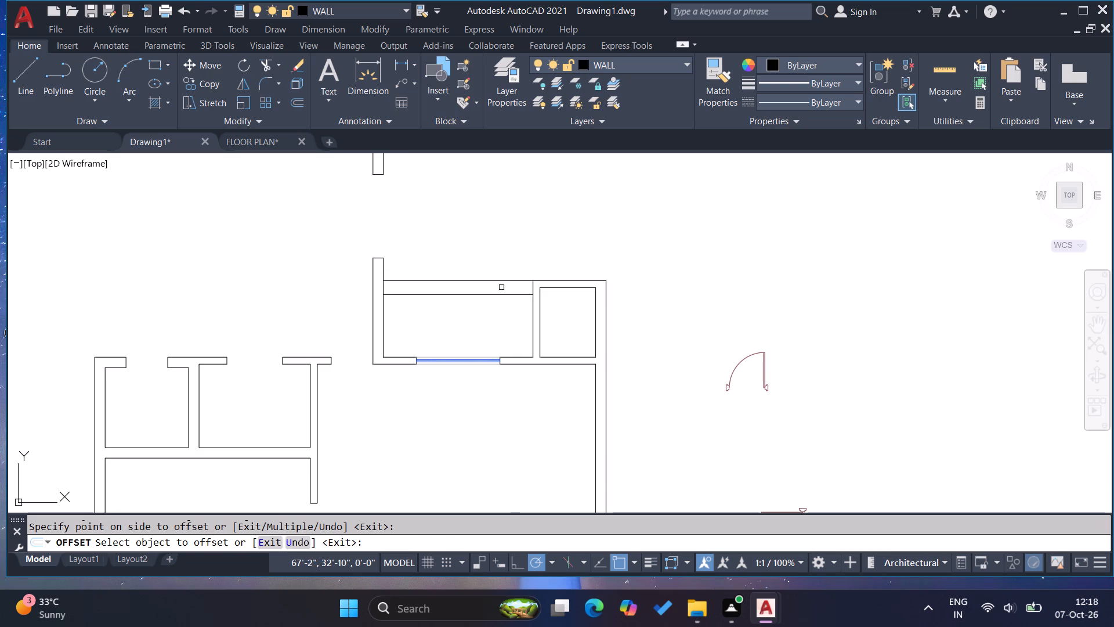
{"action": "key", "text": "Escape"}
{"action": "key", "text": "Escape"}
{"action": "key", "text": "Escape"}
{"action": "key", "text": "Escape"}
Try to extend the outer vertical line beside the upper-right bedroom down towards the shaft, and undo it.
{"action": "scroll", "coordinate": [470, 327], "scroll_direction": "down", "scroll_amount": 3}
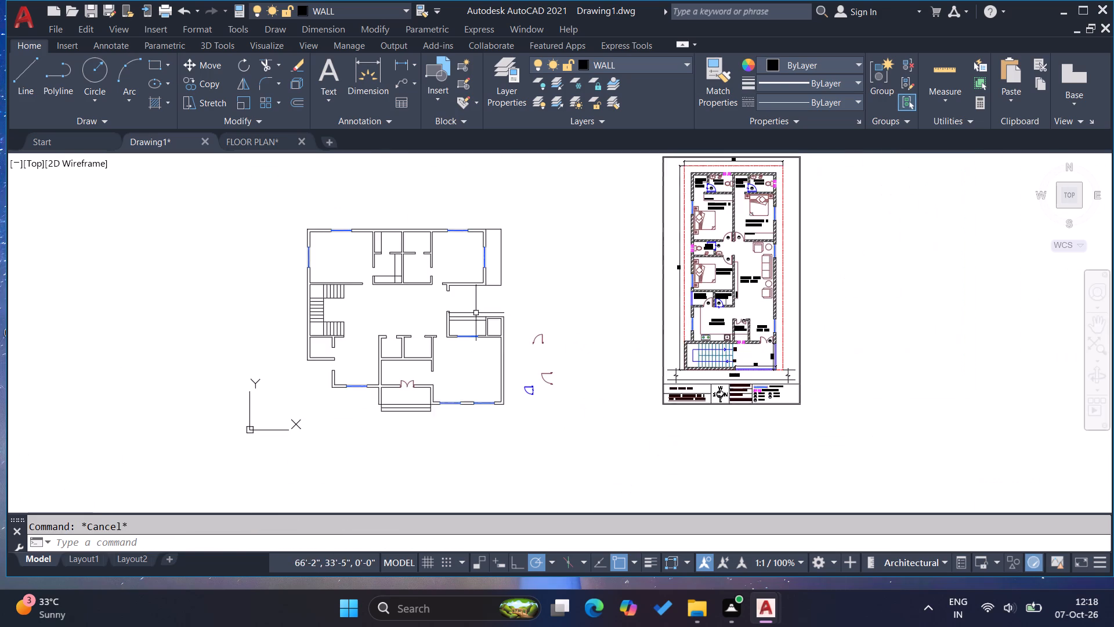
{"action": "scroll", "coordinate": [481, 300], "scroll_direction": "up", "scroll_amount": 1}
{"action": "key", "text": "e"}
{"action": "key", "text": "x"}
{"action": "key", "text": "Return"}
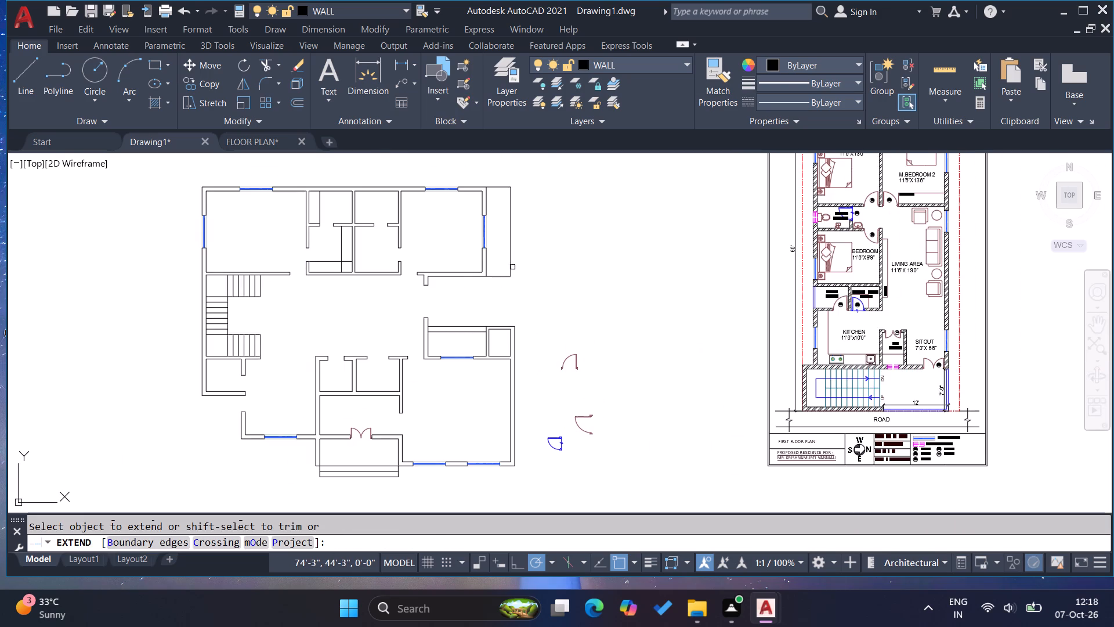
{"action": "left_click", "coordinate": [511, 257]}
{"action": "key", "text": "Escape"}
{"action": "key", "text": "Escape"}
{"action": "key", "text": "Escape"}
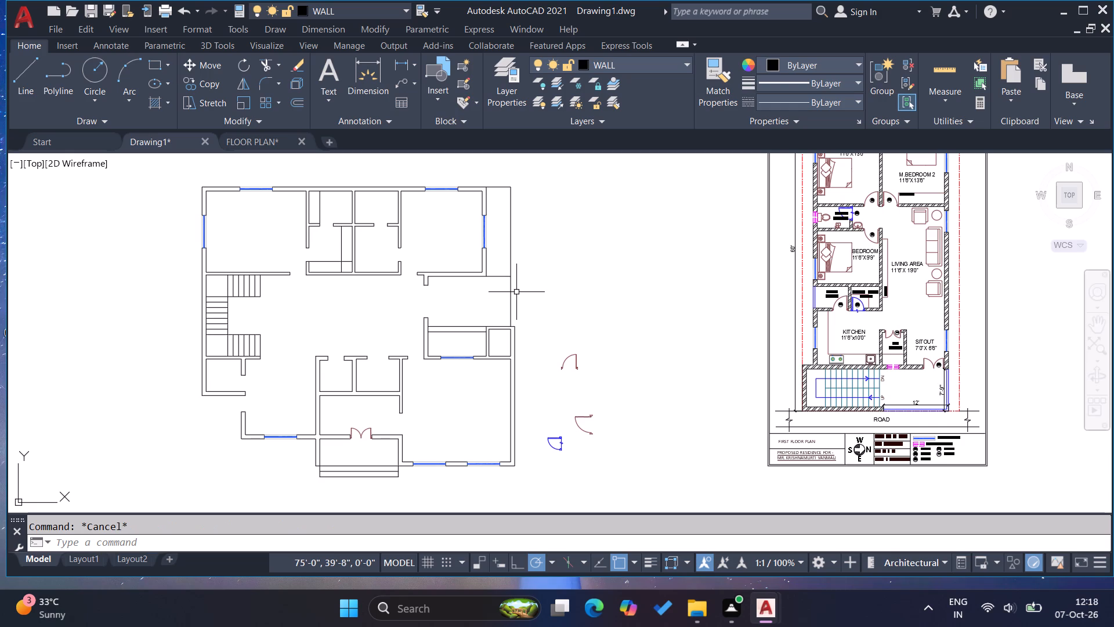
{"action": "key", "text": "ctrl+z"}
Stretch the outer vertical line beside the upper-right bedroom 9" outward to align with the lower wall's outer face.
{"action": "left_click", "coordinate": [514, 293]}
{"action": "left_click", "coordinate": [506, 181]}
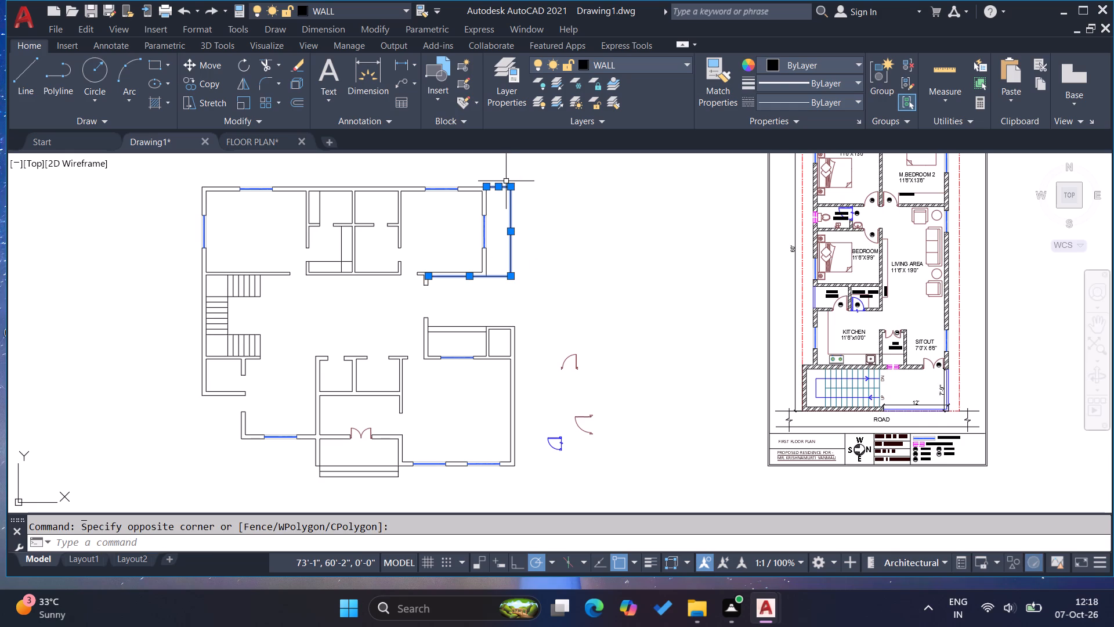
{"action": "key", "text": "s"}
{"action": "key", "text": "Return"}
{"action": "left_click", "coordinate": [558, 230]}
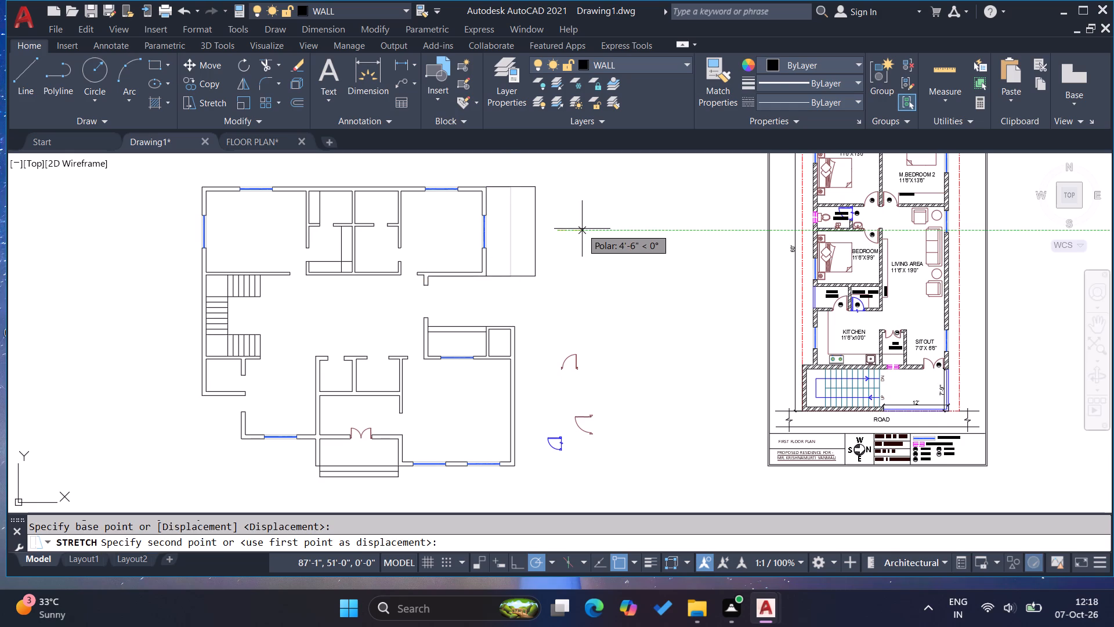
{"action": "key", "text": "9"}
{"action": "key", "text": "Return"}
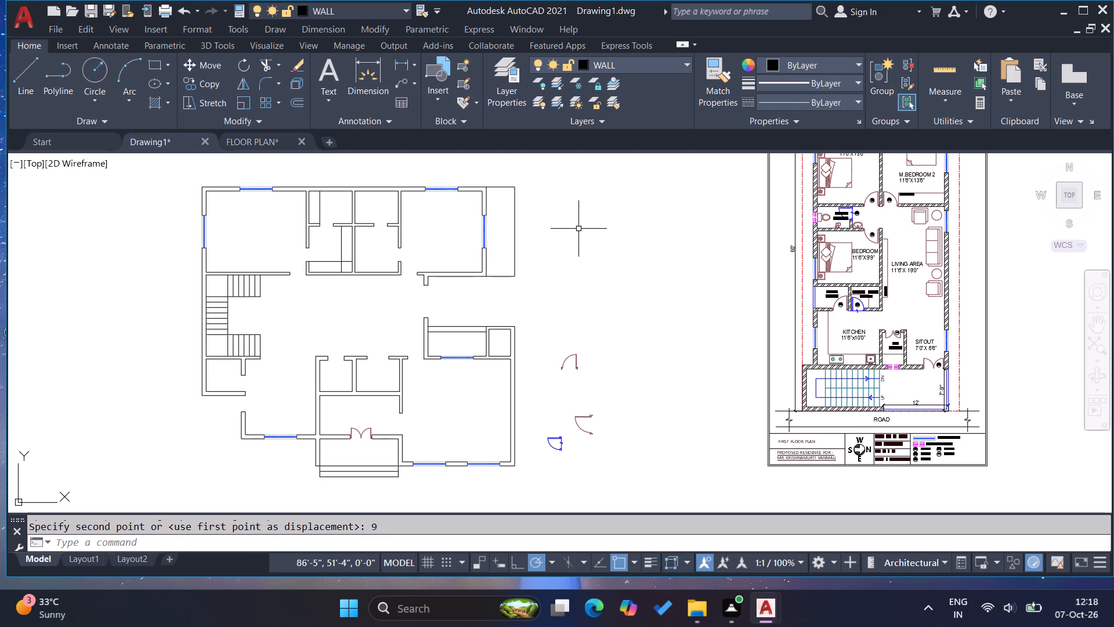
{"action": "key", "text": "Escape"}
{"action": "key", "text": "Escape"}
Extend the stretched outer vertical line down to the top line of the square shaft.
{"action": "type", "text": "ex"}
{"action": "key", "text": "Return"}
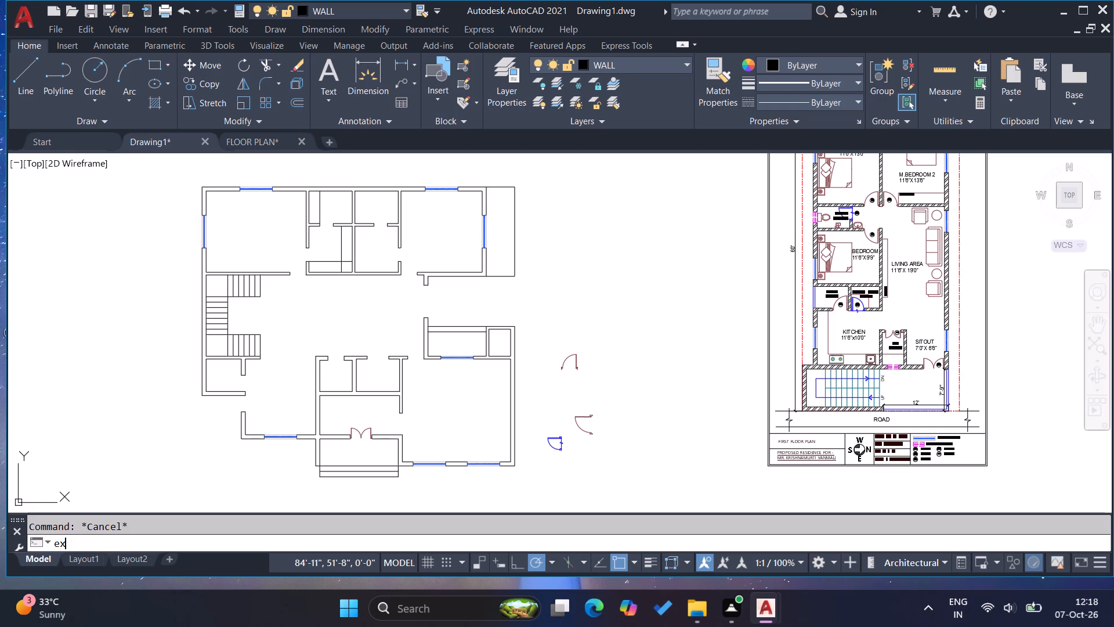
{"action": "left_click", "coordinate": [501, 217]}
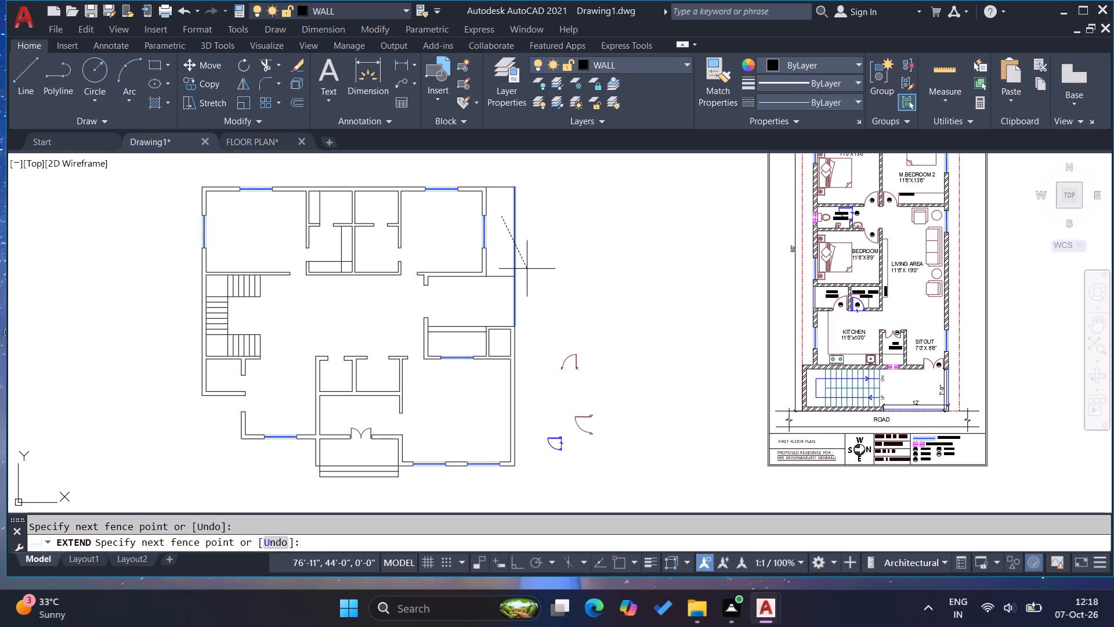
{"action": "left_click", "coordinate": [527, 269]}
{"action": "key", "text": "Escape"}
{"action": "key", "text": "Escape"}
{"action": "key", "text": "Escape"}
{"action": "key", "text": "Escape"}
{"action": "key", "text": "Escape"}
{"action": "key", "text": "Escape"}
{"action": "key", "text": "Escape"}
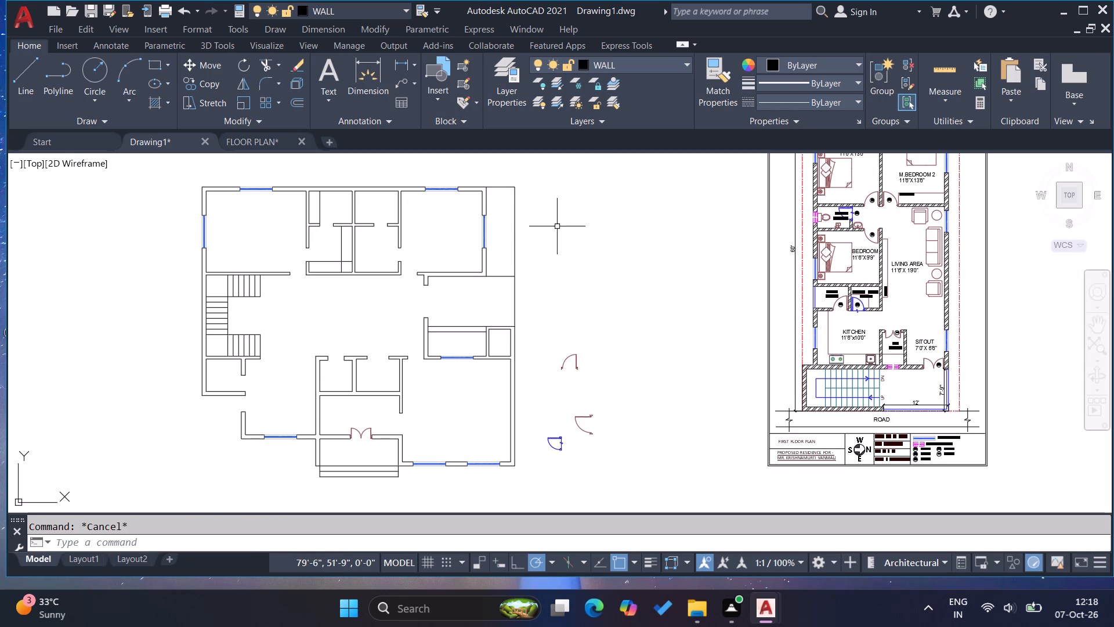
{"action": "key", "text": "Escape"}
Copy the spare upward-swinging single door by its right jamb's lower corner into the wall opening left of the window below the shaft space.
{"action": "scroll", "coordinate": [374, 379], "scroll_direction": "up", "scroll_amount": 1}
{"action": "left_click", "coordinate": [688, 381]}
{"action": "left_click", "coordinate": [667, 348]}
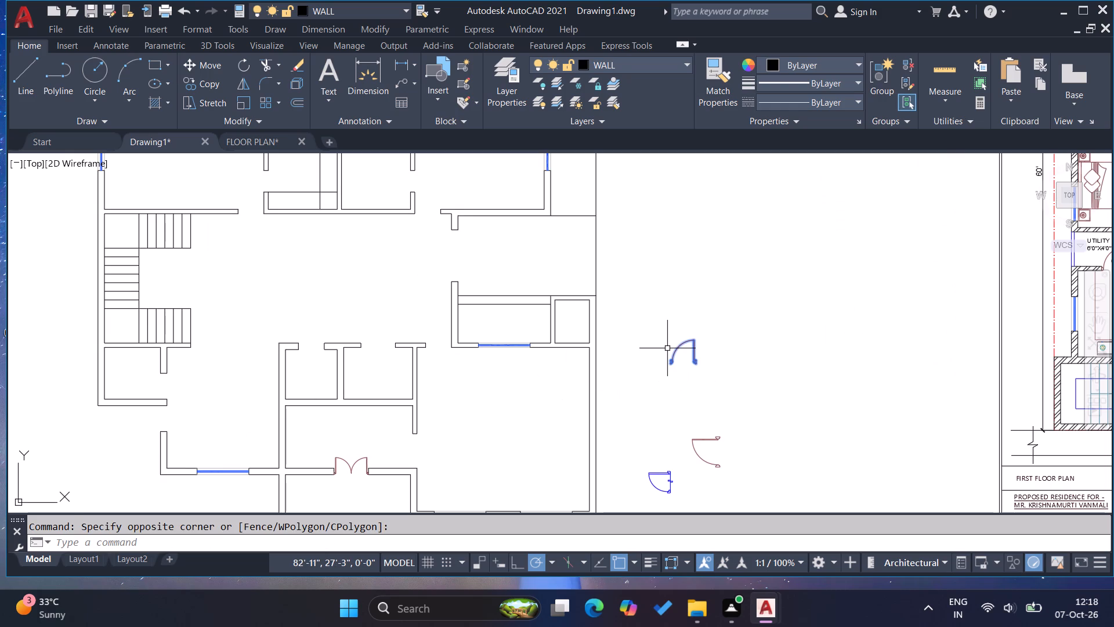
{"action": "key", "text": "c"}
{"action": "key", "text": "o"}
{"action": "key", "text": "Return"}
{"action": "scroll", "coordinate": [697, 367], "scroll_direction": "up", "scroll_amount": 5}
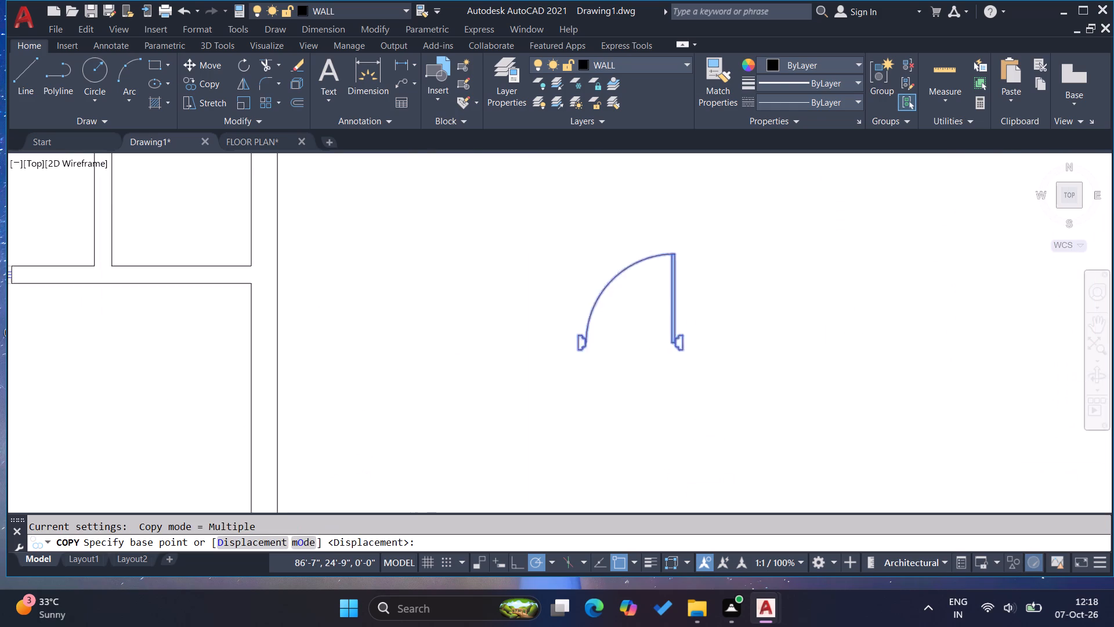
{"action": "scroll", "coordinate": [692, 373], "scroll_direction": "up", "scroll_amount": 1}
{"action": "left_click", "coordinate": [668, 320]}
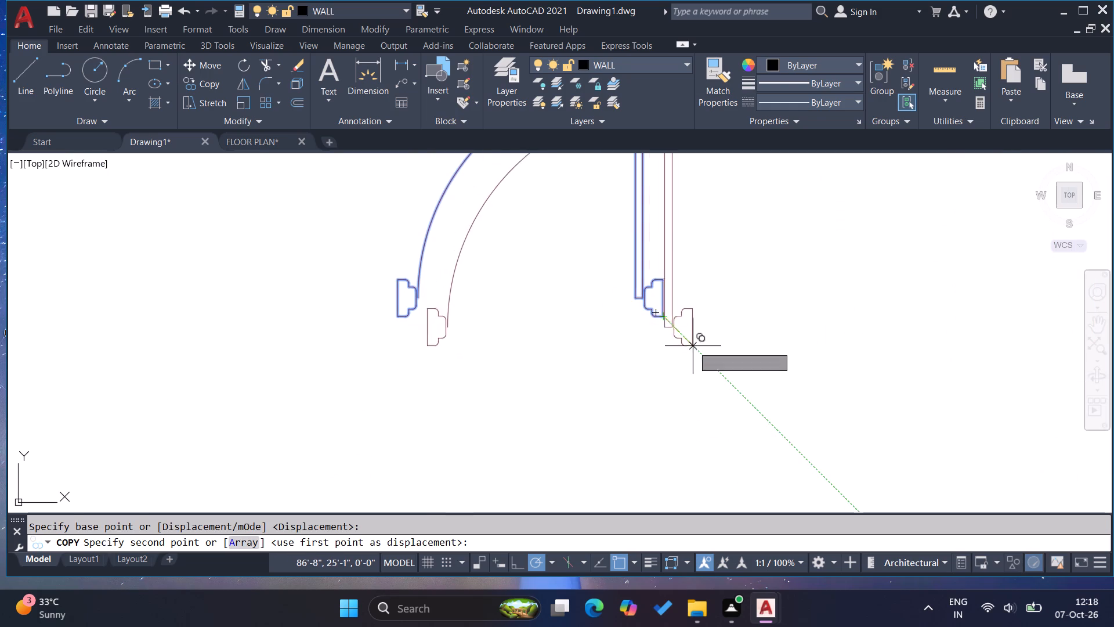
{"action": "scroll", "coordinate": [713, 354], "scroll_direction": "down", "scroll_amount": 3}
{"action": "scroll", "coordinate": [650, 370], "scroll_direction": "down", "scroll_amount": 2}
{"action": "scroll", "coordinate": [396, 354], "scroll_direction": "up", "scroll_amount": 2}
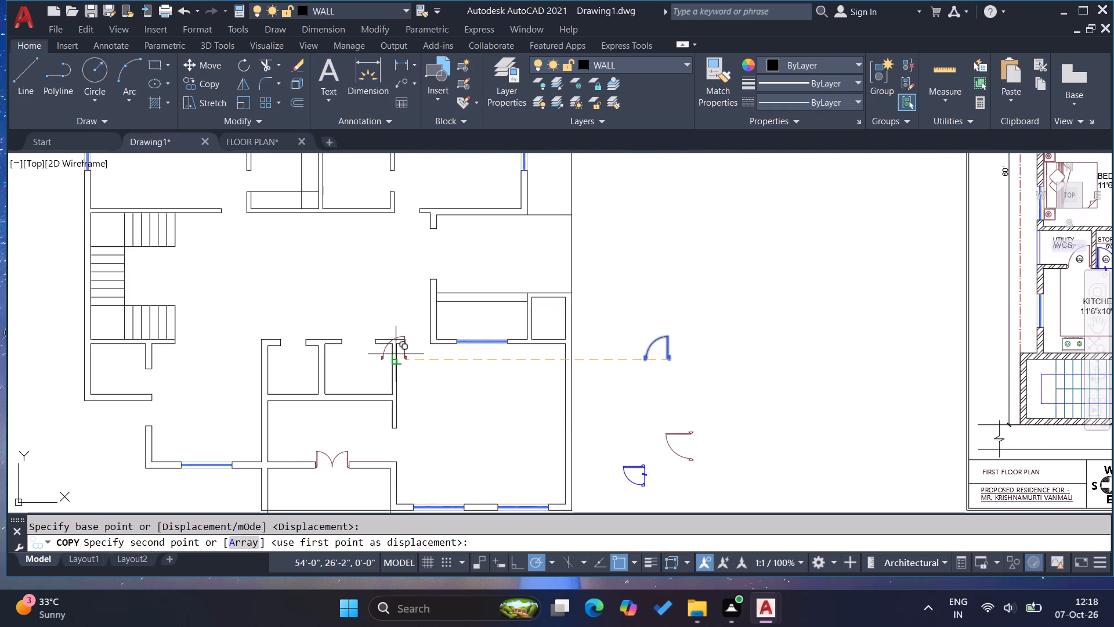
{"action": "scroll", "coordinate": [396, 354], "scroll_direction": "up", "scroll_amount": 1}
{"action": "scroll", "coordinate": [515, 309], "scroll_direction": "up", "scroll_amount": 1}
{"action": "left_click", "coordinate": [528, 319]}
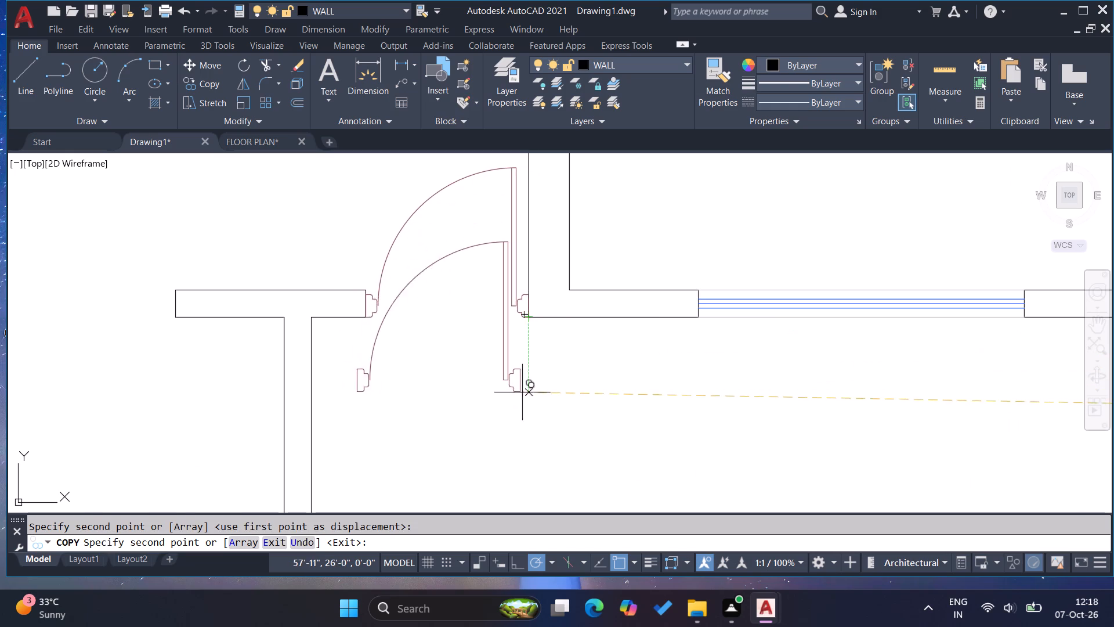
Place another door copy in the upper-left bedroom's opening, with its right jamb against the wall corner.
{"action": "scroll", "coordinate": [530, 398], "scroll_direction": "down", "scroll_amount": 6}
{"action": "scroll", "coordinate": [435, 355], "scroll_direction": "up", "scroll_amount": 3}
{"action": "scroll", "coordinate": [516, 340], "scroll_direction": "up", "scroll_amount": 2}
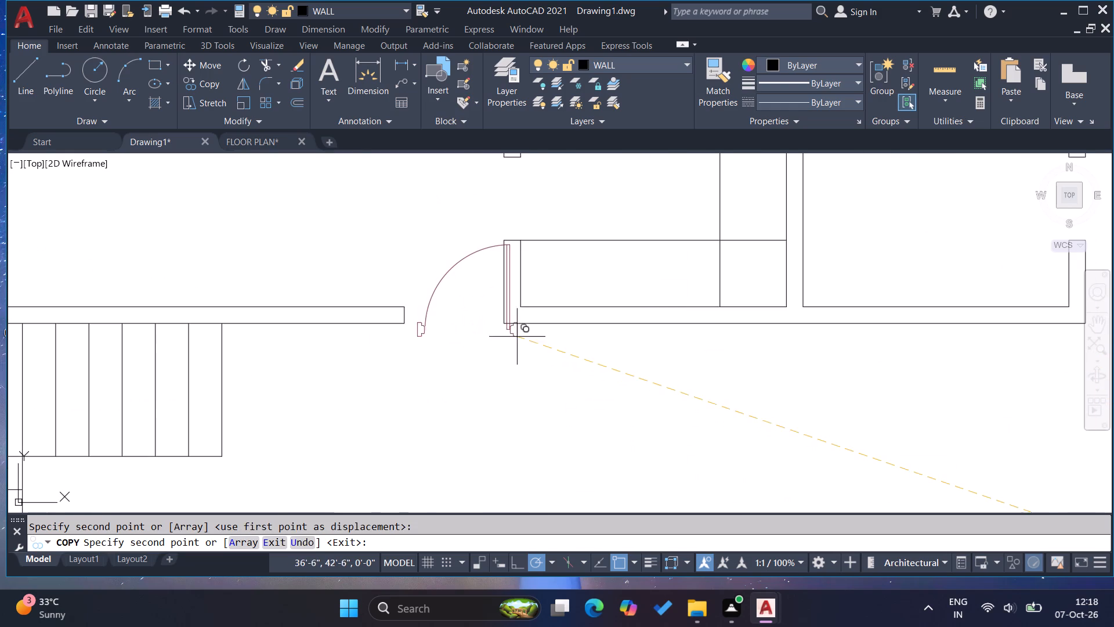
{"action": "left_click", "coordinate": [507, 325]}
Place another door copy just outside the opening in the vertical wall below the staircase.
{"action": "scroll", "coordinate": [462, 300], "scroll_direction": "down", "scroll_amount": 3}
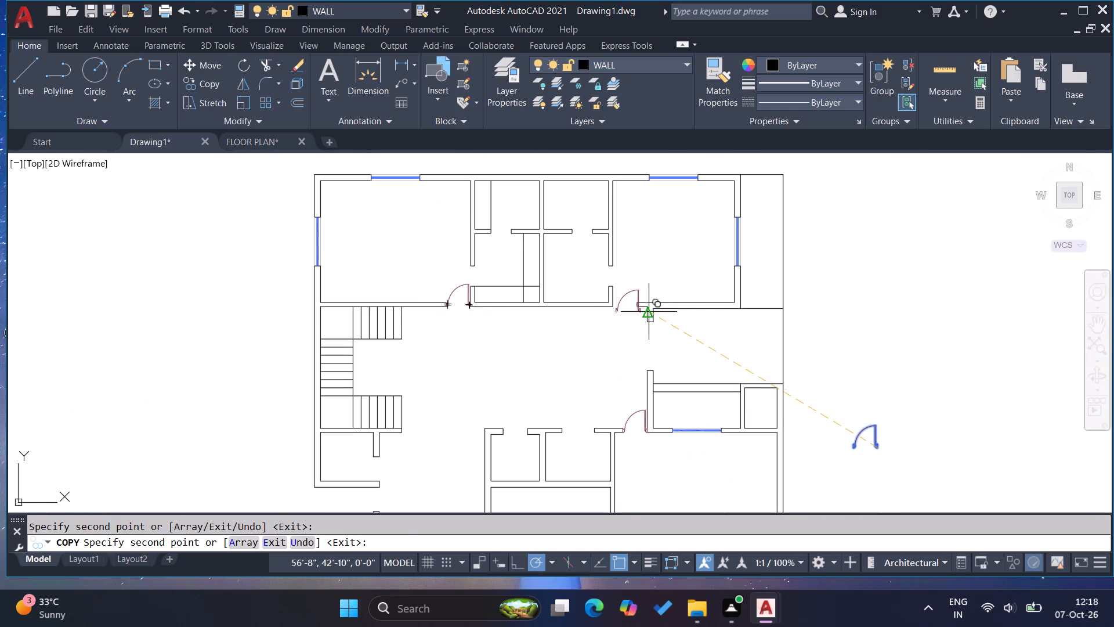
{"action": "scroll", "coordinate": [622, 400], "scroll_direction": "down", "scroll_amount": 1}
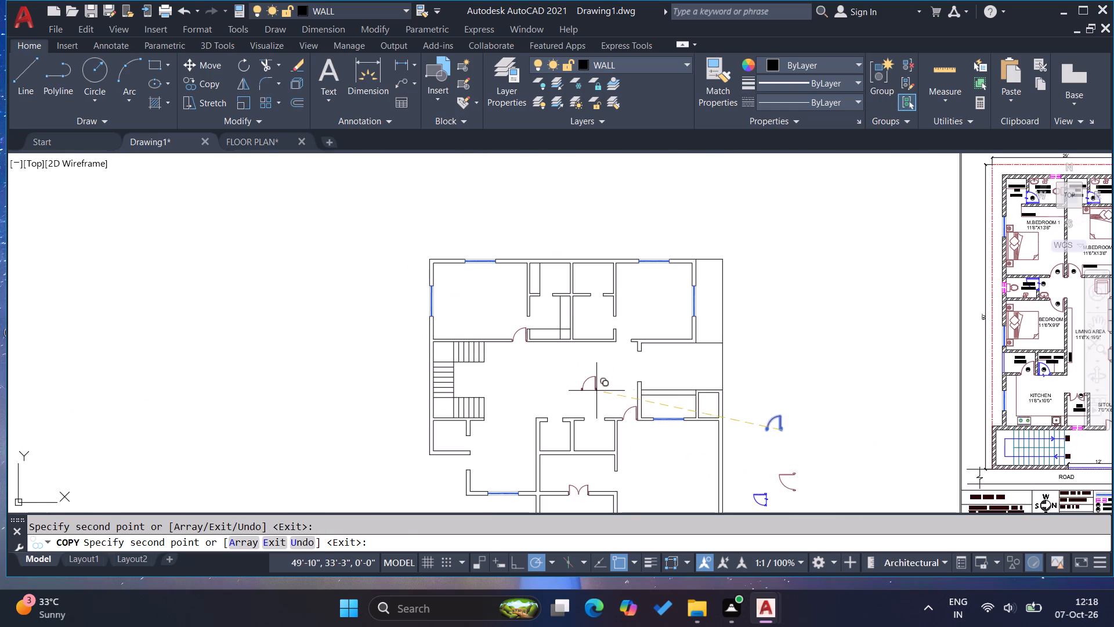
{"action": "scroll", "coordinate": [460, 471], "scroll_direction": "up", "scroll_amount": 3}
{"action": "left_click", "coordinate": [459, 469]}
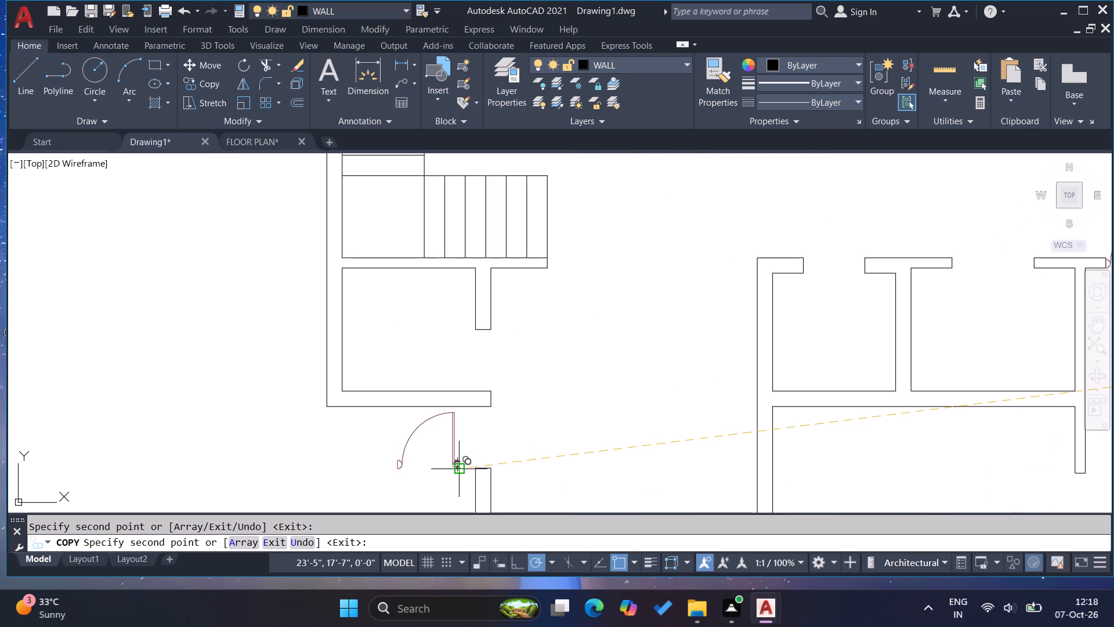
Place another door copy just below the upper-right bedroom's door opening and end the Copy command.
{"action": "scroll", "coordinate": [461, 471], "scroll_direction": "down", "scroll_amount": 3}
{"action": "scroll", "coordinate": [623, 332], "scroll_direction": "up", "scroll_amount": 2}
{"action": "scroll", "coordinate": [609, 382], "scroll_direction": "up", "scroll_amount": 1}
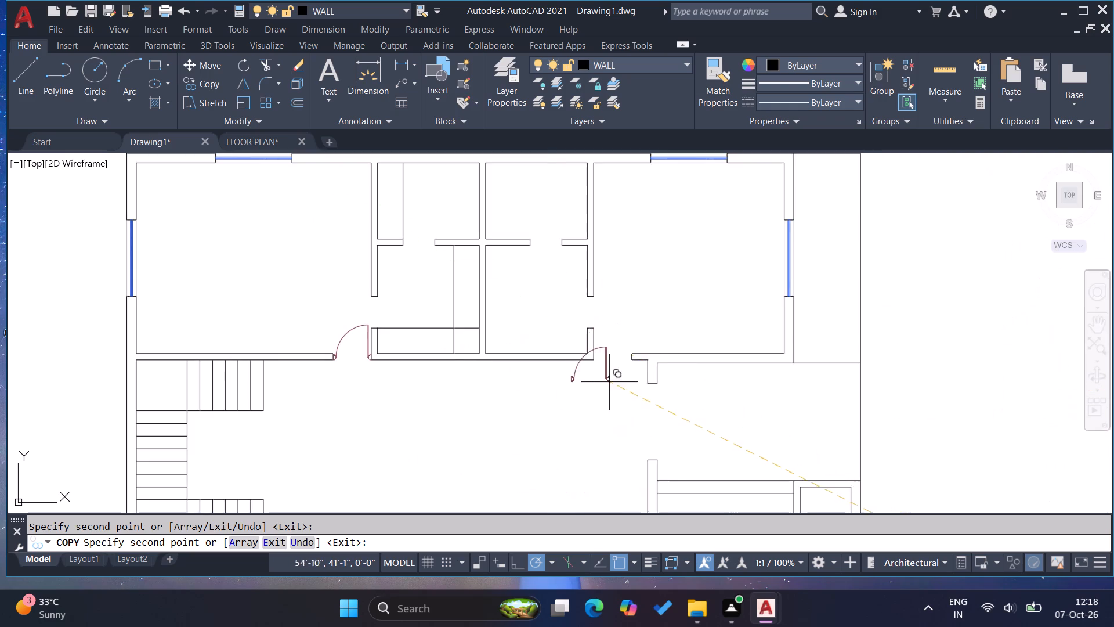
{"action": "scroll", "coordinate": [610, 382], "scroll_direction": "up", "scroll_amount": 2}
{"action": "left_click", "coordinate": [620, 359]}
{"action": "key", "text": "Escape"}
Mirror the door copy below the upper-right bedroom about a vertical line and delete the unmirrored one.
{"action": "left_click", "coordinate": [643, 385]}
{"action": "left_click", "coordinate": [595, 328]}
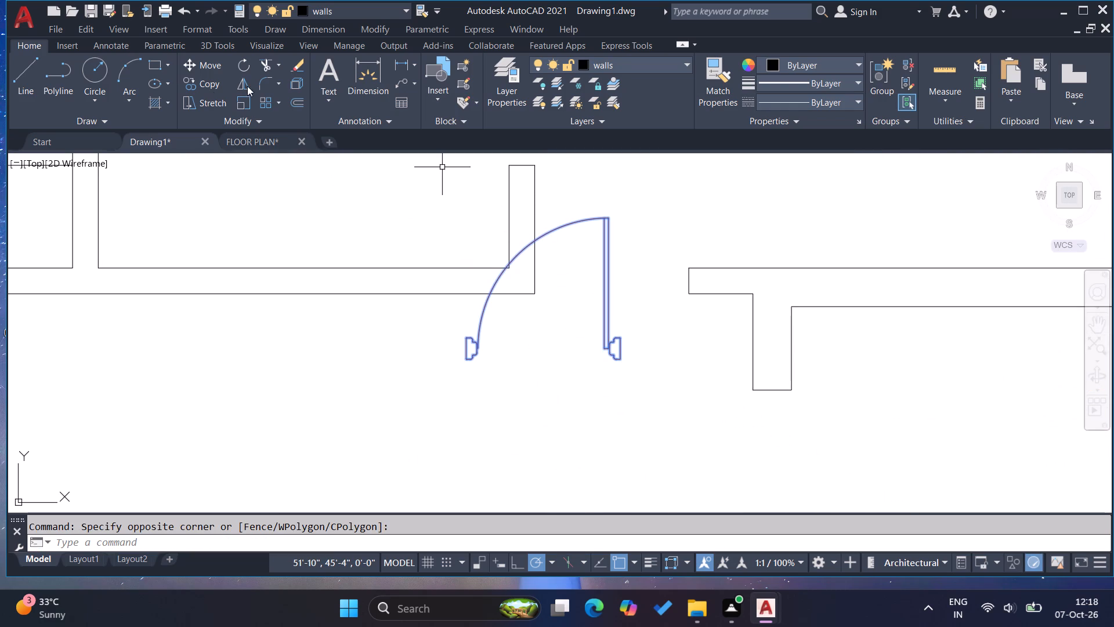
{"action": "left_click", "coordinate": [247, 86]}
{"action": "left_click", "coordinate": [522, 341]}
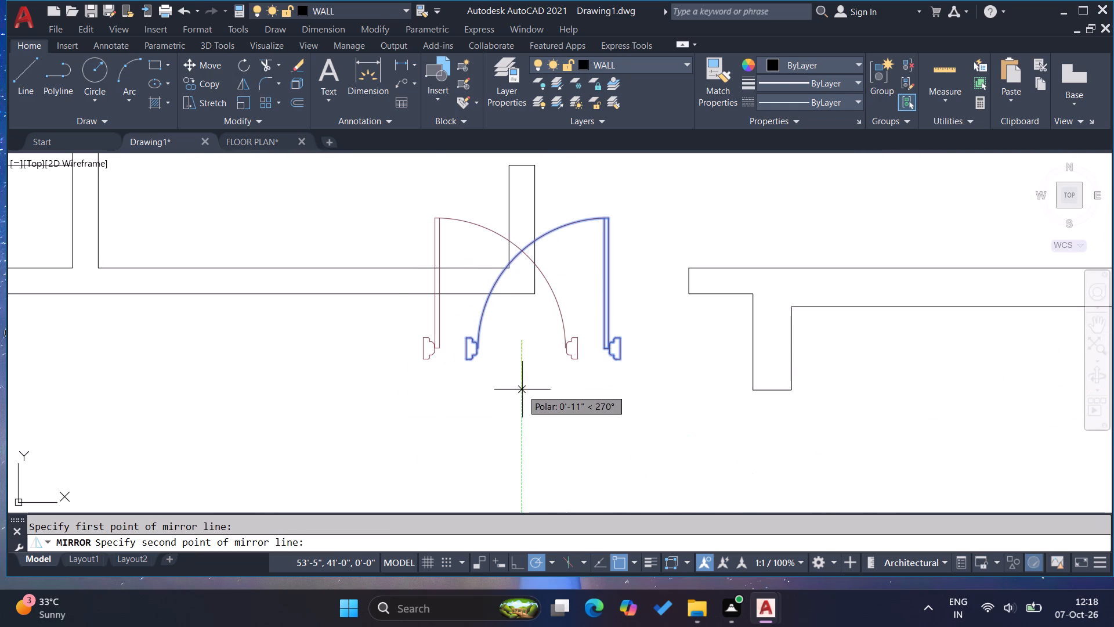
{"action": "left_click", "coordinate": [522, 390]}
{"action": "key", "text": "Return"}
{"action": "left_click", "coordinate": [631, 363]}
{"action": "left_click", "coordinate": [620, 348]}
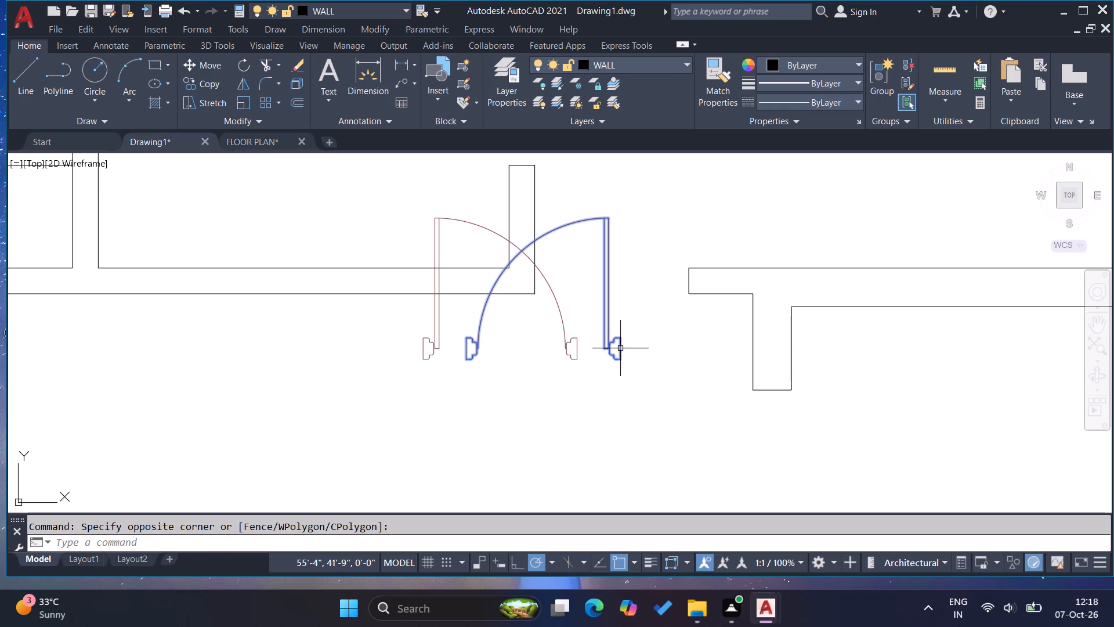
{"action": "key", "text": "Delete"}
Move the mirrored door by its left jamb's lower corner into the upper-right bedroom's opening, against the wall corner.
{"action": "left_click", "coordinate": [619, 382]}
{"action": "left_click", "coordinate": [544, 352]}
{"action": "key", "text": "m"}
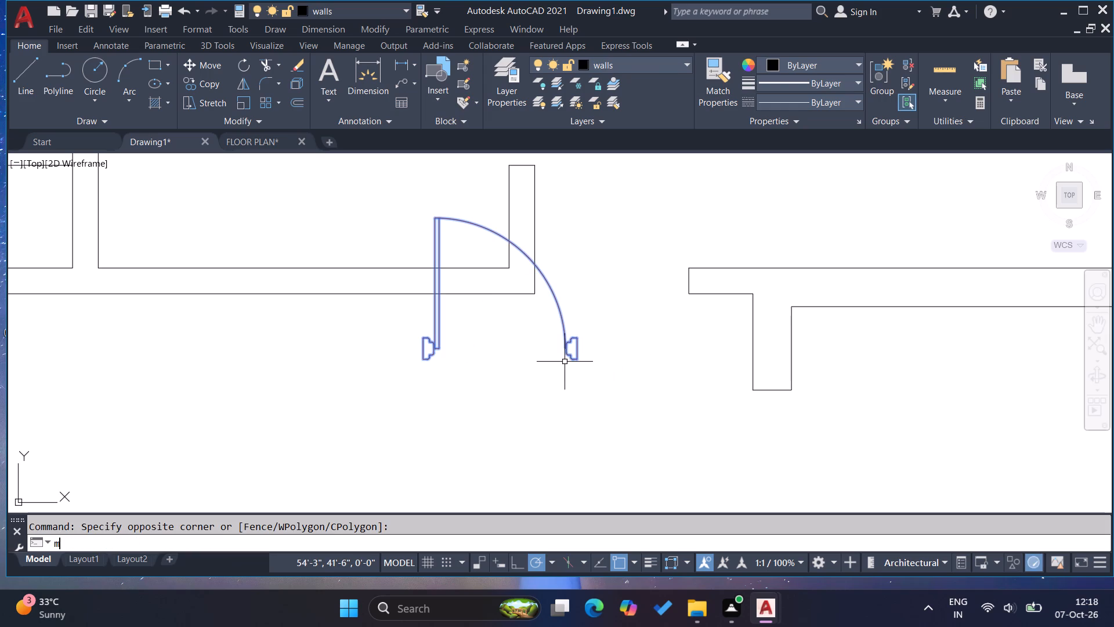
{"action": "key", "text": "Return"}
{"action": "scroll", "coordinate": [305, 356], "scroll_direction": "up", "scroll_amount": 2}
{"action": "left_click", "coordinate": [601, 367]}
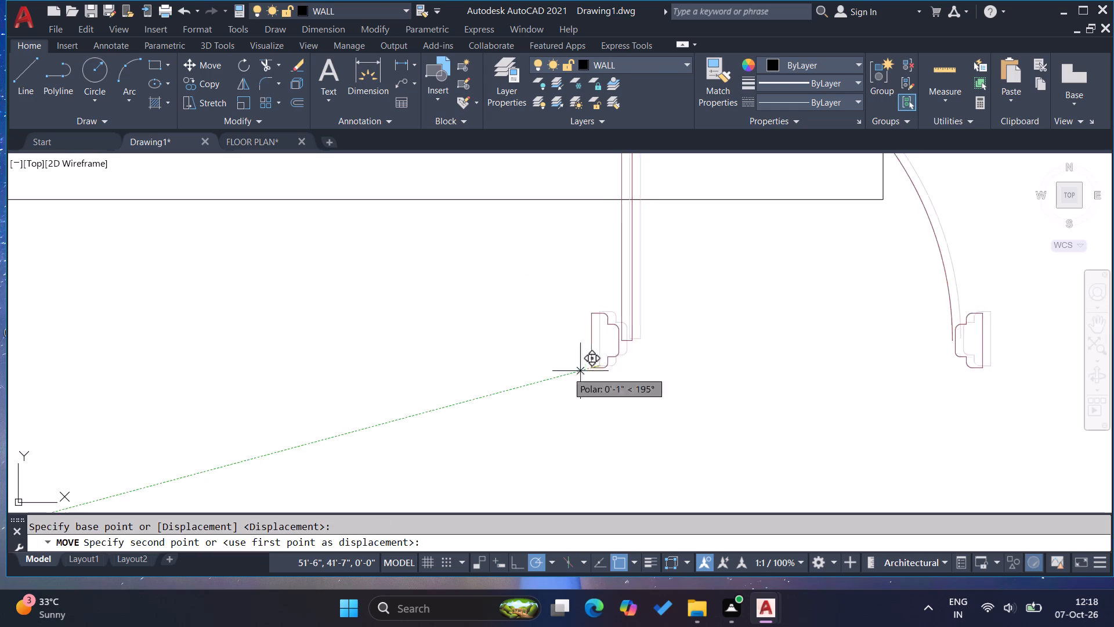
{"action": "scroll", "coordinate": [476, 377], "scroll_direction": "down", "scroll_amount": 2}
{"action": "left_click", "coordinate": [633, 309]}
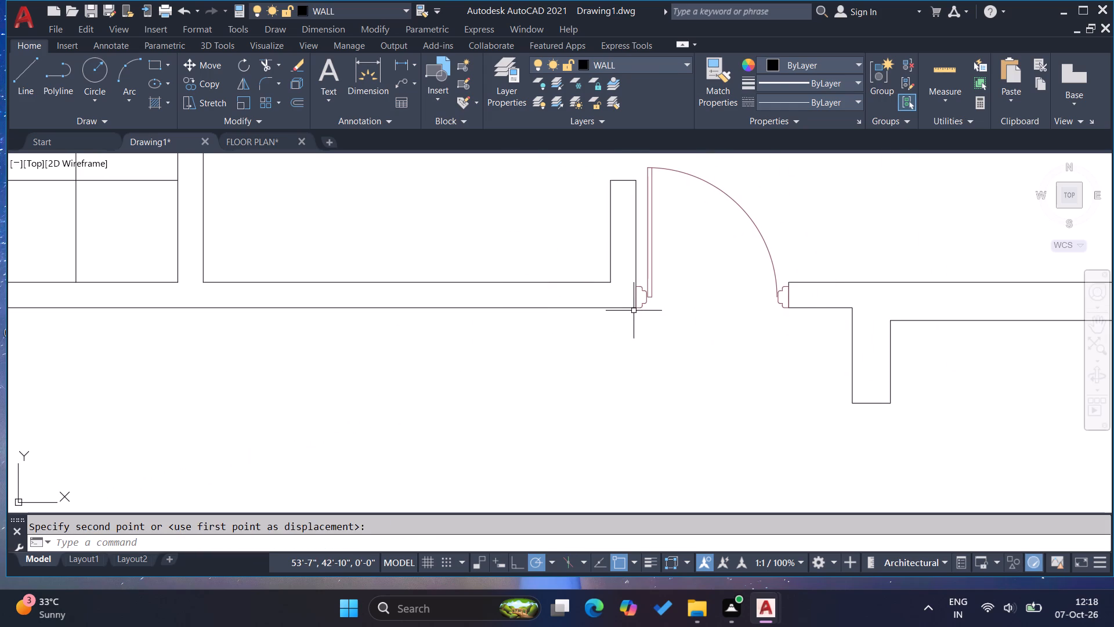
{"action": "key", "text": "Escape"}
{"action": "key", "text": "Escape"}
{"action": "key", "text": "Escape"}
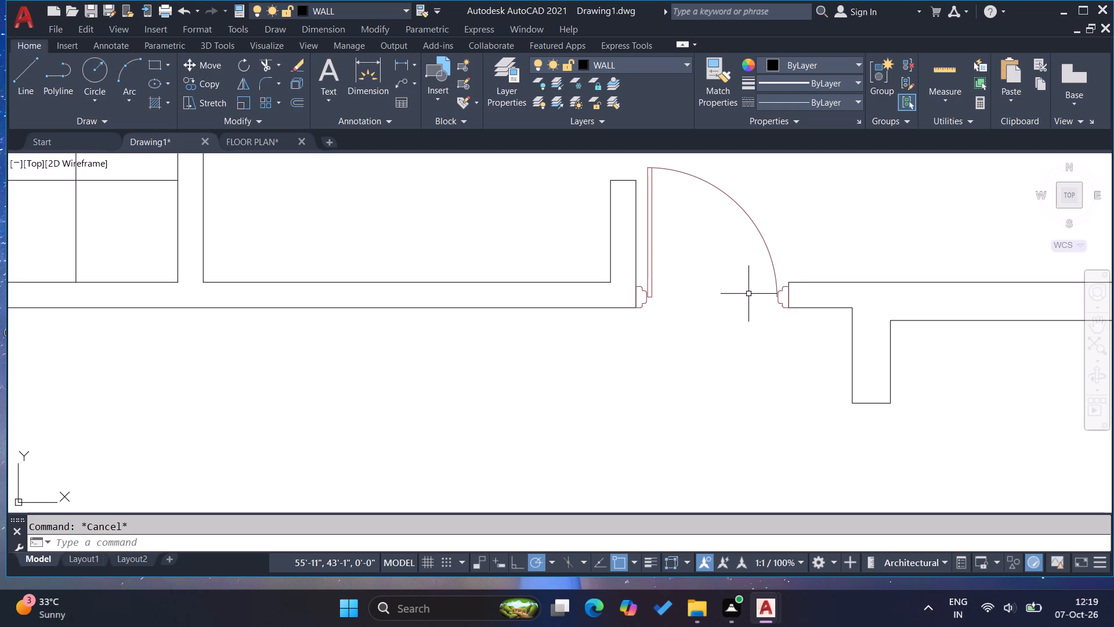
{"action": "key", "text": "Escape"}
{"action": "key", "text": "Escape"}
{"action": "key", "text": "Escape"}
Rotate the loose door copy beside the vertical wall opening below the staircase a quarter turn counterclockwise.
{"action": "scroll", "coordinate": [599, 329], "scroll_direction": "down", "scroll_amount": 2}
{"action": "scroll", "coordinate": [700, 332], "scroll_direction": "down", "scroll_amount": 2}
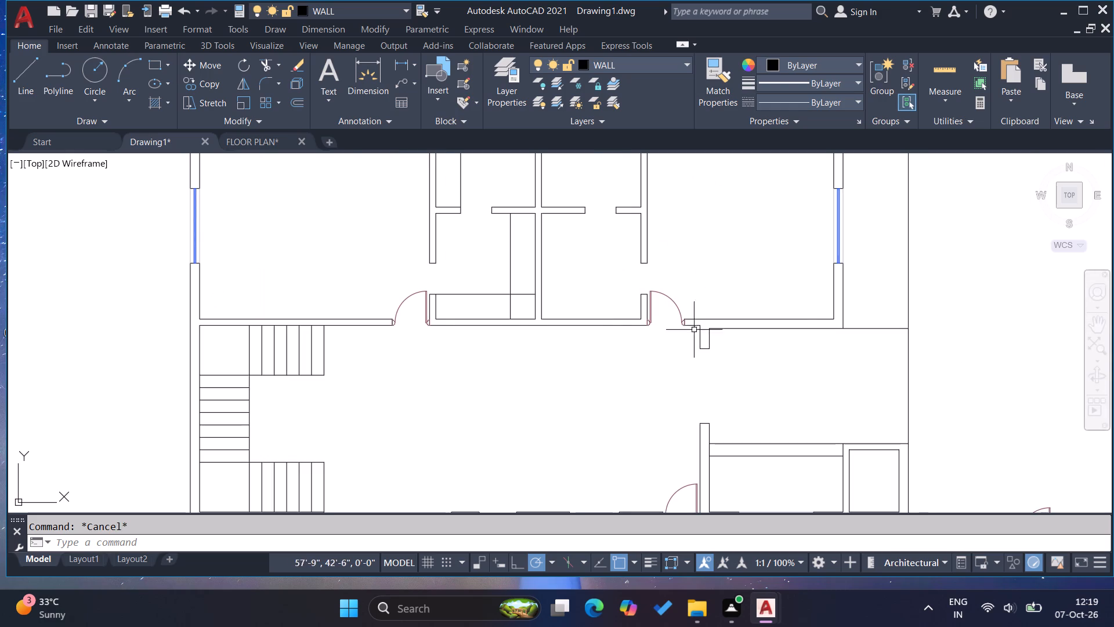
{"action": "scroll", "coordinate": [479, 318], "scroll_direction": "down", "scroll_amount": 2}
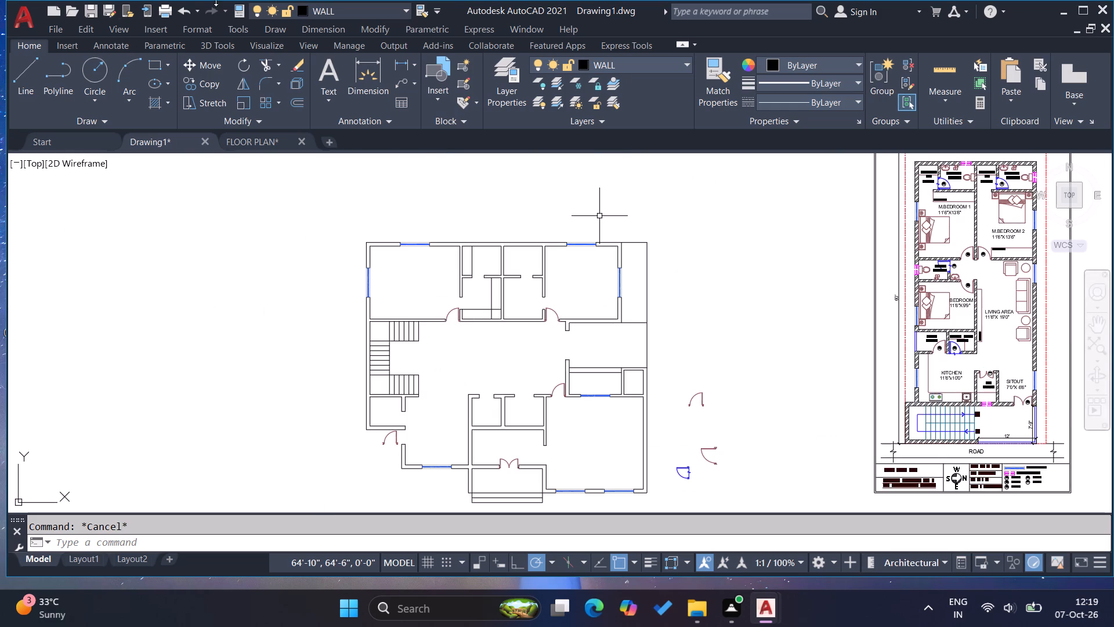
{"action": "scroll", "coordinate": [425, 444], "scroll_direction": "up", "scroll_amount": 2}
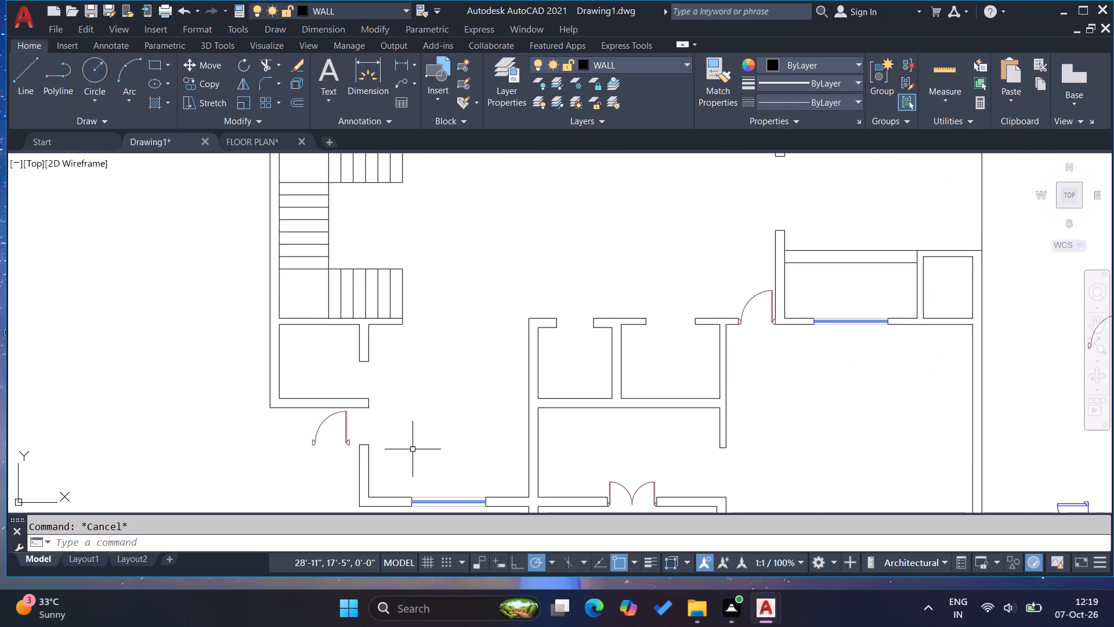
{"action": "scroll", "coordinate": [339, 464], "scroll_direction": "up", "scroll_amount": 2}
{"action": "left_click", "coordinate": [314, 444]}
{"action": "left_click", "coordinate": [231, 371]}
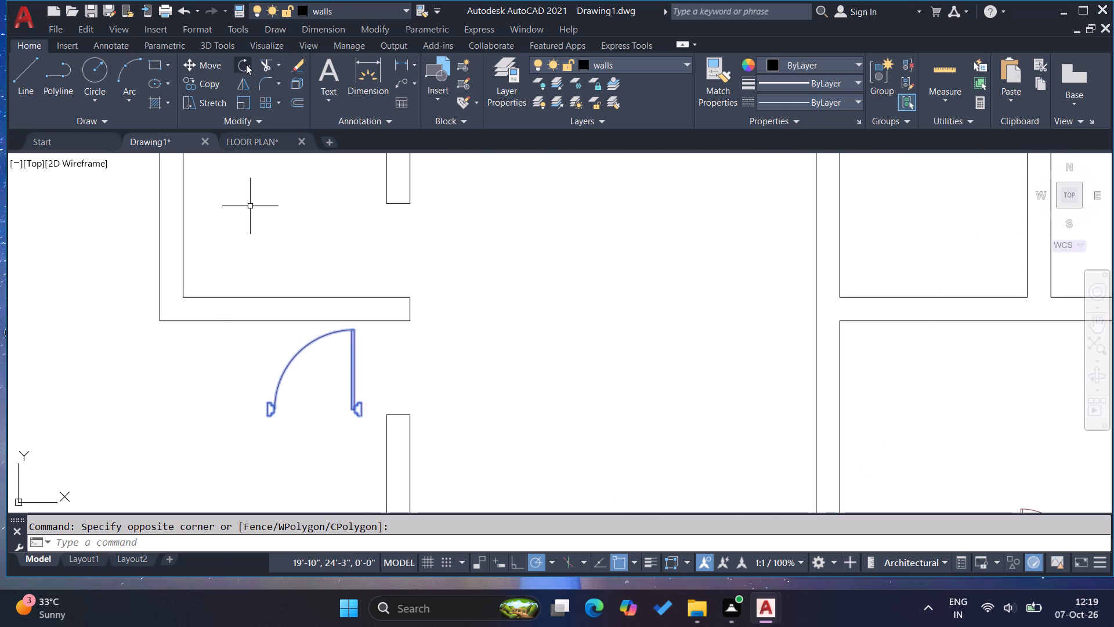
{"action": "left_click", "coordinate": [246, 64]}
{"action": "left_click", "coordinate": [493, 330]}
{"action": "left_click", "coordinate": [494, 315]}
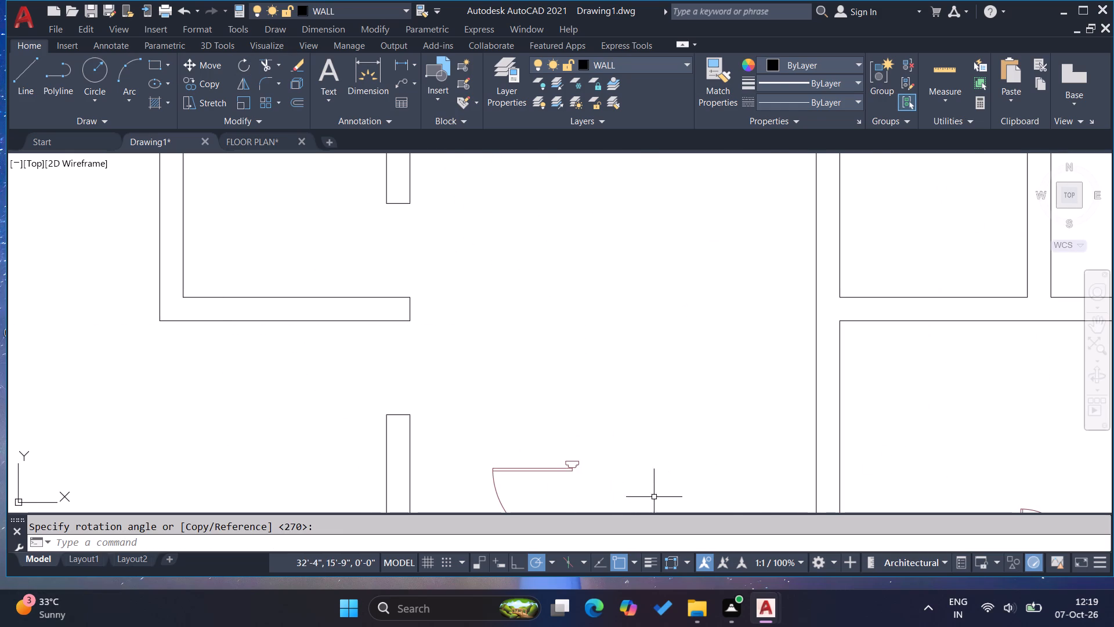
Move the rotated door by its upper jamb's outer corner into the vertical wall opening, against the corner of the wall above.
{"action": "left_click", "coordinate": [611, 479]}
{"action": "left_click", "coordinate": [549, 451]}
{"action": "key", "text": "m"}
{"action": "key", "text": "Return"}
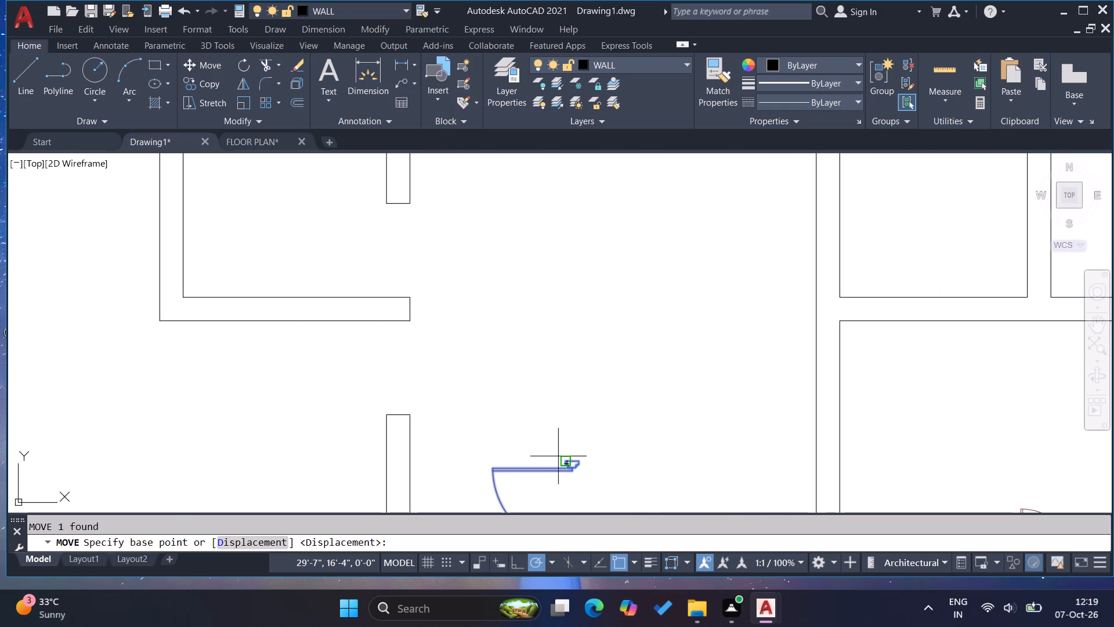
{"action": "scroll", "coordinate": [572, 468], "scroll_direction": "up", "scroll_amount": 5}
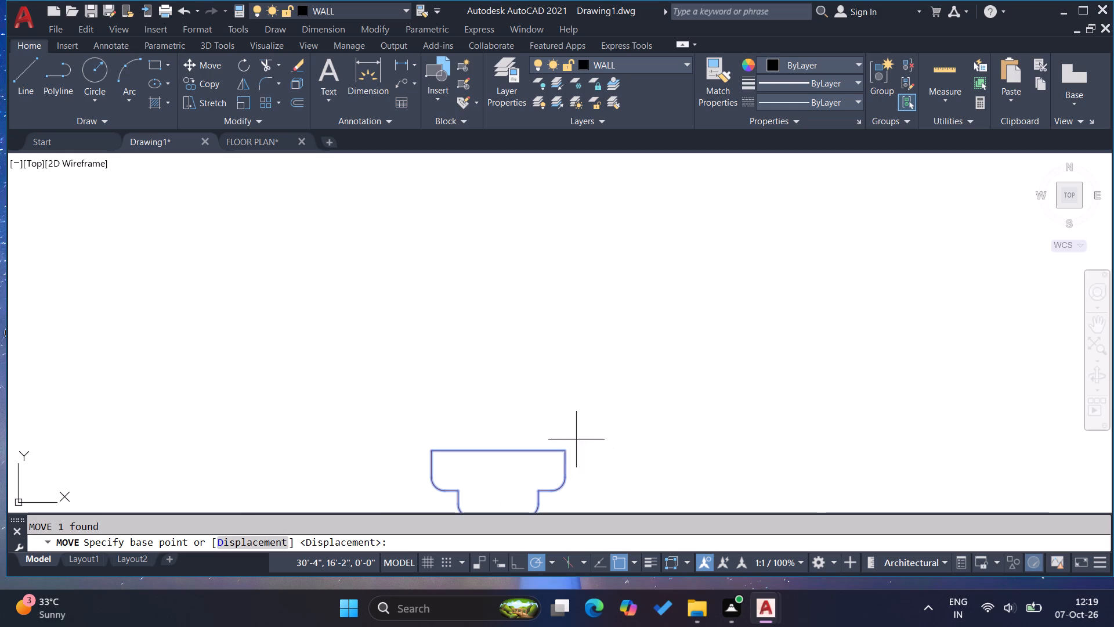
{"action": "left_click", "coordinate": [565, 452]}
{"action": "scroll", "coordinate": [623, 467], "scroll_direction": "down", "scroll_amount": 5}
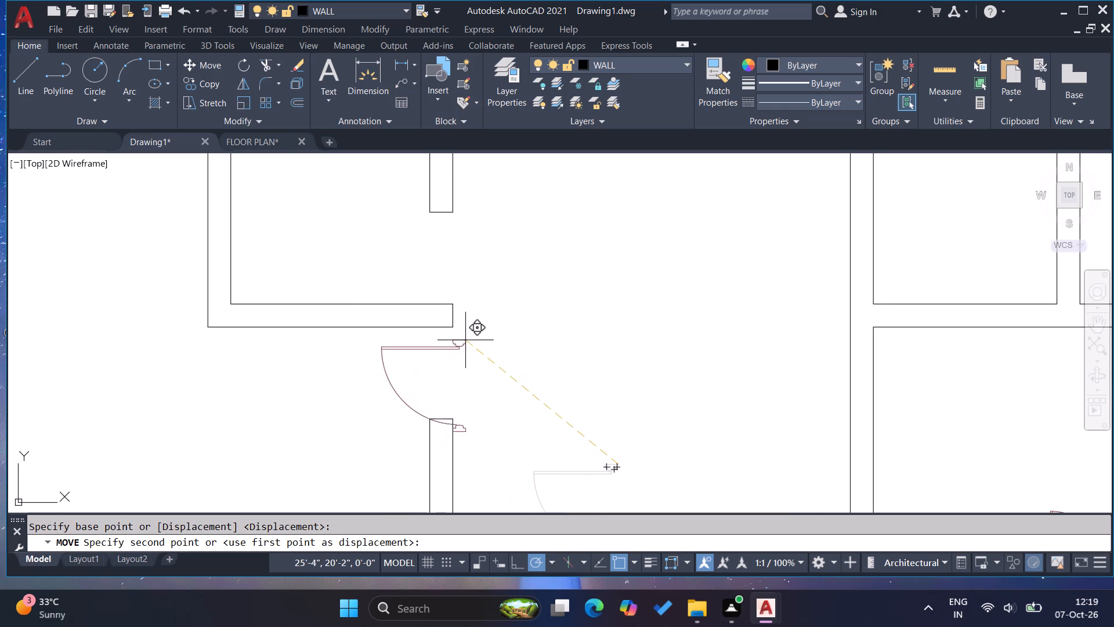
{"action": "left_click", "coordinate": [450, 326]}
{"action": "key", "text": "Escape"}
{"action": "key", "text": "Escape"}
{"action": "key", "text": "Escape"}
{"action": "key", "text": "Escape"}
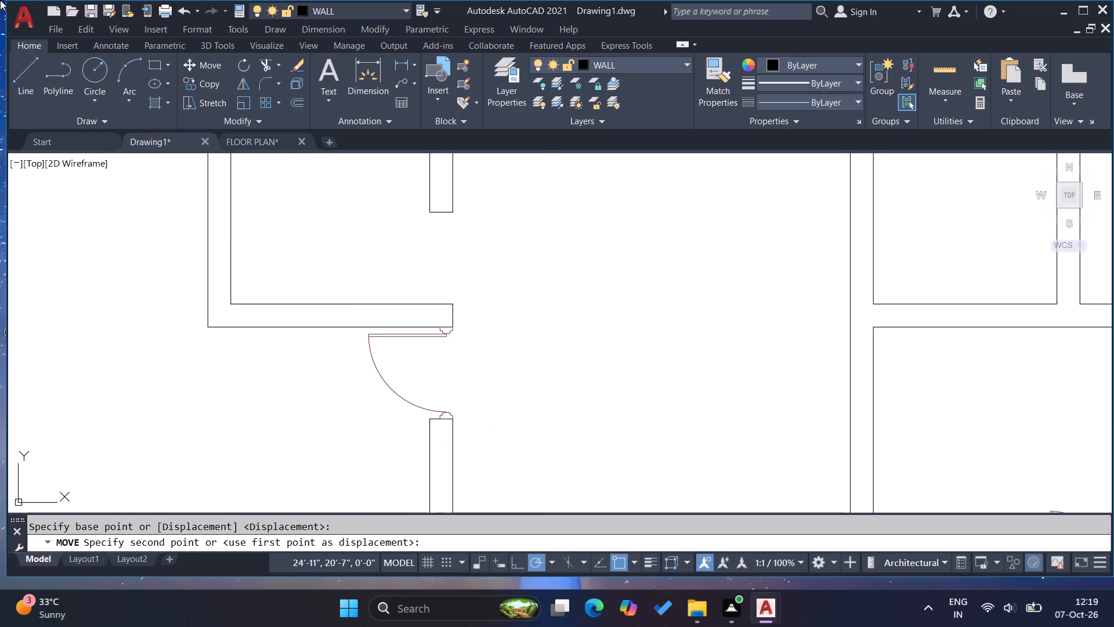
{"action": "key", "text": "Escape"}
{"action": "key", "text": "Escape"}
{"action": "key", "text": "Escape"}
{"action": "key", "text": "Escape"}
{"action": "scroll", "coordinate": [350, 365], "scroll_direction": "down", "scroll_amount": 3}
{"action": "key", "text": "Escape"}
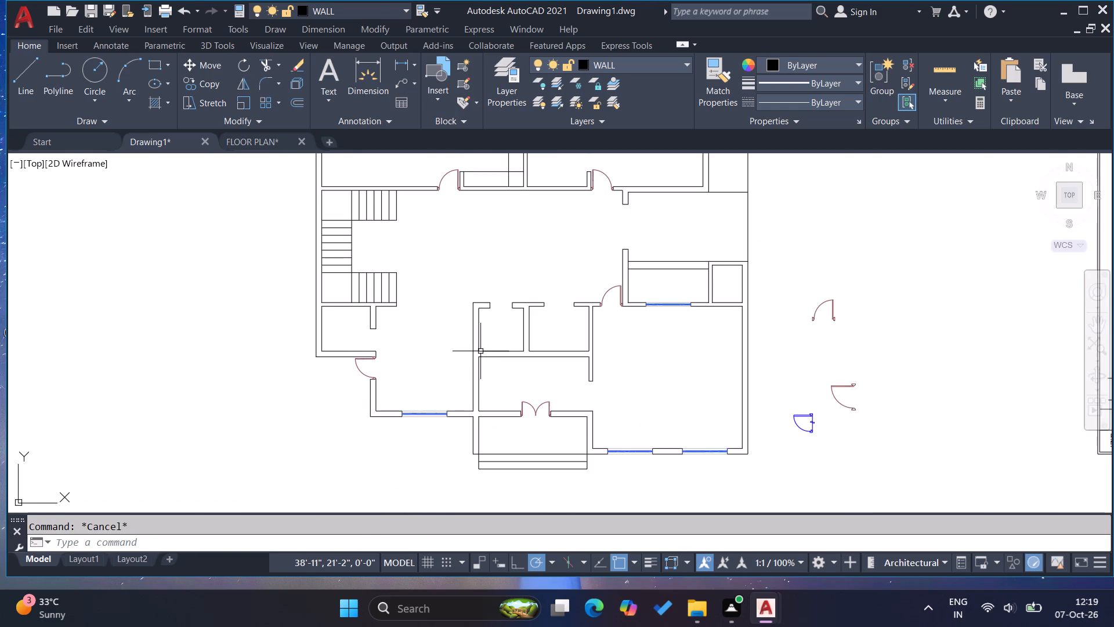
{"action": "key", "text": "Escape"}
{"action": "key", "text": "Escape"}
Measure the height of the vertical wall opening just above the newly fitted door.
{"action": "scroll", "coordinate": [372, 374], "scroll_direction": "up", "scroll_amount": 3}
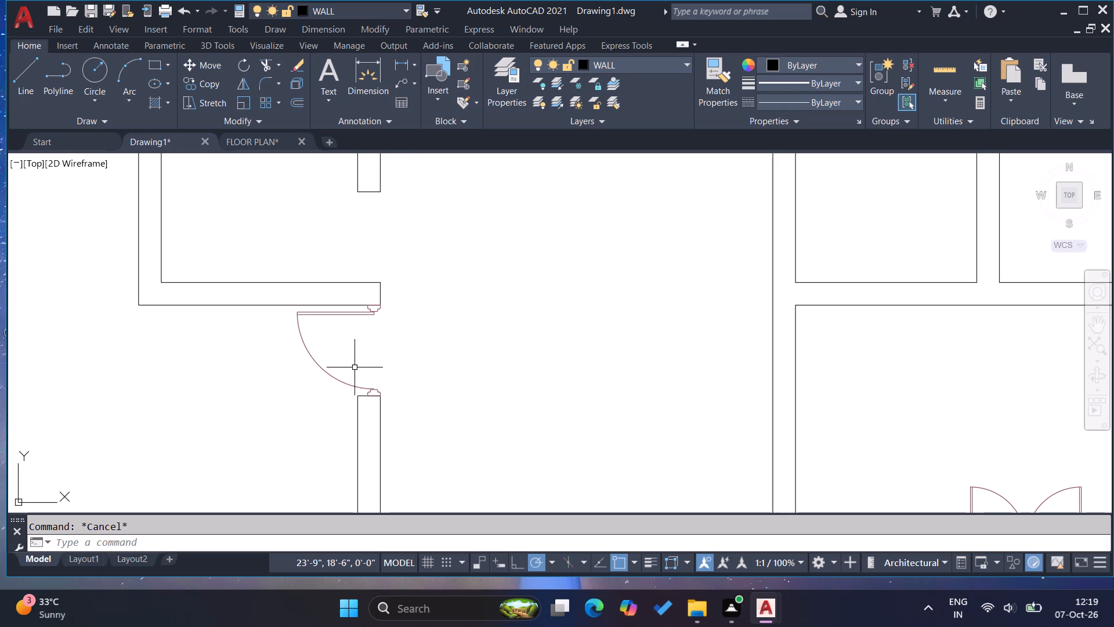
{"action": "left_click", "coordinate": [398, 68]}
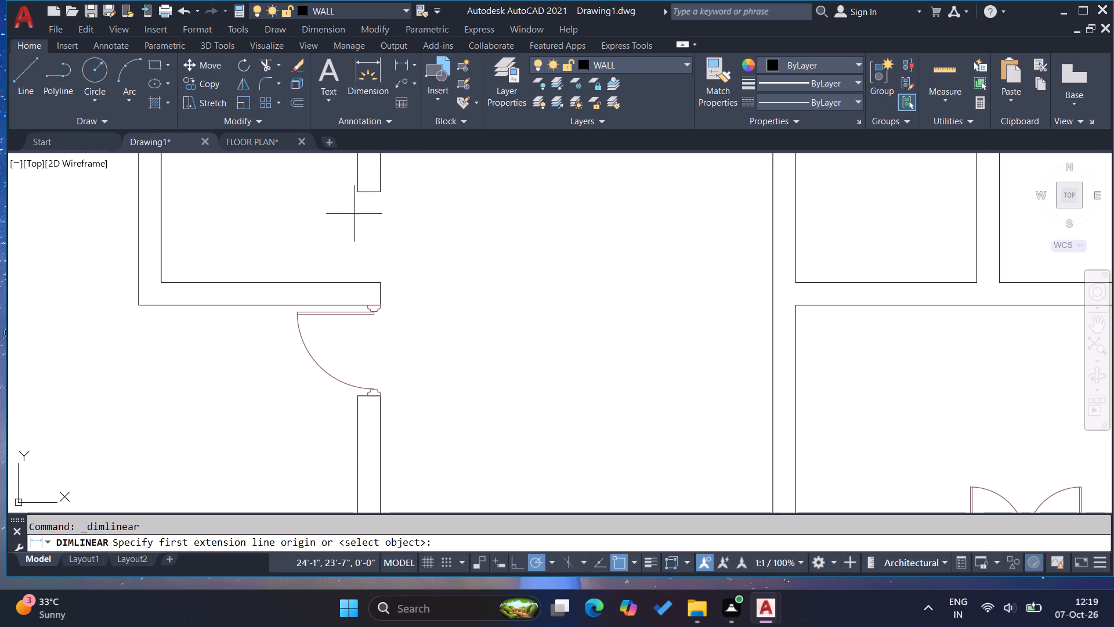
{"action": "left_click", "coordinate": [360, 194]}
{"action": "left_click", "coordinate": [353, 279]}
{"action": "key", "text": "Escape"}
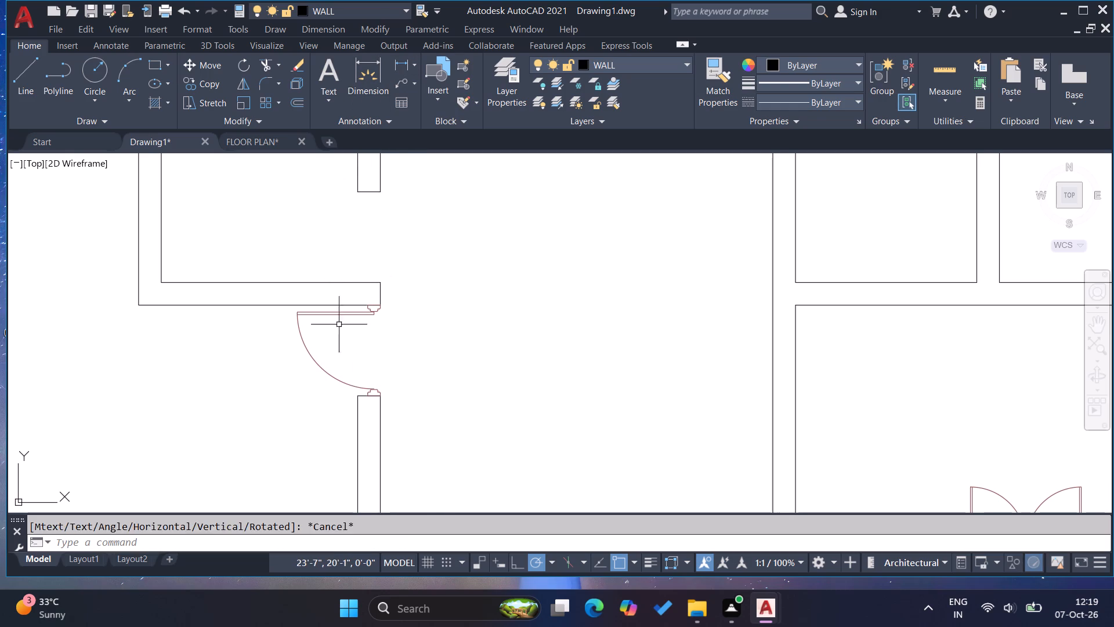
{"action": "key", "text": "Escape"}
Mirror the fitted door about a horizontal line through the wall end's midpoint into the opening above, keeping the original.
{"action": "left_click", "coordinate": [335, 348]}
{"action": "left_click", "coordinate": [312, 341]}
{"action": "left_click", "coordinate": [321, 345]}
{"action": "left_click", "coordinate": [273, 330]}
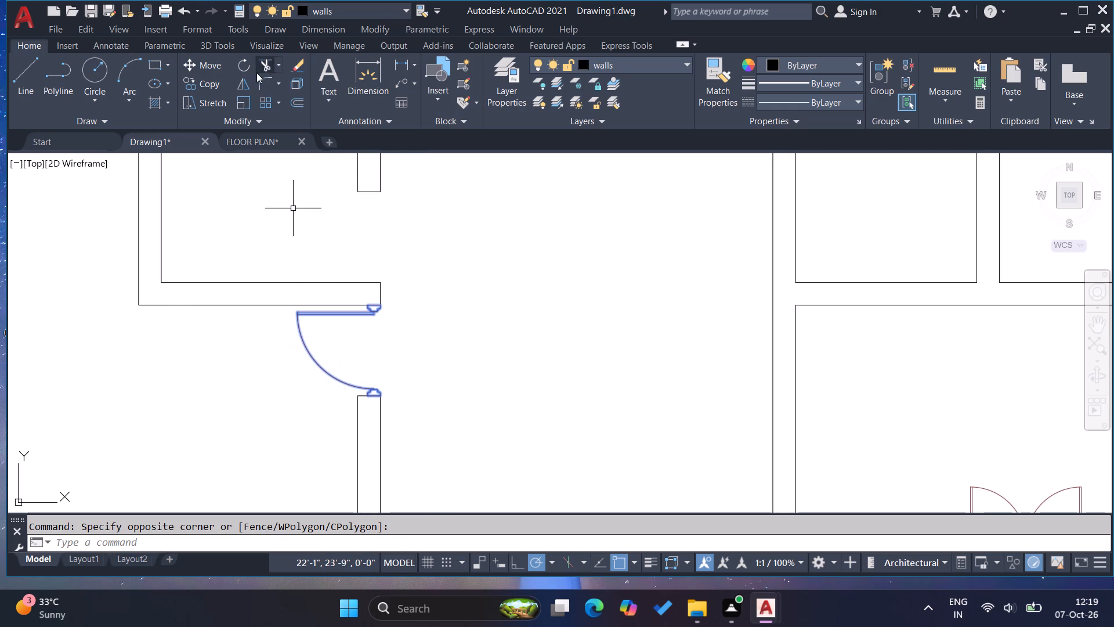
{"action": "left_click", "coordinate": [244, 84]}
{"action": "left_click", "coordinate": [382, 297]}
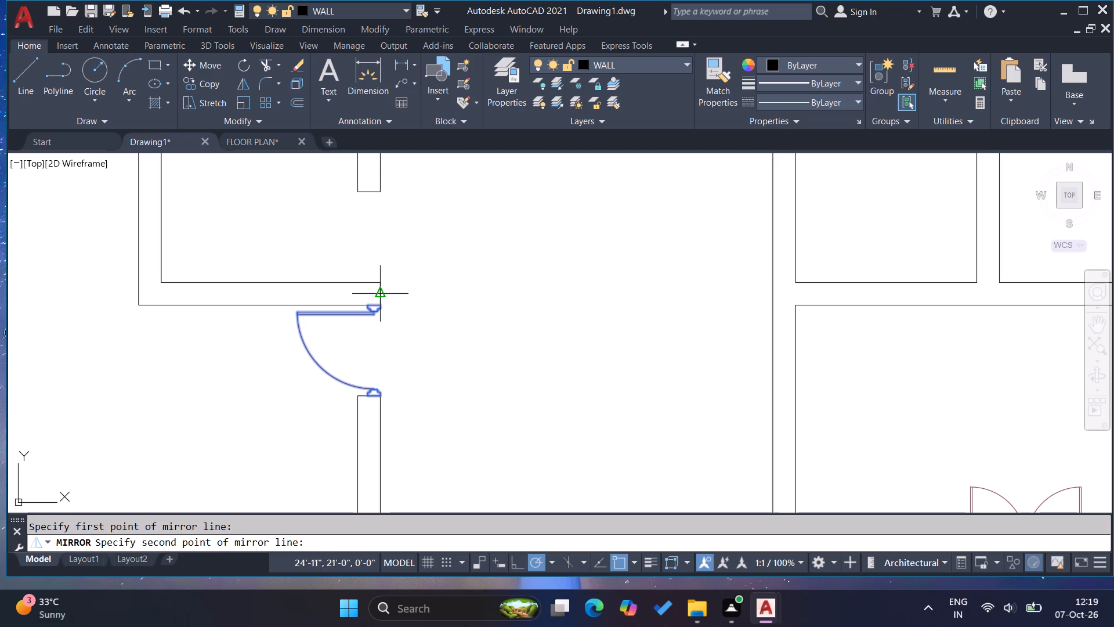
{"action": "left_click", "coordinate": [432, 294]}
{"action": "key", "text": "Return"}
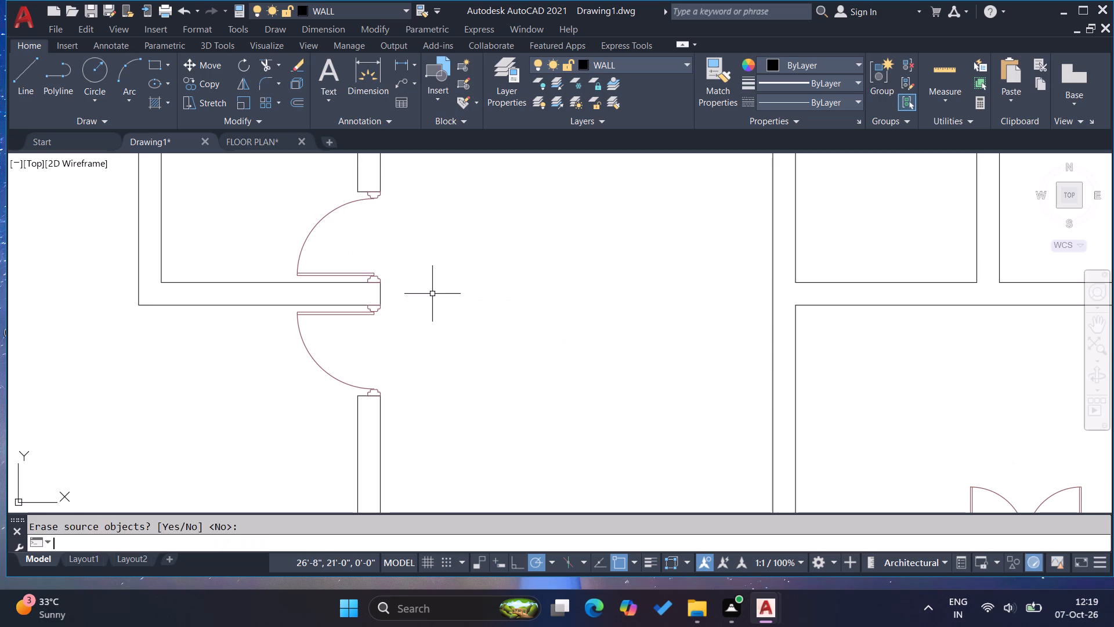
{"action": "key", "text": "Escape"}
{"action": "key", "text": "Escape"}
{"action": "key", "text": "Escape"}
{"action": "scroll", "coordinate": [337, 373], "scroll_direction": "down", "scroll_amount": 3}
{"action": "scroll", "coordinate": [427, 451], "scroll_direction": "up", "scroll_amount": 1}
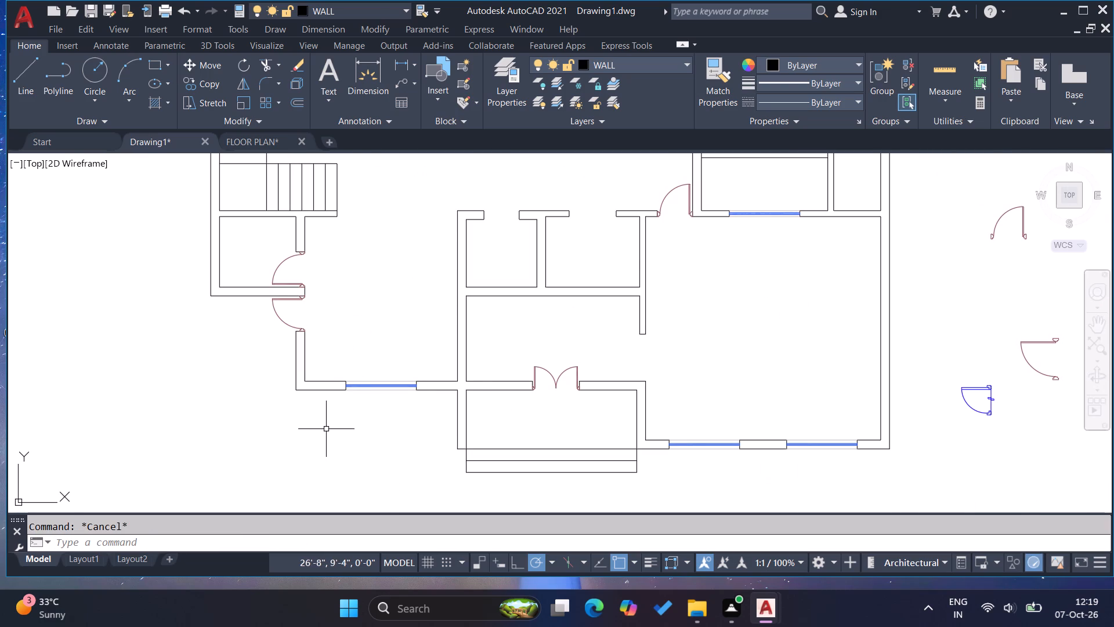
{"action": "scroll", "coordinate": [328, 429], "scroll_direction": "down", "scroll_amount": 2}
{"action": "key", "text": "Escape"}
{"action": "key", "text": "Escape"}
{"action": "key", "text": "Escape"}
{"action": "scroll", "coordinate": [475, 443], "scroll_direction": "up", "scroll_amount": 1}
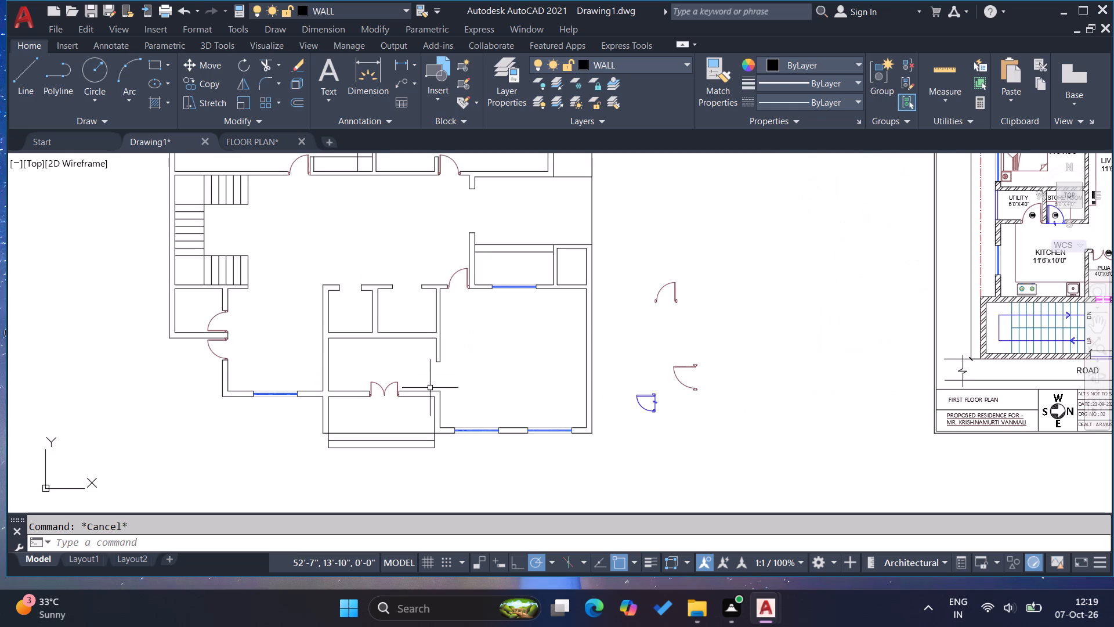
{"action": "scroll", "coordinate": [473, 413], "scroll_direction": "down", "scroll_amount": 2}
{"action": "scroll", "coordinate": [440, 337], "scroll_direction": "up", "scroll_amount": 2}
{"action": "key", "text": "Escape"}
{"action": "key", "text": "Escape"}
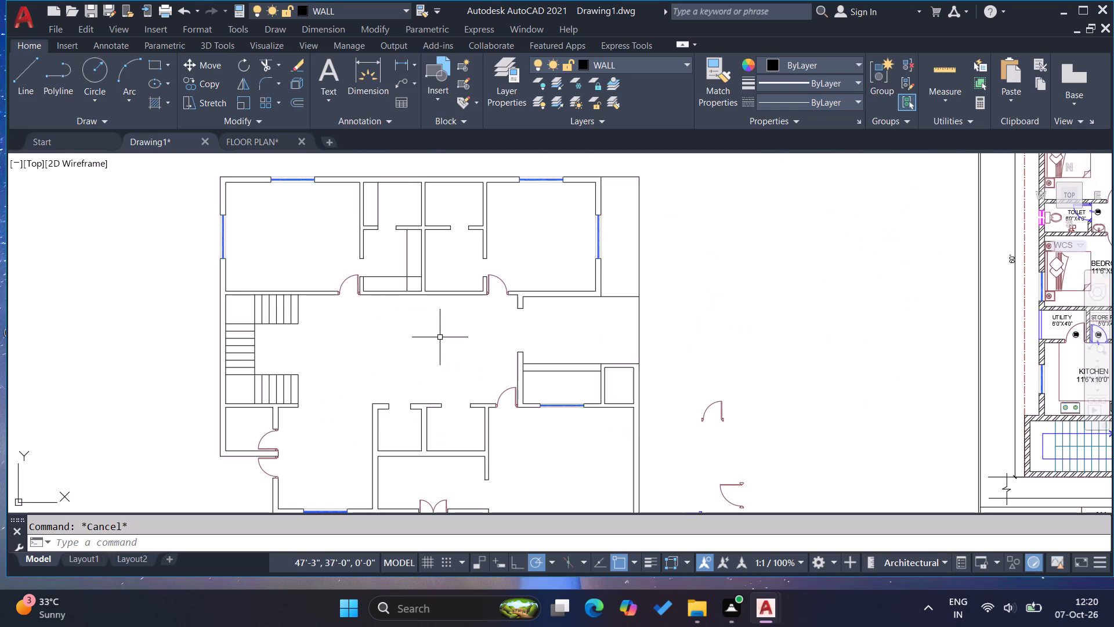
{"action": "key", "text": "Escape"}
Copy the loose blue door beside the plan to just below the upper-left toilet's door opening.
{"action": "scroll", "coordinate": [440, 337], "scroll_direction": "down", "scroll_amount": 2}
{"action": "scroll", "coordinate": [531, 412], "scroll_direction": "up", "scroll_amount": 3}
{"action": "left_click", "coordinate": [559, 419]}
{"action": "left_click", "coordinate": [549, 399]}
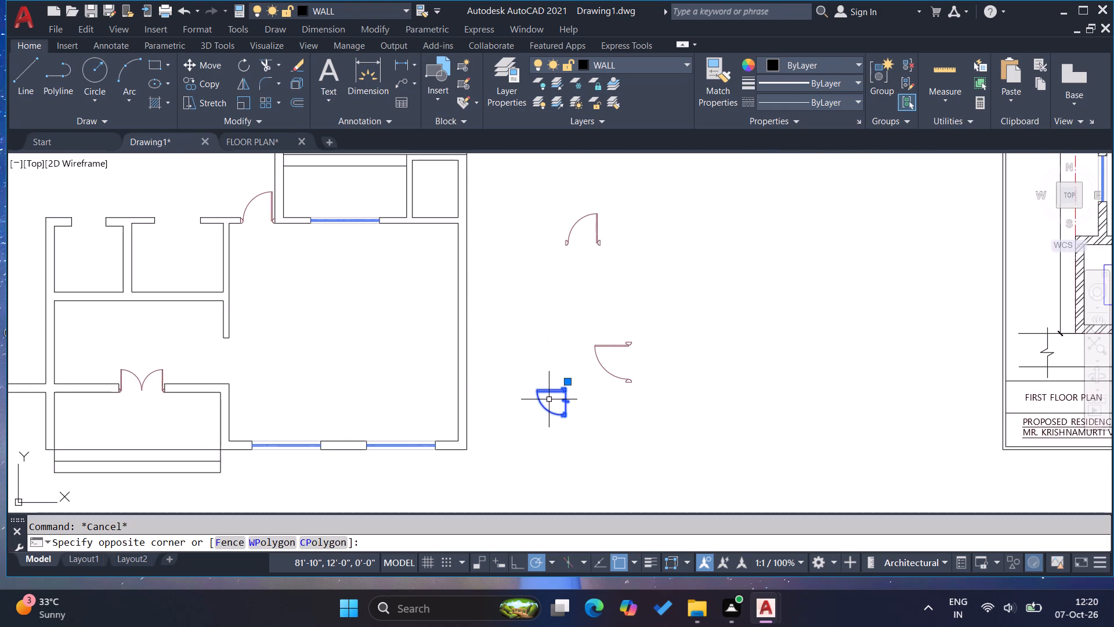
{"action": "type", "text": "co"}
{"action": "key", "text": "Return"}
{"action": "left_click", "coordinate": [558, 417]}
{"action": "scroll", "coordinate": [558, 443], "scroll_direction": "down", "scroll_amount": 3}
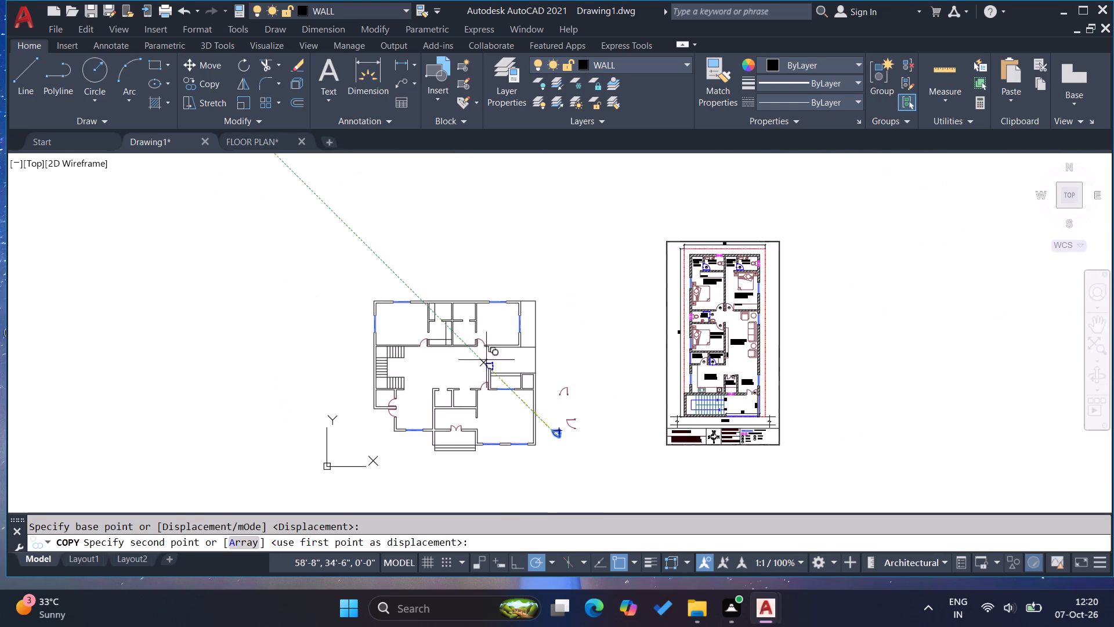
{"action": "scroll", "coordinate": [430, 343], "scroll_direction": "up", "scroll_amount": 5}
{"action": "left_click", "coordinate": [480, 376]}
{"action": "key", "text": "Escape"}
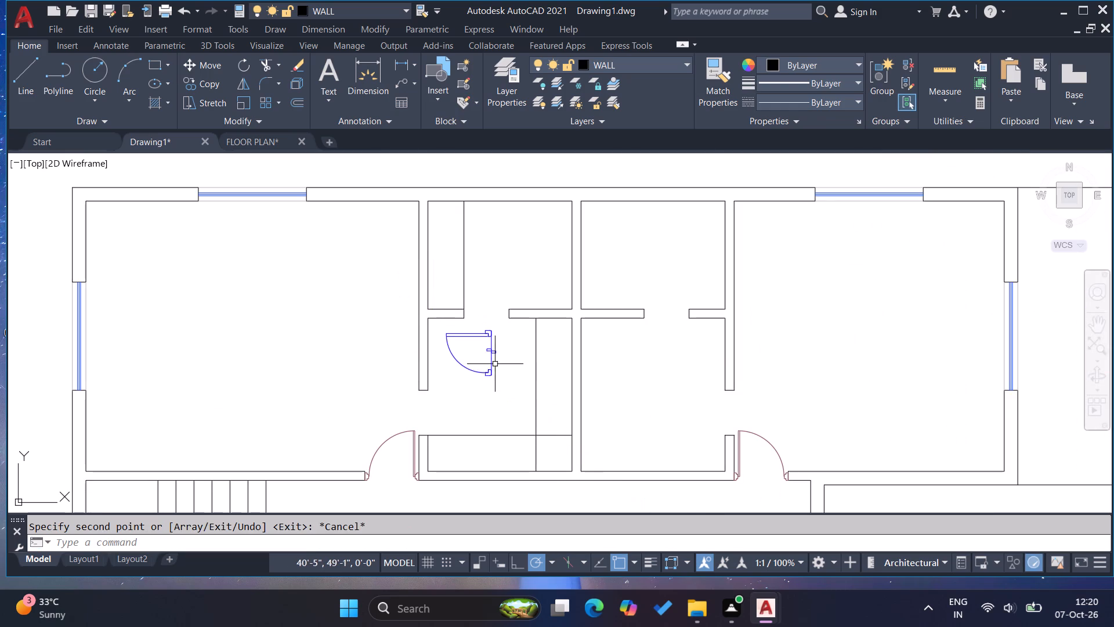
Rotate the blue door copy below the upper-left toilet's opening a quarter turn clockwise.
{"action": "scroll", "coordinate": [491, 354], "scroll_direction": "up", "scroll_amount": 2}
{"action": "left_click", "coordinate": [498, 369]}
{"action": "left_click", "coordinate": [453, 347]}
{"action": "left_click", "coordinate": [243, 65]}
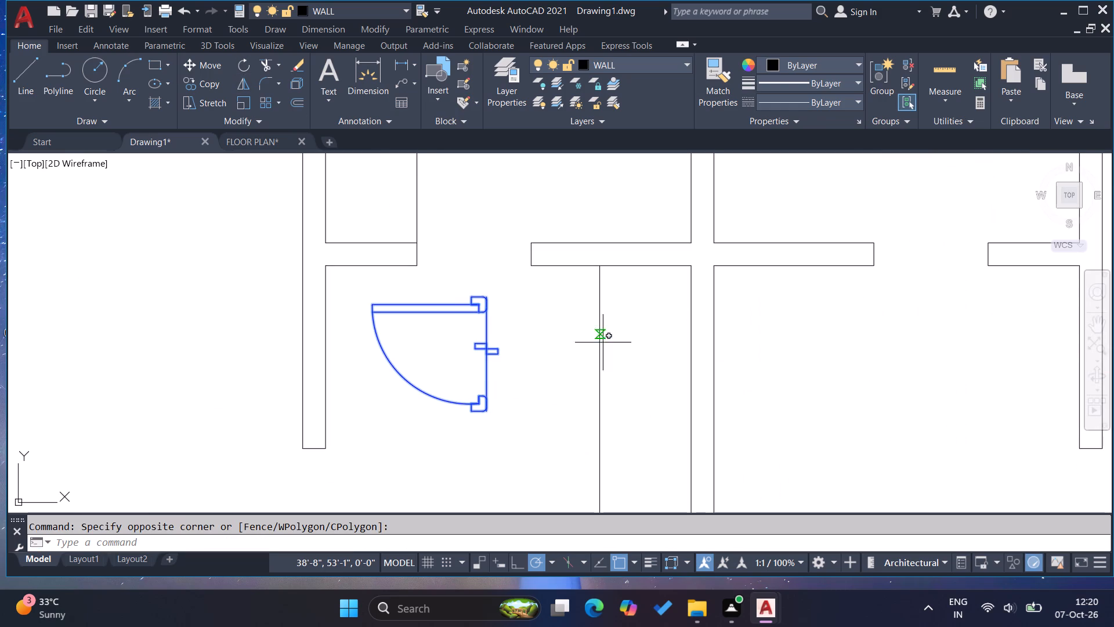
{"action": "left_click", "coordinate": [522, 345]}
{"action": "left_click", "coordinate": [522, 431]}
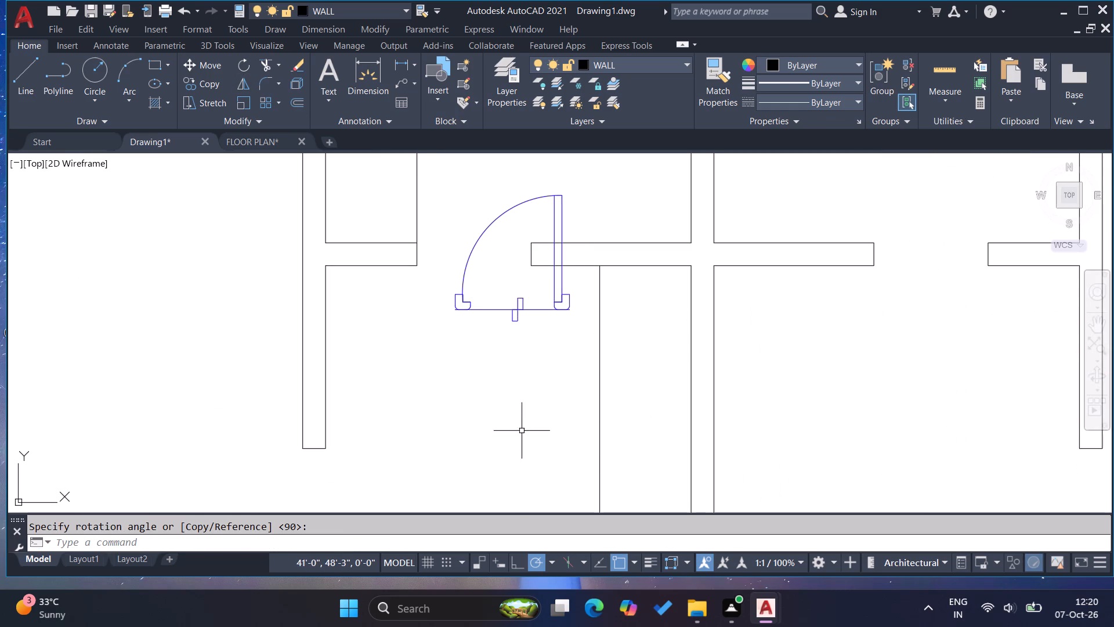
Move the blue door by its left jamb's lower corner into the upper-left toilet's opening, against the wall's lower corner.
{"action": "left_click", "coordinate": [506, 351]}
{"action": "left_click", "coordinate": [478, 296]}
{"action": "key", "text": "m"}
{"action": "key", "text": "Return"}
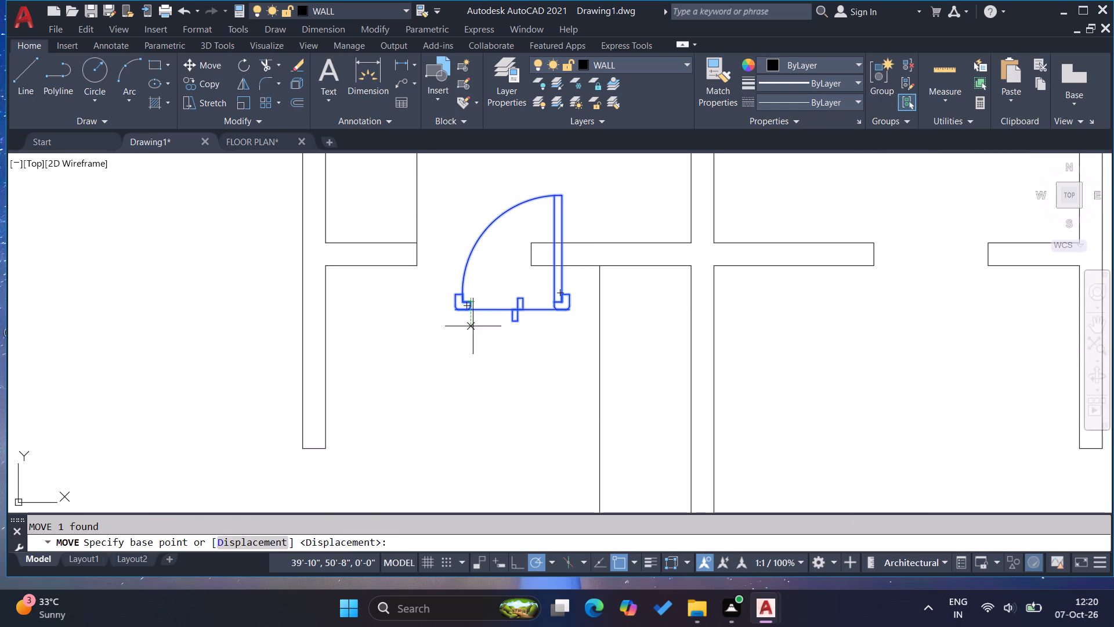
{"action": "scroll", "coordinate": [438, 323], "scroll_direction": "up", "scroll_amount": 3}
{"action": "left_click", "coordinate": [499, 268]}
{"action": "scroll", "coordinate": [486, 359], "scroll_direction": "down", "scroll_amount": 2}
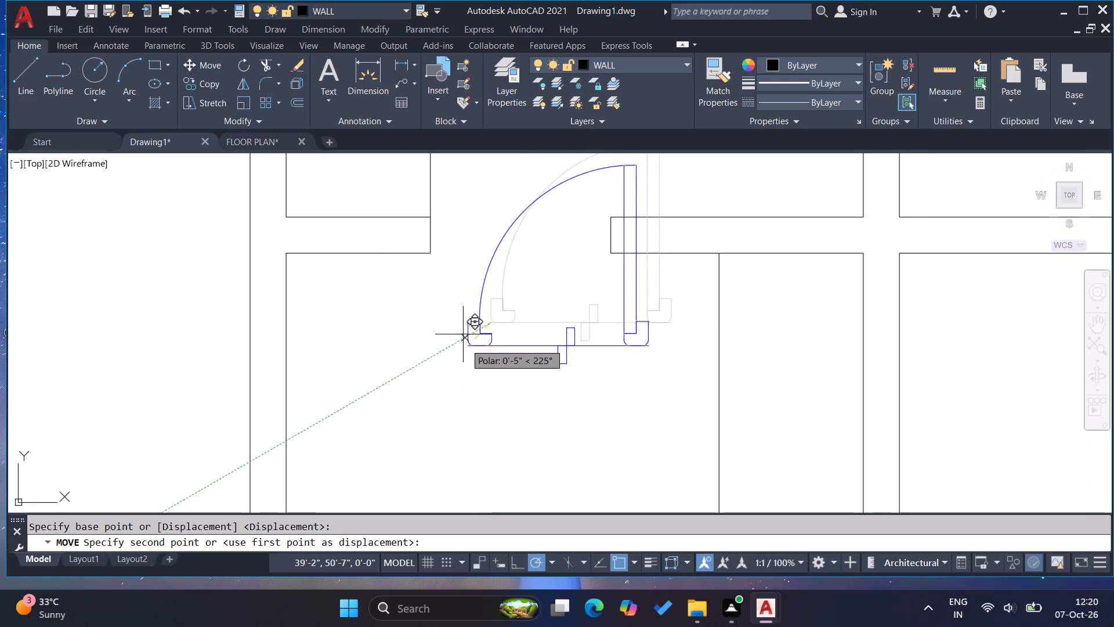
{"action": "left_click", "coordinate": [429, 251]}
{"action": "key", "text": "Escape"}
{"action": "key", "text": "Escape"}
Mirror the toilet door about the vertical centreline of the wall between the two toilets, keeping the original.
{"action": "left_click", "coordinate": [518, 279]}
{"action": "left_click", "coordinate": [484, 244]}
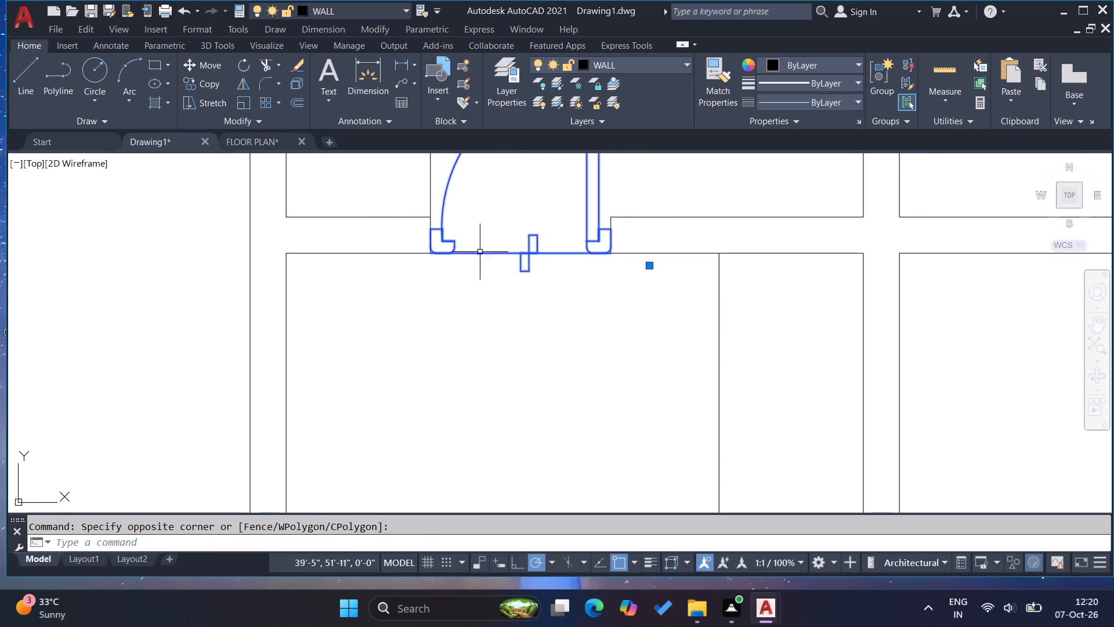
{"action": "left_click", "coordinate": [245, 82]}
{"action": "scroll", "coordinate": [320, 253], "scroll_direction": "down", "scroll_amount": 2}
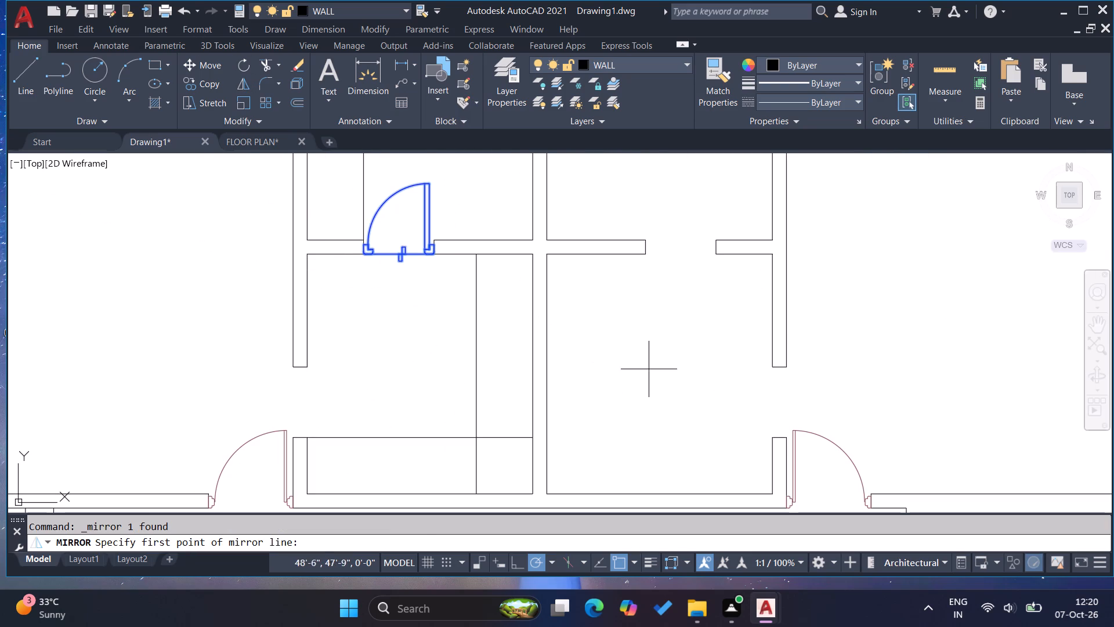
{"action": "scroll", "coordinate": [587, 302], "scroll_direction": "down", "scroll_amount": 2}
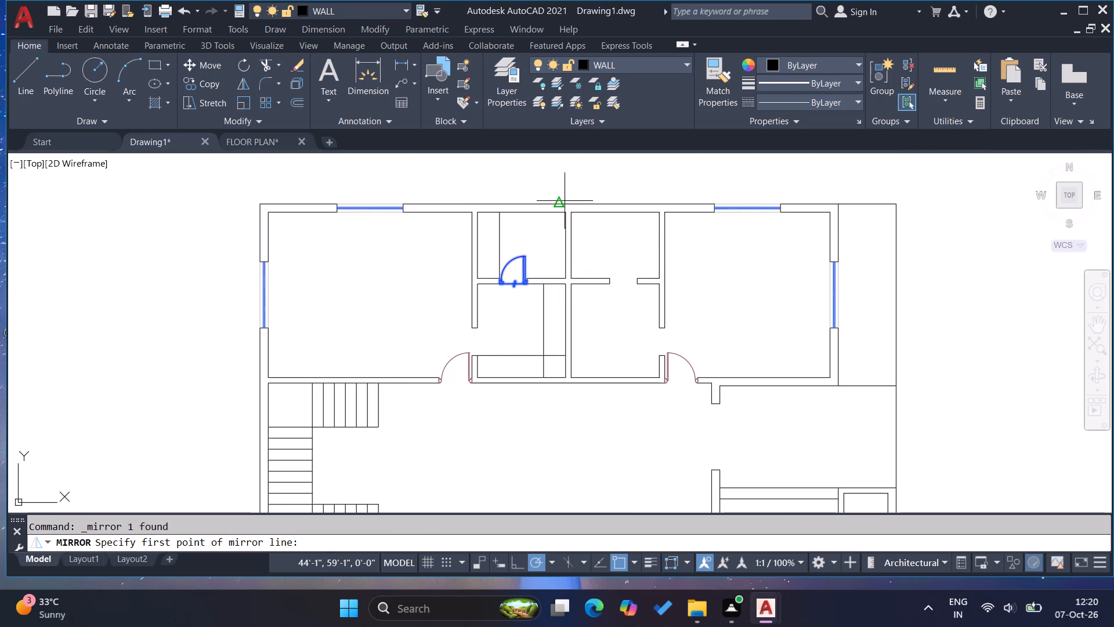
{"action": "scroll", "coordinate": [562, 268], "scroll_direction": "up", "scroll_amount": 5}
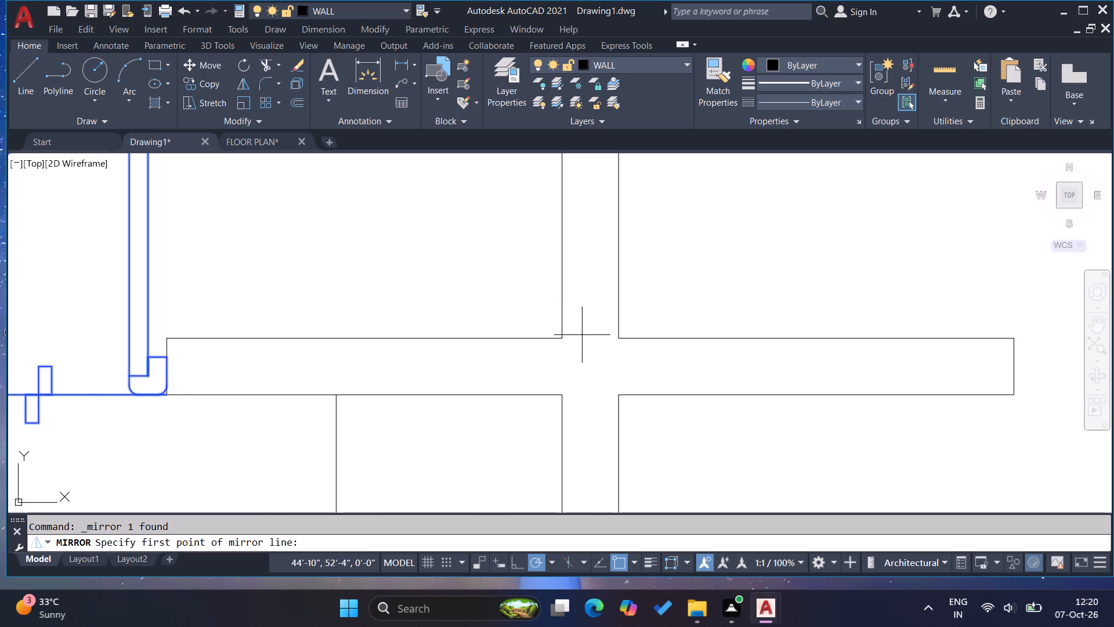
{"action": "left_click", "coordinate": [590, 337]}
{"action": "left_click", "coordinate": [594, 378]}
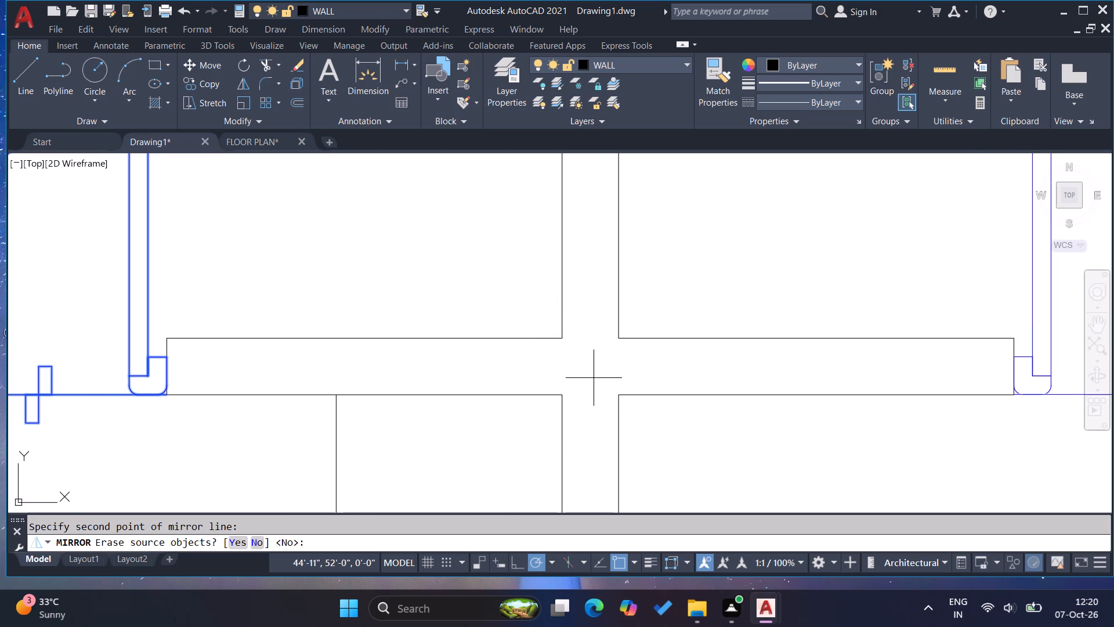
{"action": "key", "text": "Return"}
{"action": "scroll", "coordinate": [489, 335], "scroll_direction": "down", "scroll_amount": 2}
{"action": "scroll", "coordinate": [703, 377], "scroll_direction": "up", "scroll_amount": 2}
Move the mirrored toilet door by its left jamb's lower corner onto the lower corner of its wall opening.
{"action": "left_click_drag", "start_coordinate": [778, 376], "coordinate": [772, 370]}
{"action": "left_click", "coordinate": [741, 287]}
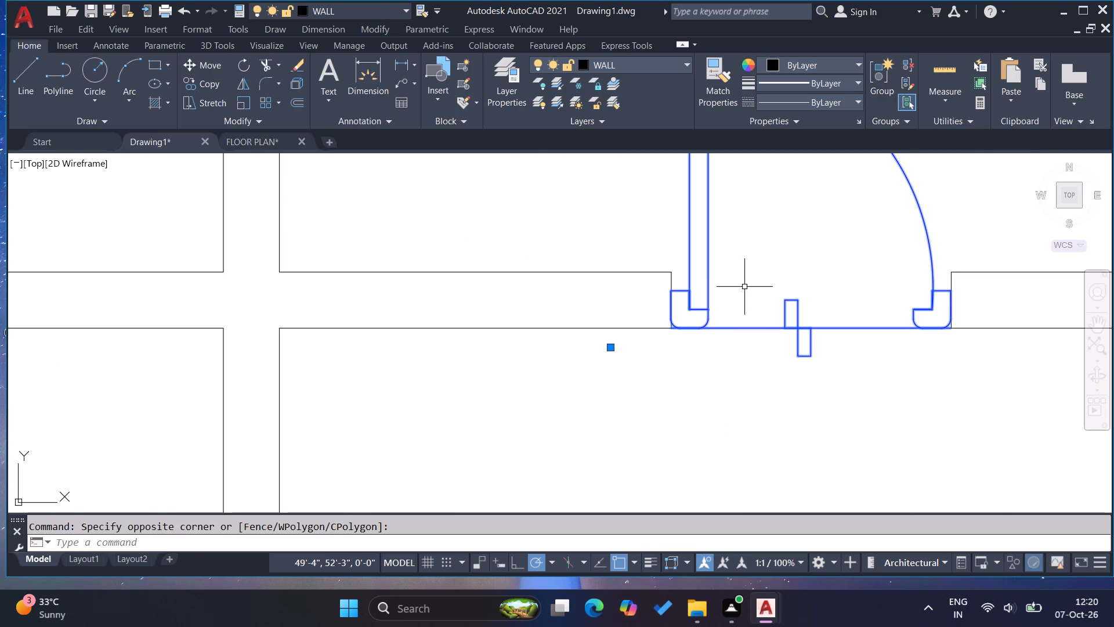
{"action": "key", "text": "m"}
{"action": "key", "text": "Return"}
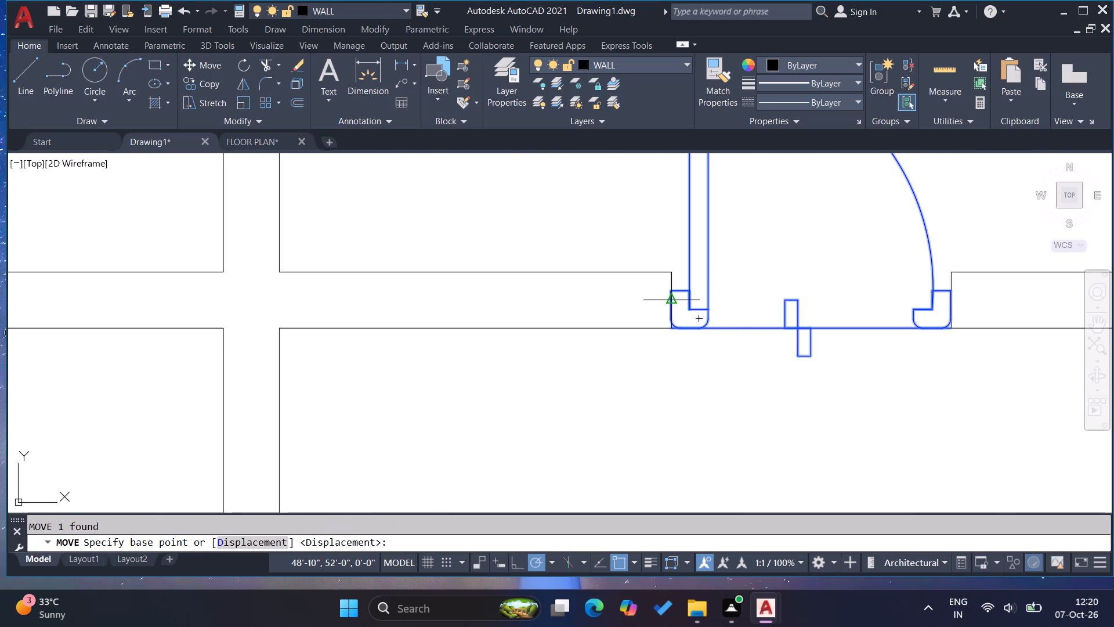
{"action": "scroll", "coordinate": [683, 350], "scroll_direction": "up", "scroll_amount": 3}
{"action": "scroll", "coordinate": [598, 272], "scroll_direction": "up", "scroll_amount": 3}
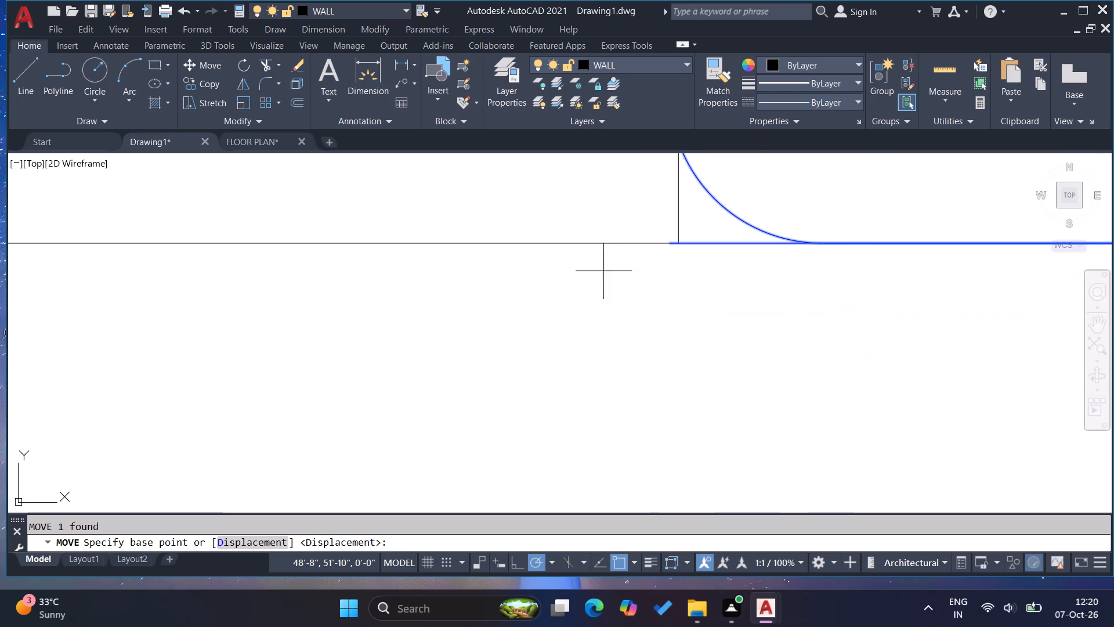
{"action": "left_click", "coordinate": [665, 244]}
{"action": "left_click", "coordinate": [677, 244]}
{"action": "key", "text": "Escape"}
{"action": "key", "text": "Escape"}
{"action": "scroll", "coordinate": [578, 310], "scroll_direction": "down", "scroll_amount": 6}
{"action": "key", "text": "Escape"}
{"action": "key", "text": "Escape"}
{"action": "key", "text": "Escape"}
{"action": "scroll", "coordinate": [636, 267], "scroll_direction": "down", "scroll_amount": 6}
{"action": "key", "text": "Escape"}
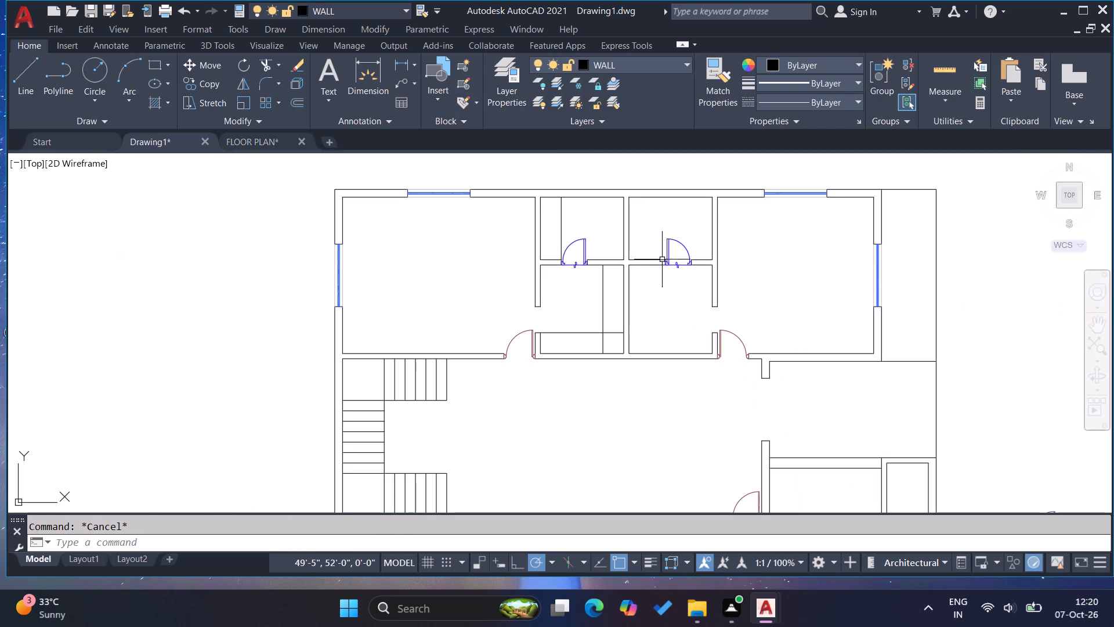
{"action": "key", "text": "Escape"}
{"action": "key", "text": "Escape"}
{"action": "key", "text": "Escape"}
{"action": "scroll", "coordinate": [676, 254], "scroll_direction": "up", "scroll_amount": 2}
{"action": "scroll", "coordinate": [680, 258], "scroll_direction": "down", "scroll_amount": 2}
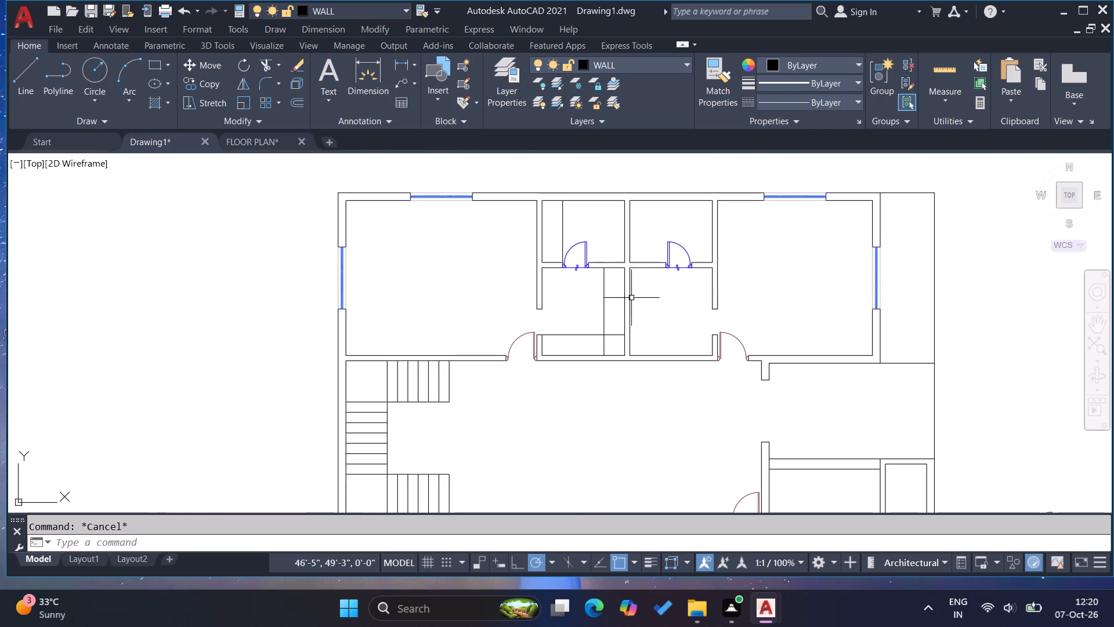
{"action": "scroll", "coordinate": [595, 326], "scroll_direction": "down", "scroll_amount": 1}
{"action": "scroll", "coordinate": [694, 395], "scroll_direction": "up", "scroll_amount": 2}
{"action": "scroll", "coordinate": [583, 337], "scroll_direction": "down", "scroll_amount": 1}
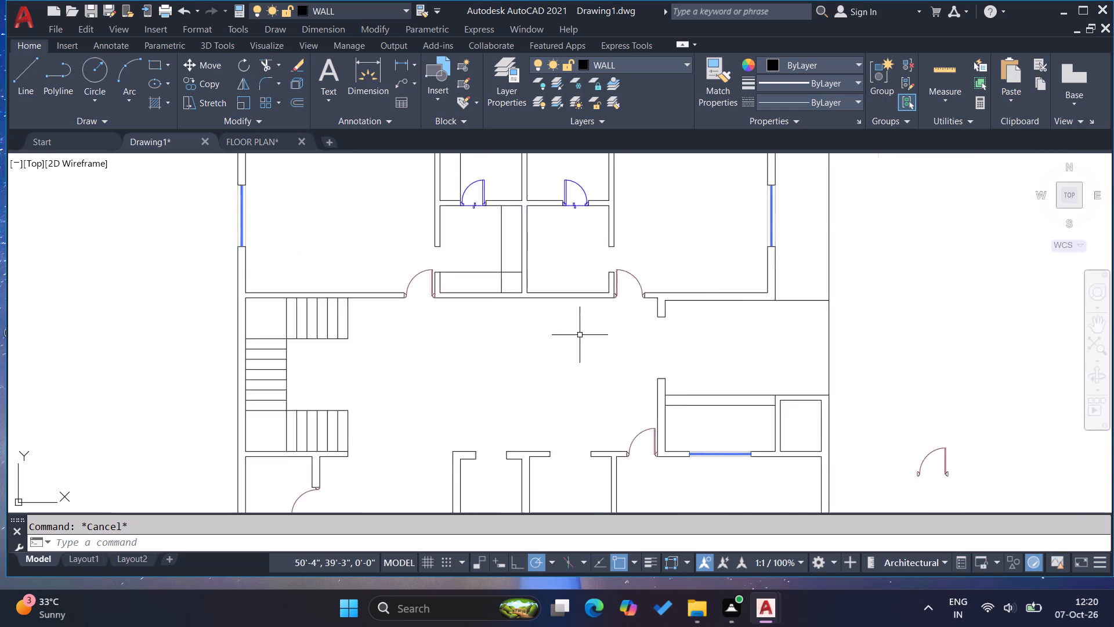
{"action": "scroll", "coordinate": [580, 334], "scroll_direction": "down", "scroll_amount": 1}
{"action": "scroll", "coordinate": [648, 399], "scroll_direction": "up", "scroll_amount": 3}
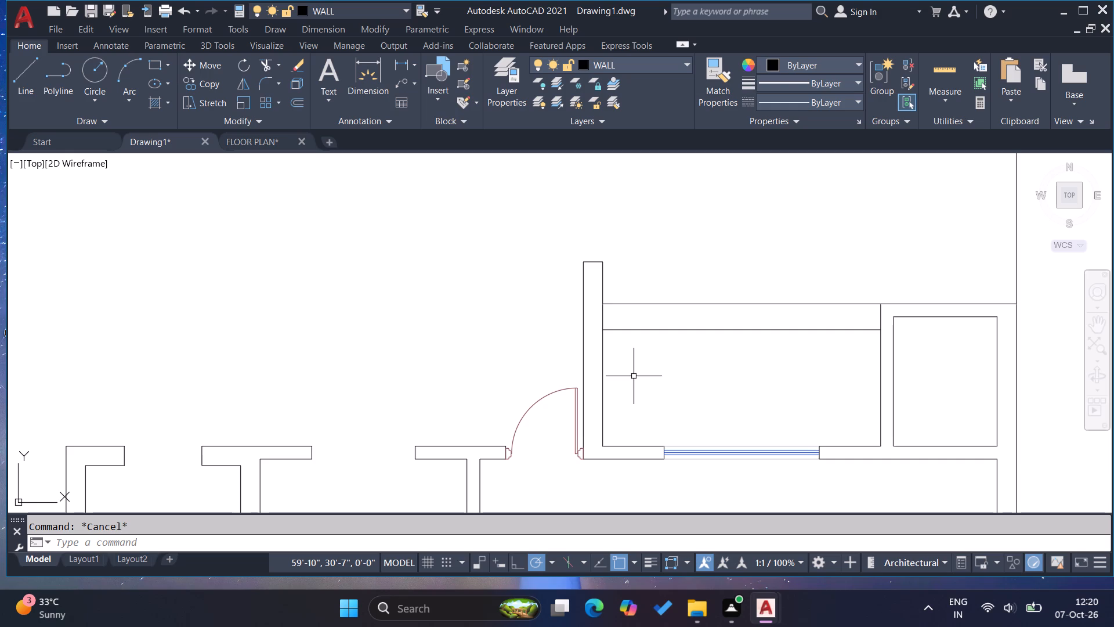
Extend the upper face line of the short wall beside the horizontal window across to the vertical wall's outer face.
{"action": "key", "text": "Escape"}
{"action": "key", "text": "Escape"}
{"action": "key", "text": "Escape"}
{"action": "type", "text": "ex"}
{"action": "key", "text": "Return"}
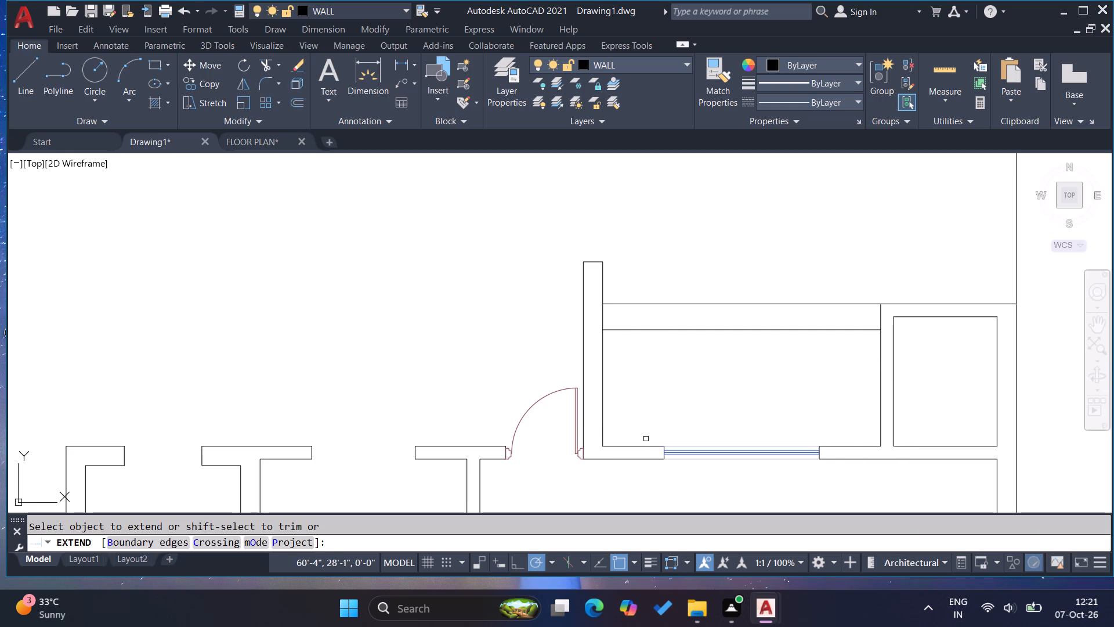
{"action": "left_click", "coordinate": [627, 446]}
{"action": "key", "text": "Escape"}
{"action": "key", "text": "Escape"}
Offset the extended upper face line of the short wall 3' upward across the vertical wall.
{"action": "key", "text": "o"}
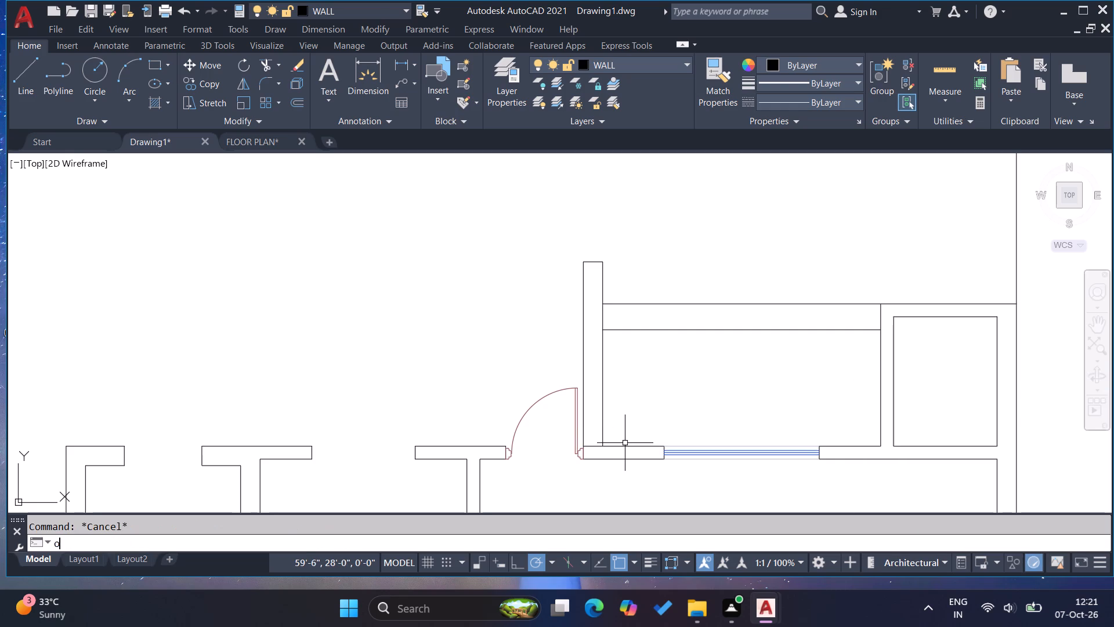
{"action": "key", "text": "Return"}
{"action": "type", "text": "3'"}
{"action": "key", "text": "Return"}
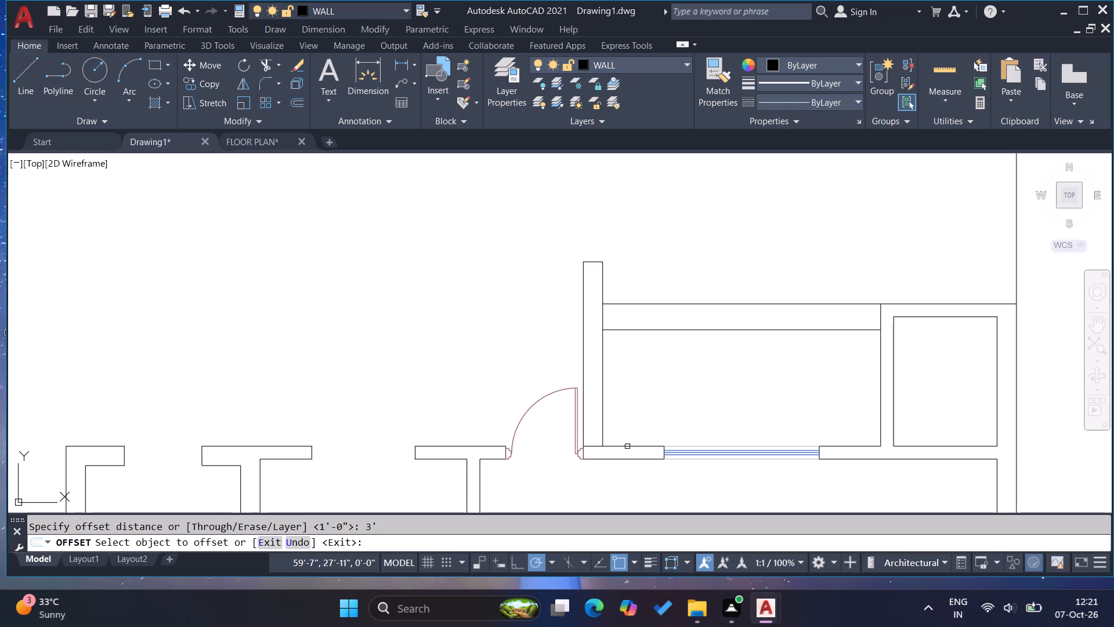
{"action": "left_click", "coordinate": [628, 448]}
{"action": "left_click", "coordinate": [627, 407]}
{"action": "key", "text": "Escape"}
{"action": "key", "text": "Escape"}
Trim the vertical wall's faces below the offset line and the line's overhanging end to leave a 3' door opening.
{"action": "type", "text": "tr"}
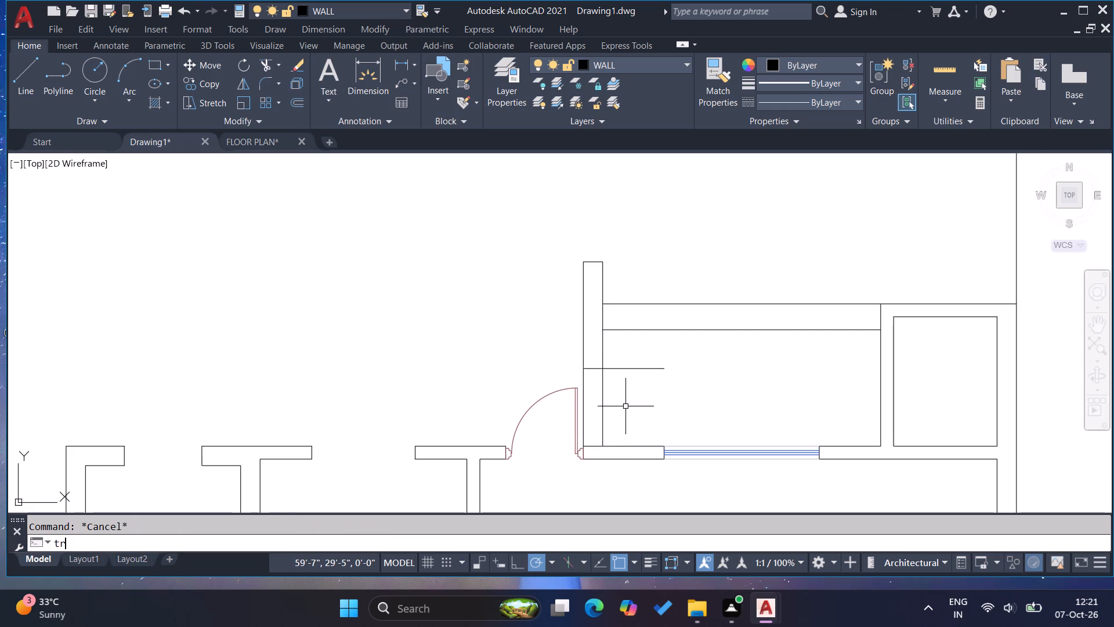
{"action": "key", "text": "Return"}
{"action": "scroll", "coordinate": [595, 391], "scroll_direction": "up", "scroll_amount": 2}
{"action": "left_click", "coordinate": [540, 352]}
{"action": "scroll", "coordinate": [541, 352], "scroll_direction": "down", "scroll_amount": 1}
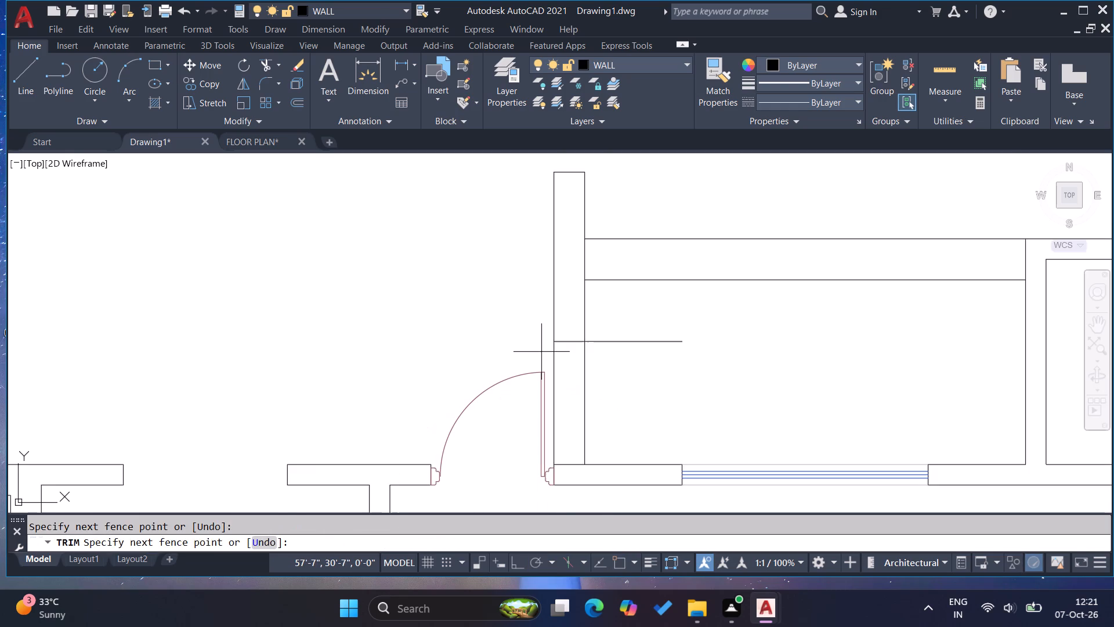
{"action": "left_click", "coordinate": [605, 359]}
{"action": "left_click", "coordinate": [628, 329]}
{"action": "left_click", "coordinate": [609, 365]}
{"action": "key", "text": "Escape"}
{"action": "key", "text": "Escape"}
Rotate the red door beside the new opening a quarter turn clockwise.
{"action": "left_click", "coordinate": [559, 399]}
{"action": "left_click", "coordinate": [508, 370]}
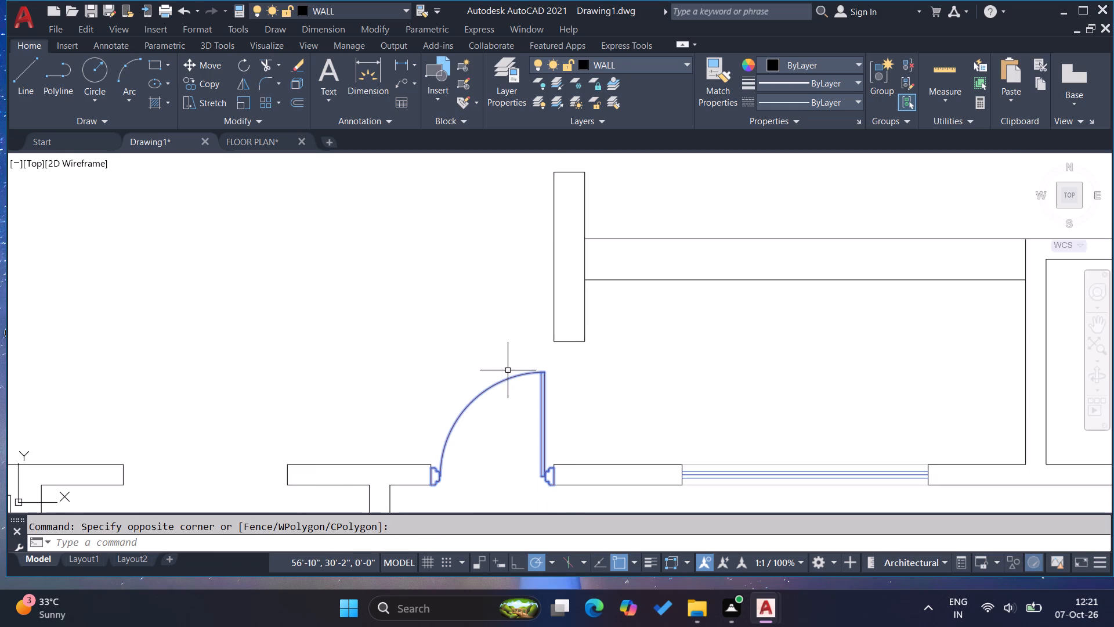
{"action": "left_click", "coordinate": [247, 68]}
{"action": "left_click", "coordinate": [617, 349]}
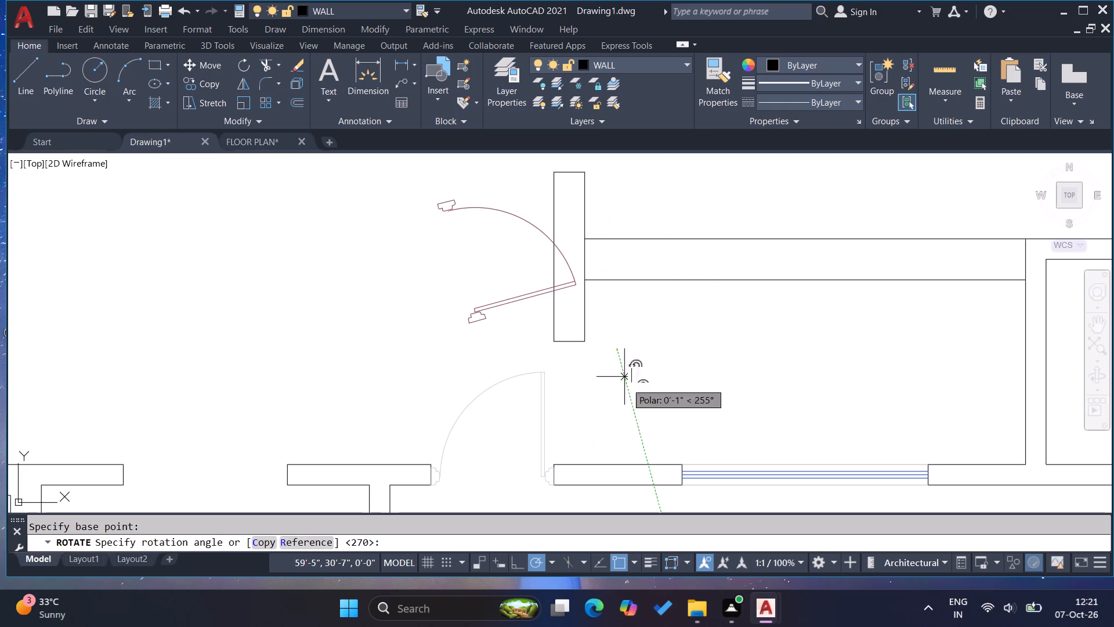
{"action": "left_click", "coordinate": [617, 415]}
Move the rotated door by its lower jamb's outer corner onto the horizontal wall's upper corner, filling the 3' opening.
{"action": "left_click_drag", "start_coordinate": [515, 320], "coordinate": [513, 315]}
{"action": "left_click", "coordinate": [464, 264]}
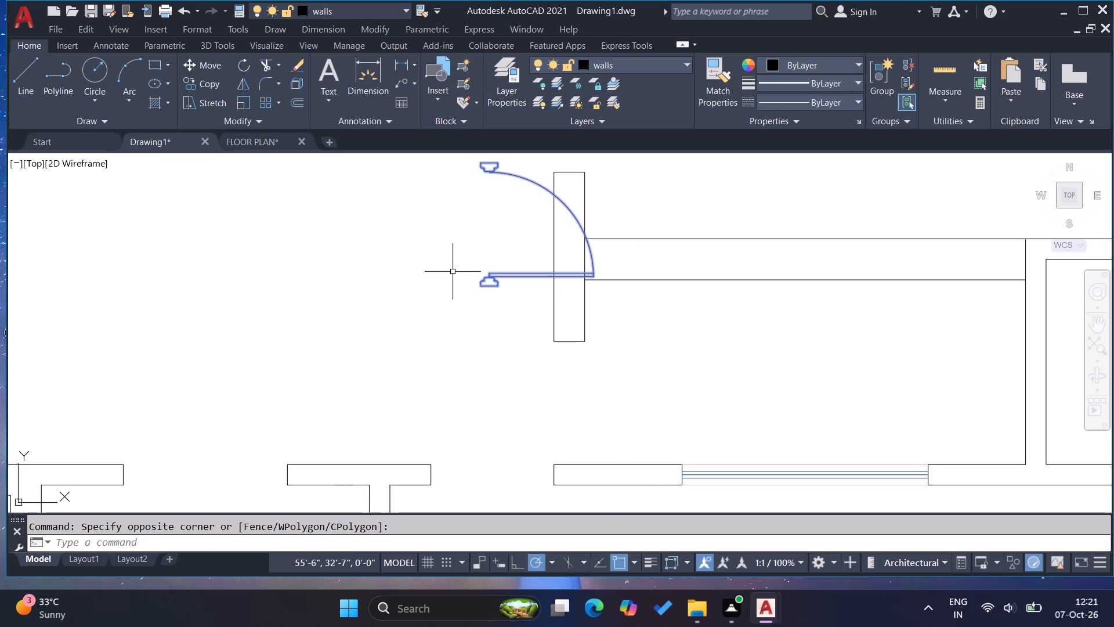
{"action": "key", "text": "m"}
{"action": "key", "text": "Return"}
{"action": "scroll", "coordinate": [472, 302], "scroll_direction": "up", "scroll_amount": 2}
{"action": "left_click", "coordinate": [492, 262]}
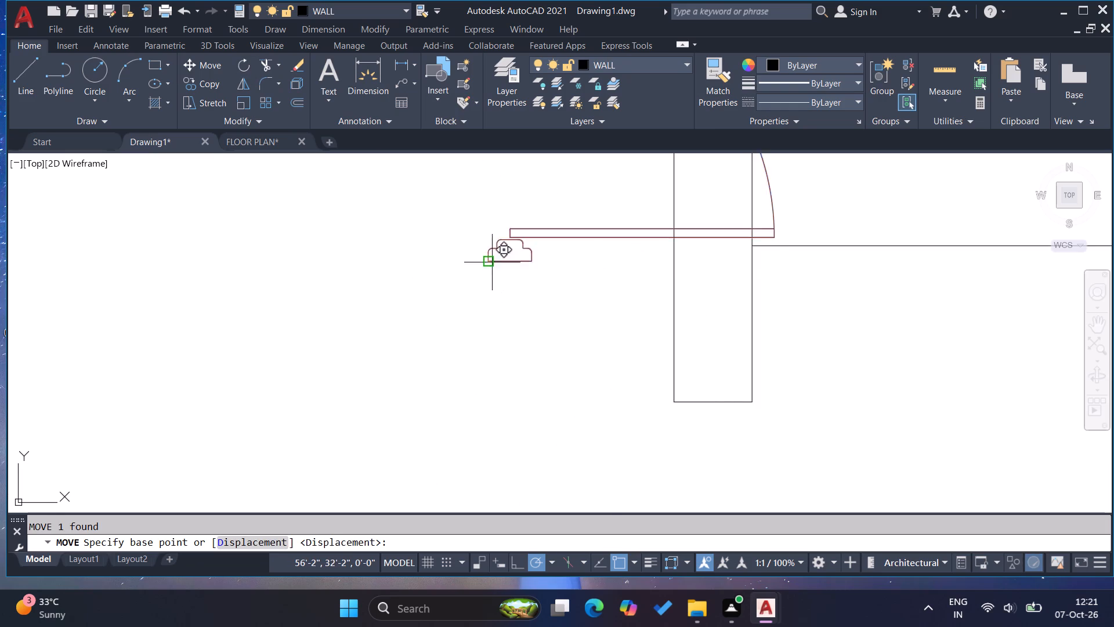
{"action": "scroll", "coordinate": [543, 291], "scroll_direction": "down", "scroll_amount": 2}
{"action": "left_click", "coordinate": [595, 457]}
{"action": "key", "text": "Escape"}
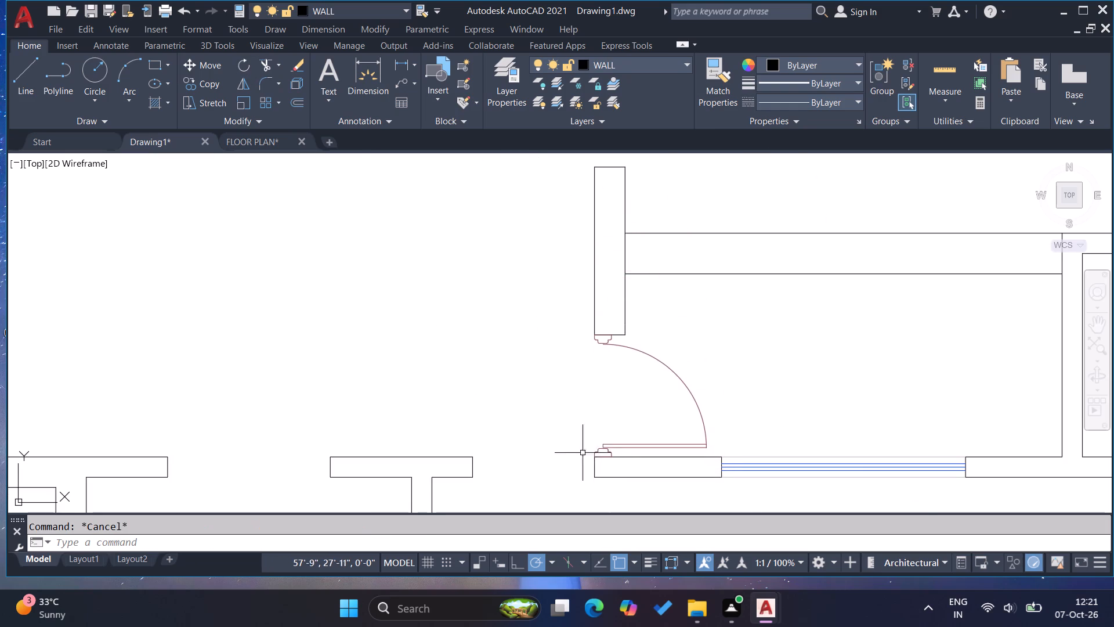
{"action": "key", "text": "Escape"}
Copy the upper-right bedroom's side-wall window by its lower-left corner into the vertical wall opening above the new door.
{"action": "scroll", "coordinate": [543, 397], "scroll_direction": "down", "scroll_amount": 2}
{"action": "key", "text": "Escape"}
{"action": "key", "text": "Escape"}
{"action": "scroll", "coordinate": [541, 370], "scroll_direction": "down", "scroll_amount": 1}
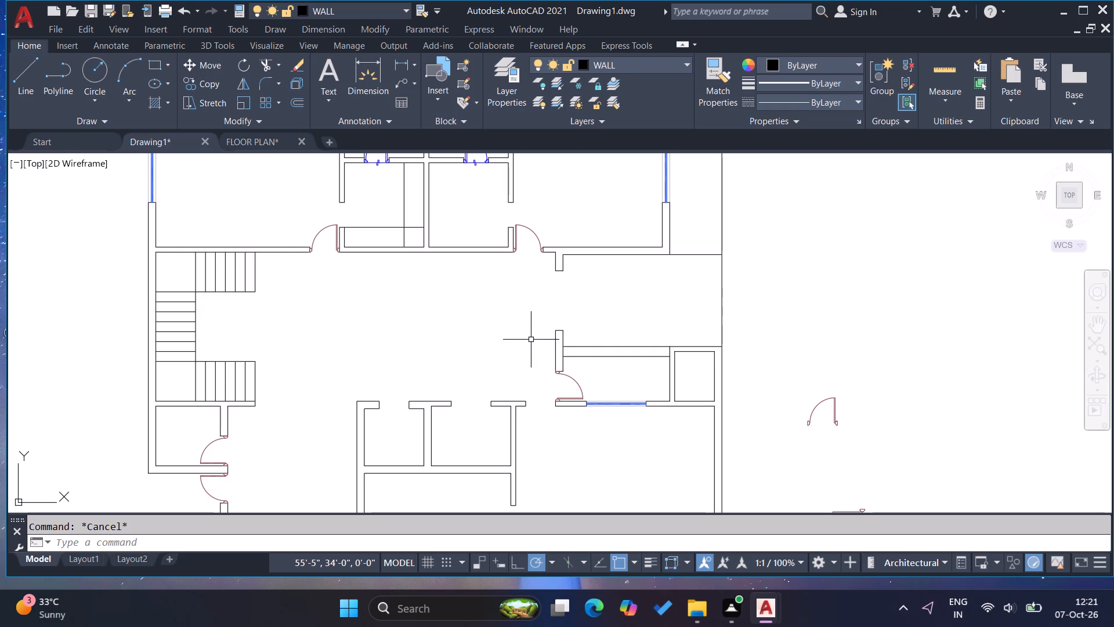
{"action": "key", "text": "Escape"}
{"action": "key", "text": "Escape"}
{"action": "key", "text": "Escape"}
{"action": "key", "text": "Escape"}
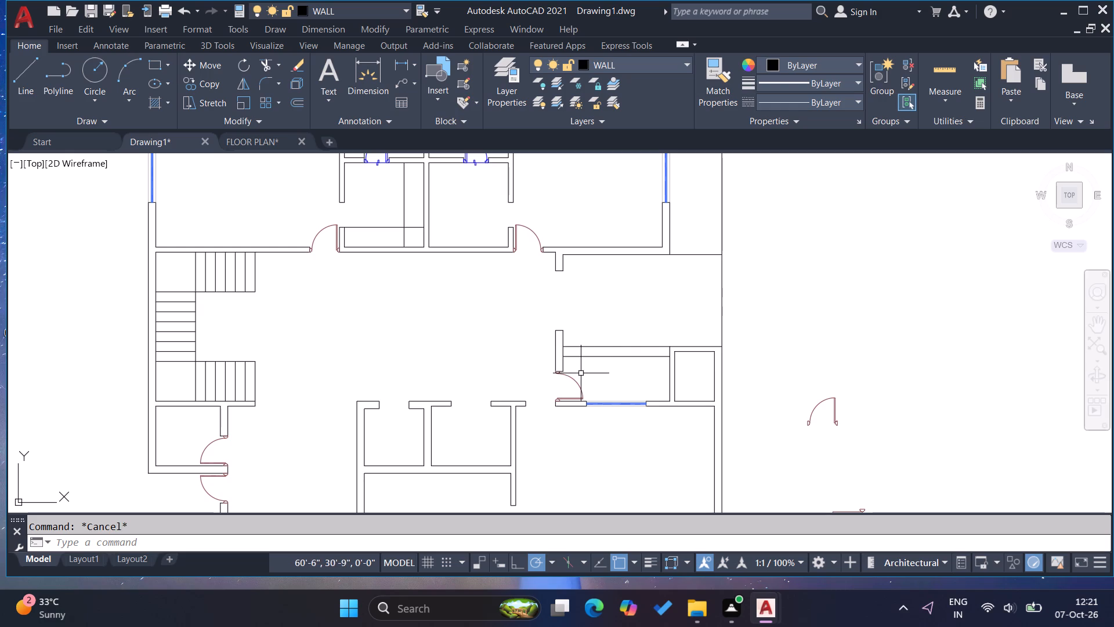
{"action": "scroll", "coordinate": [601, 352], "scroll_direction": "down", "scroll_amount": 2}
{"action": "scroll", "coordinate": [628, 282], "scroll_direction": "up", "scroll_amount": 3}
{"action": "left_click", "coordinate": [632, 293]}
{"action": "left_click", "coordinate": [581, 277]}
{"action": "key", "text": "c"}
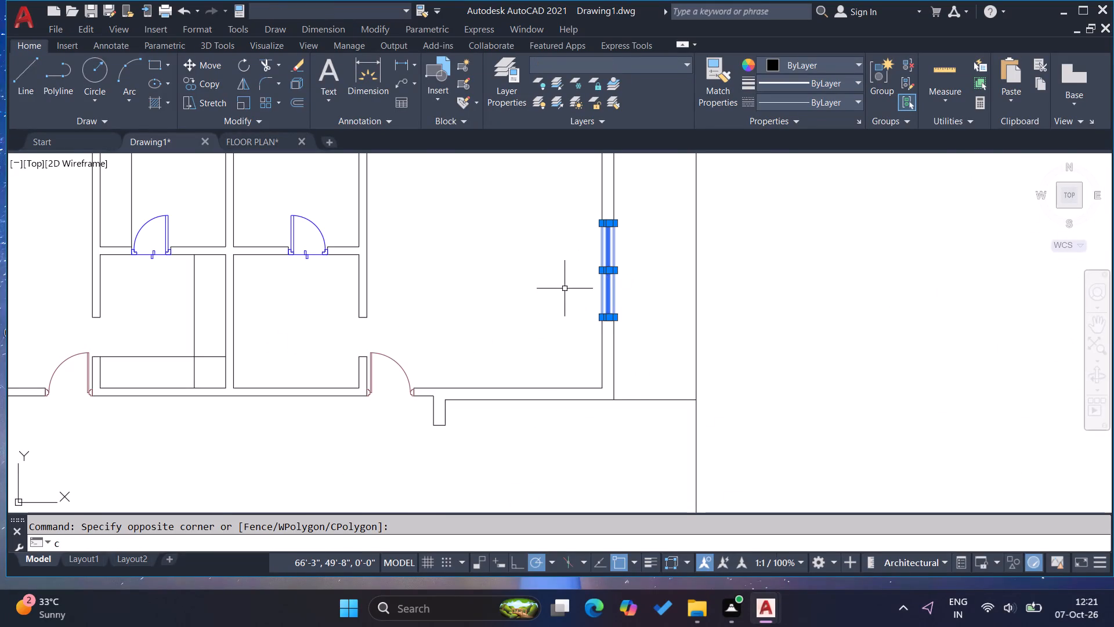
{"action": "key", "text": "o"}
{"action": "key", "text": "Return"}
{"action": "left_click", "coordinate": [602, 321]}
{"action": "scroll", "coordinate": [616, 316], "scroll_direction": "down", "scroll_amount": 1}
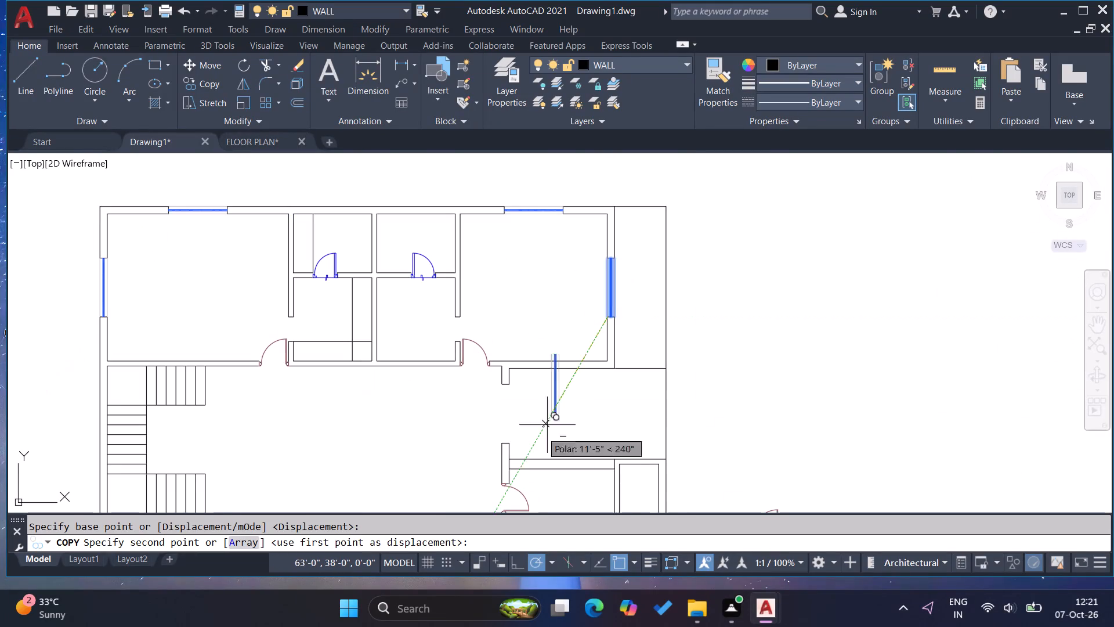
{"action": "left_click", "coordinate": [498, 441]}
{"action": "scroll", "coordinate": [525, 427], "scroll_direction": "up", "scroll_amount": 1}
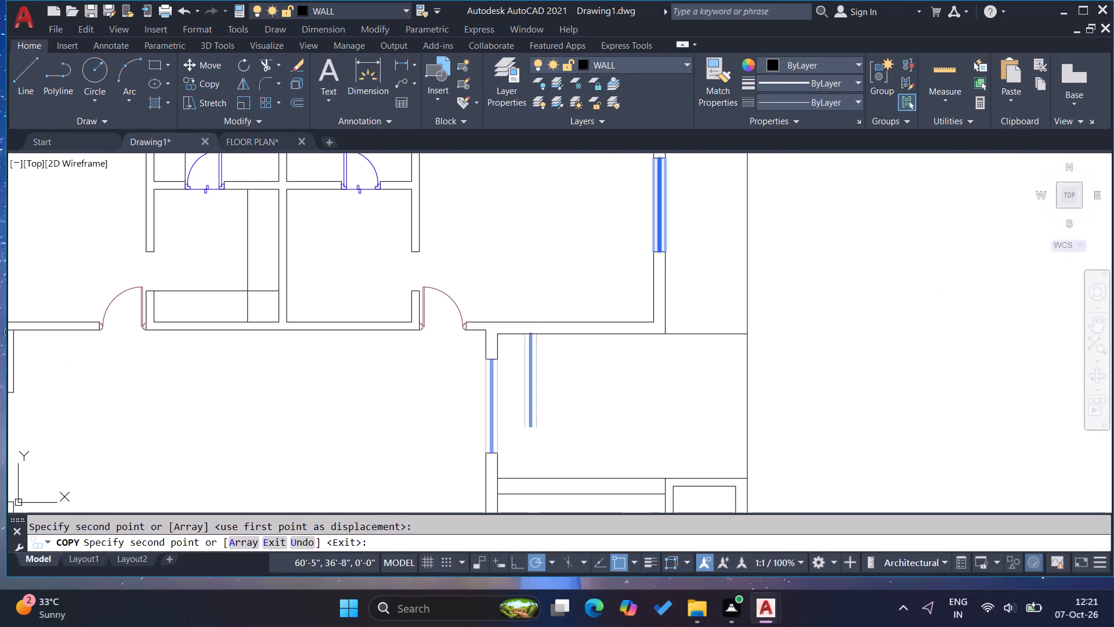
{"action": "key", "text": "Escape"}
{"action": "key", "text": "Escape"}
{"action": "key", "text": "Escape"}
{"action": "key", "text": "Escape"}
Offset the inner left and bottom wall lines of the room below the upper-right toilet 2' inward.
{"action": "scroll", "coordinate": [560, 340], "scroll_direction": "down", "scroll_amount": 1}
{"action": "scroll", "coordinate": [454, 262], "scroll_direction": "down", "scroll_amount": 2}
{"action": "scroll", "coordinate": [435, 289], "scroll_direction": "up", "scroll_amount": 2}
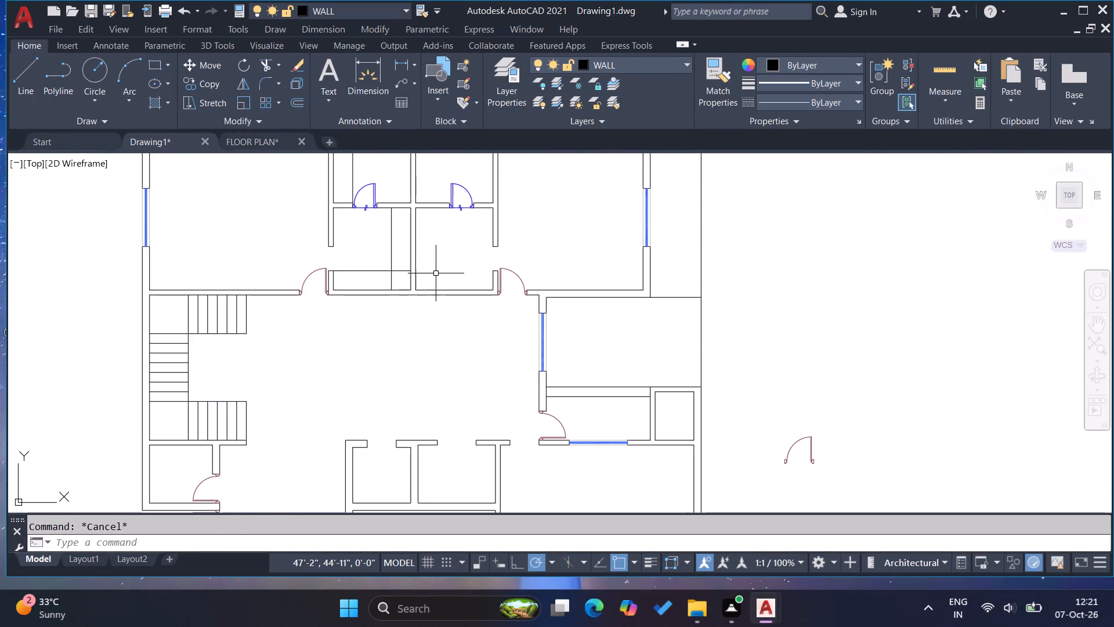
{"action": "scroll", "coordinate": [442, 238], "scroll_direction": "up", "scroll_amount": 1}
{"action": "scroll", "coordinate": [446, 377], "scroll_direction": "down", "scroll_amount": 1}
{"action": "scroll", "coordinate": [449, 312], "scroll_direction": "up", "scroll_amount": 1}
{"action": "key", "text": "o"}
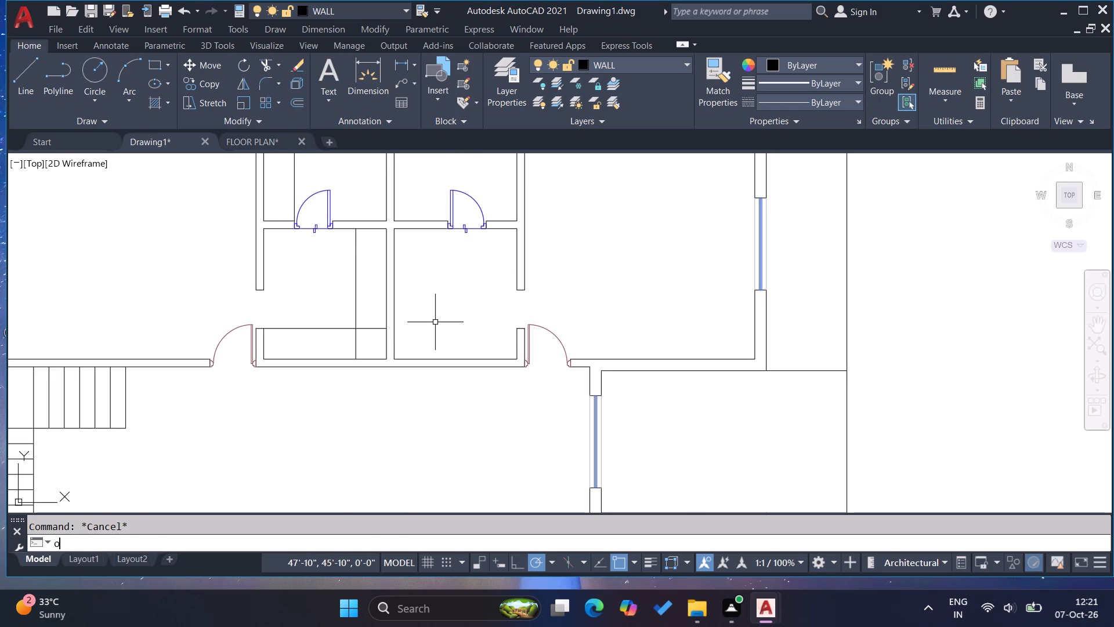
{"action": "key", "text": "Return"}
{"action": "type", "text": "2'"}
{"action": "key", "text": "Return"}
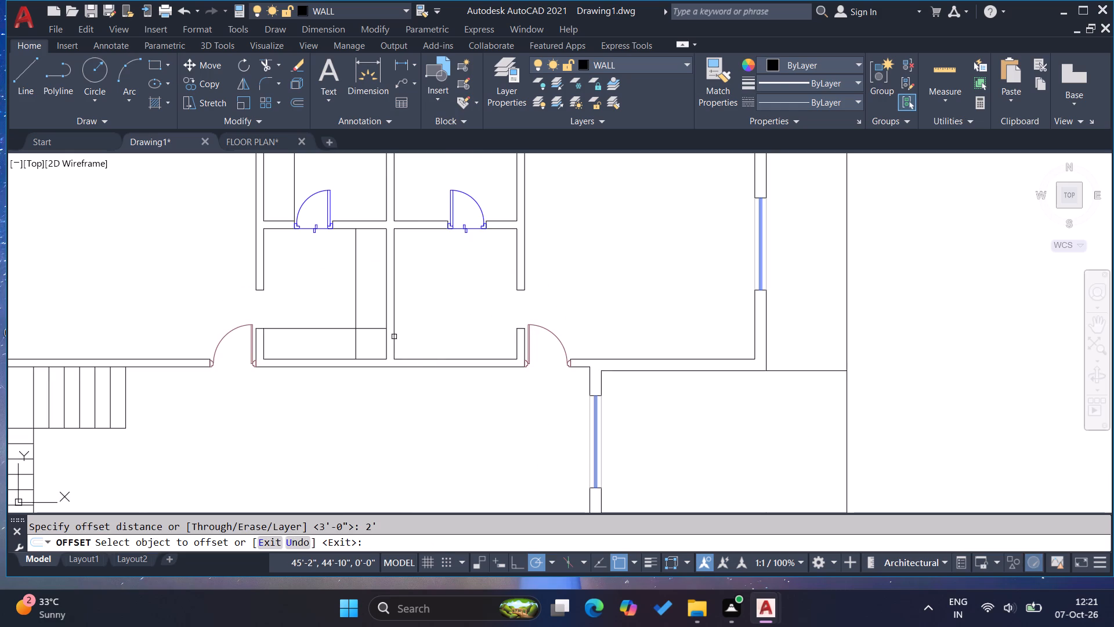
{"action": "left_click", "coordinate": [394, 337]}
{"action": "left_click", "coordinate": [452, 333]}
{"action": "left_click", "coordinate": [442, 359]}
{"action": "left_click", "coordinate": [435, 334]}
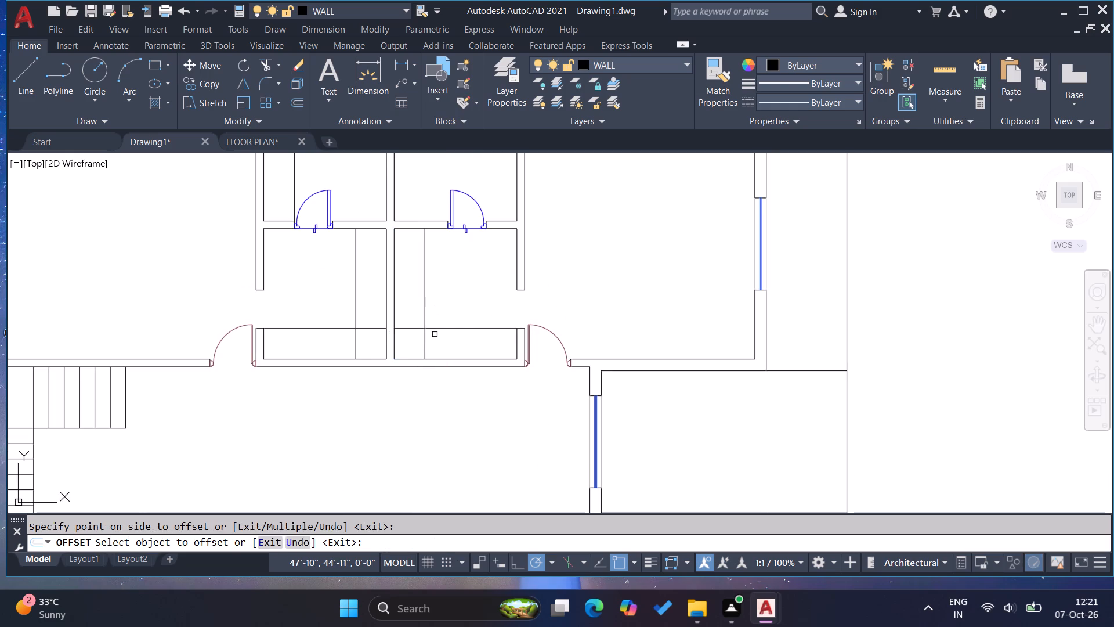
{"action": "key", "text": "Escape"}
{"action": "key", "text": "Escape"}
{"action": "key", "text": "Escape"}
{"action": "key", "text": "Escape"}
Offset the upper-right toilet's inner right wall line 2' into the room.
{"action": "scroll", "coordinate": [426, 309], "scroll_direction": "down", "scroll_amount": 2}
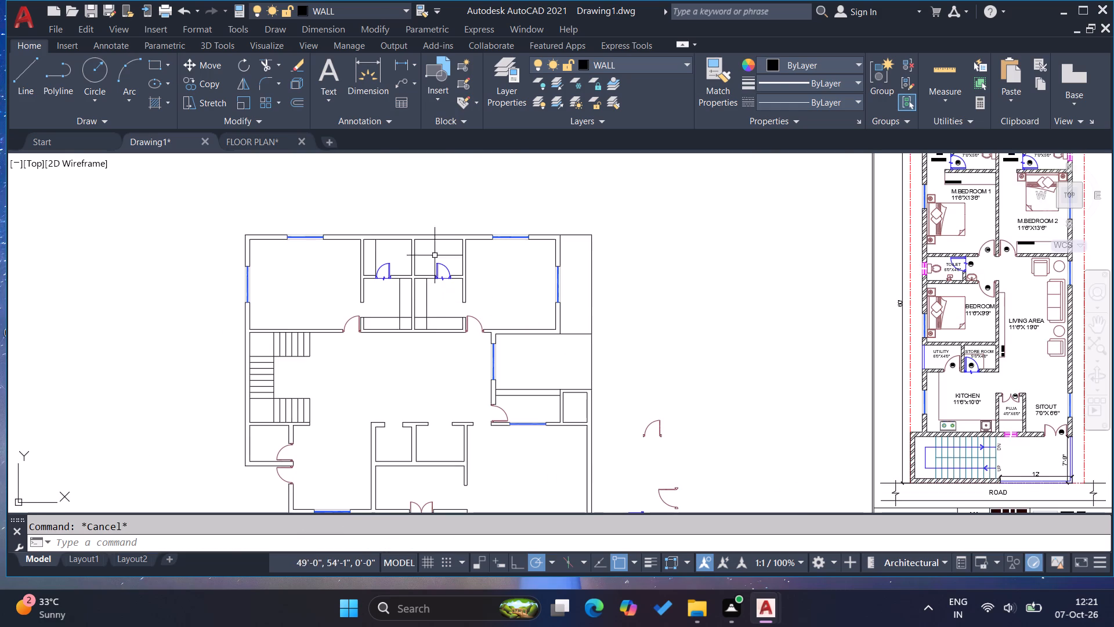
{"action": "scroll", "coordinate": [433, 247], "scroll_direction": "up", "scroll_amount": 3}
{"action": "key", "text": "o"}
{"action": "key", "text": "Return"}
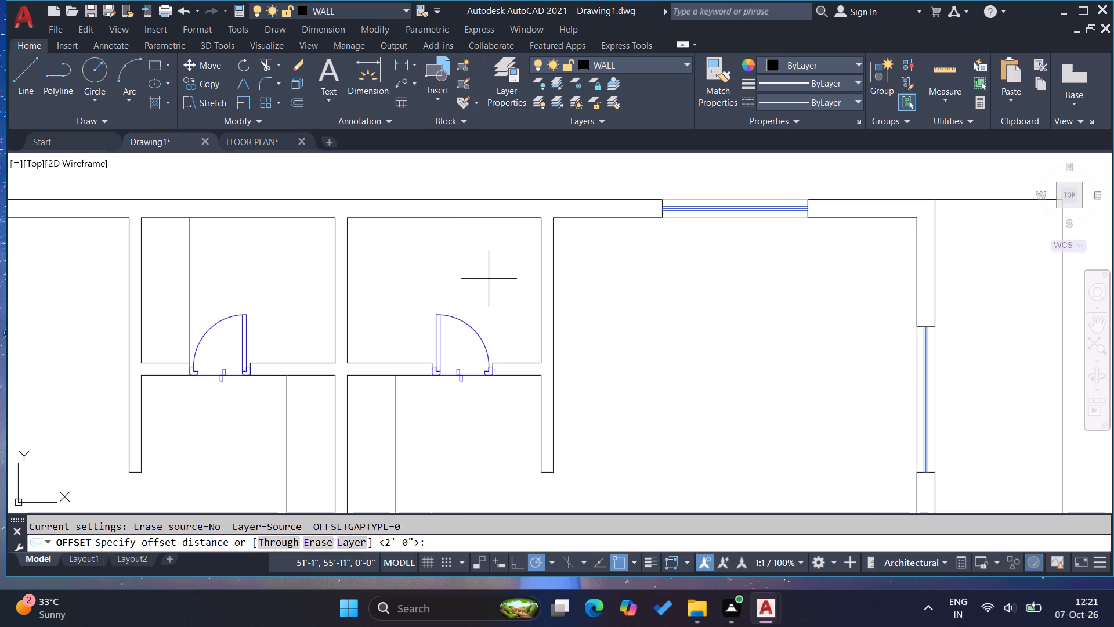
{"action": "key", "text": "2"}
{"action": "key", "text": "apostrophe"}
{"action": "key", "text": "Return"}
{"action": "left_click", "coordinate": [540, 293]}
{"action": "left_click", "coordinate": [502, 284]}
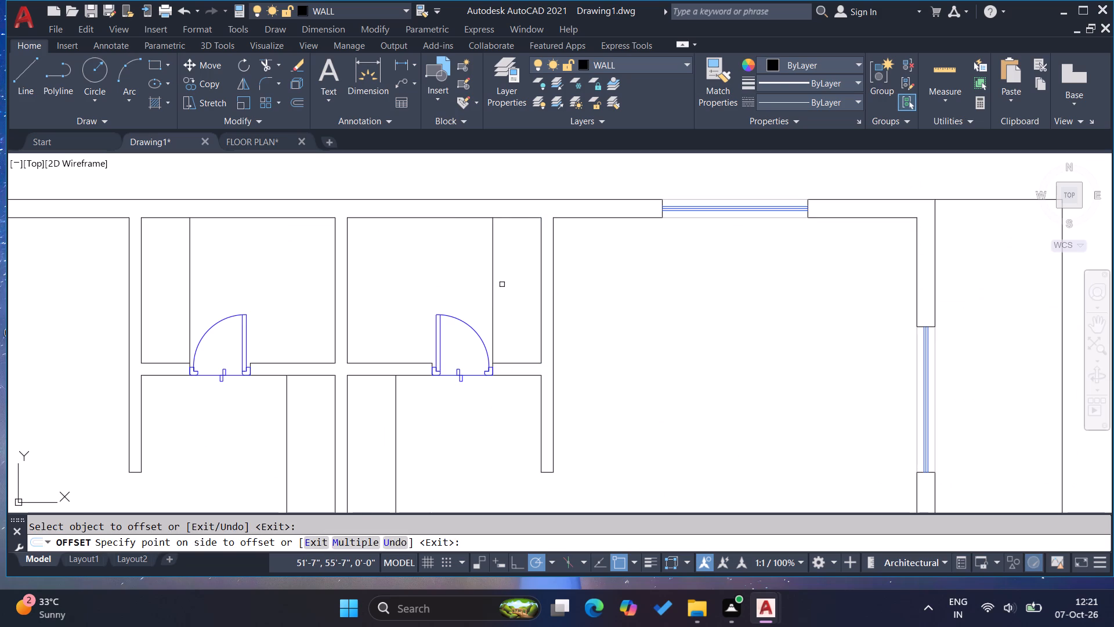
{"action": "key", "text": "Escape"}
{"action": "key", "text": "Escape"}
{"action": "scroll", "coordinate": [496, 274], "scroll_direction": "down", "scroll_amount": 3}
{"action": "key", "text": "Escape"}
{"action": "key", "text": "Escape"}
Offset the bottom wall's inner line 2' upward in the right-hand small room above the double-door entrance room.
{"action": "scroll", "coordinate": [489, 270], "scroll_direction": "down", "scroll_amount": 1}
{"action": "scroll", "coordinate": [478, 426], "scroll_direction": "up", "scroll_amount": 2}
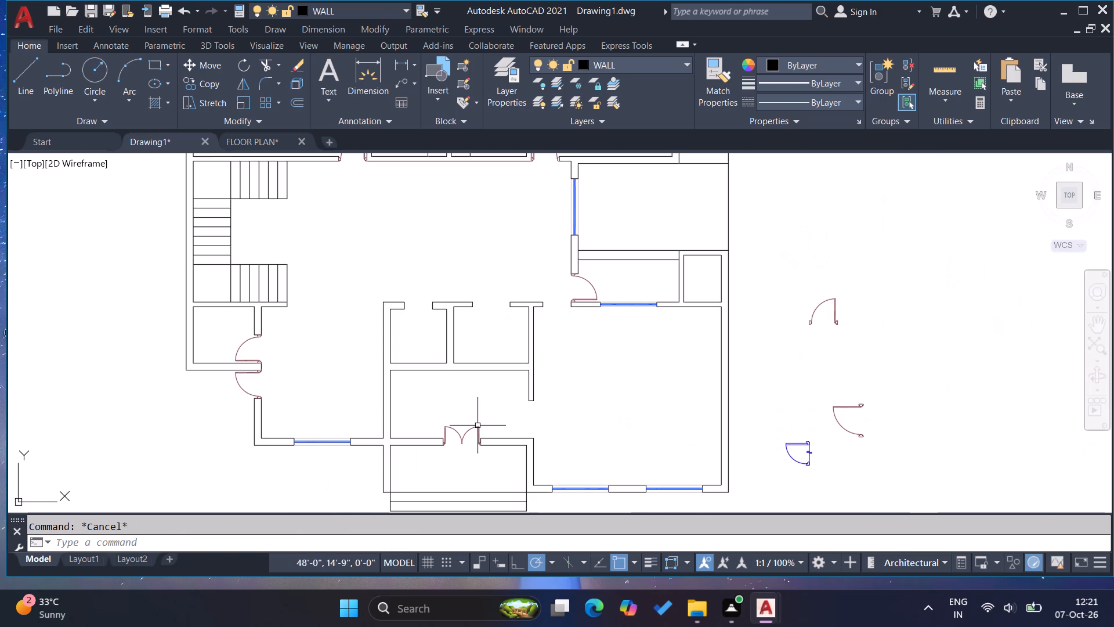
{"action": "key", "text": "o"}
{"action": "key", "text": "Return"}
{"action": "type", "text": "2'"}
{"action": "key", "text": "Return"}
{"action": "left_click", "coordinate": [495, 366]}
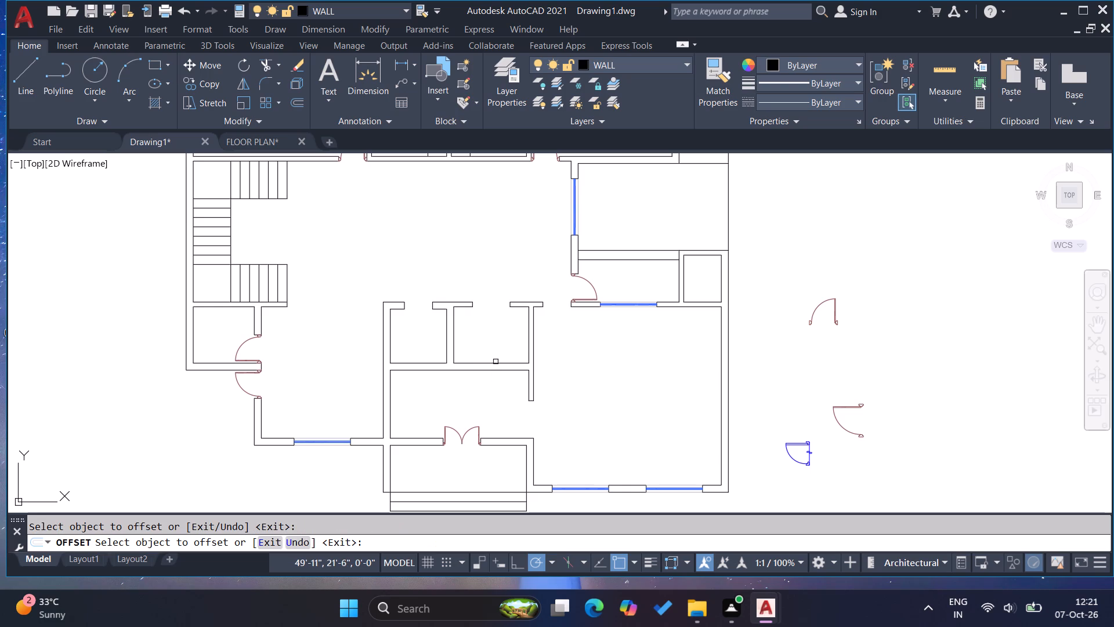
{"action": "left_click", "coordinate": [495, 362]}
{"action": "left_click", "coordinate": [495, 324]}
{"action": "key", "text": "Escape"}
{"action": "key", "text": "Escape"}
{"action": "key", "text": "Escape"}
Offset the outer right face of the free-ending wall beside the entrance room 1' to the right.
{"action": "scroll", "coordinate": [562, 374], "scroll_direction": "up", "scroll_amount": 1}
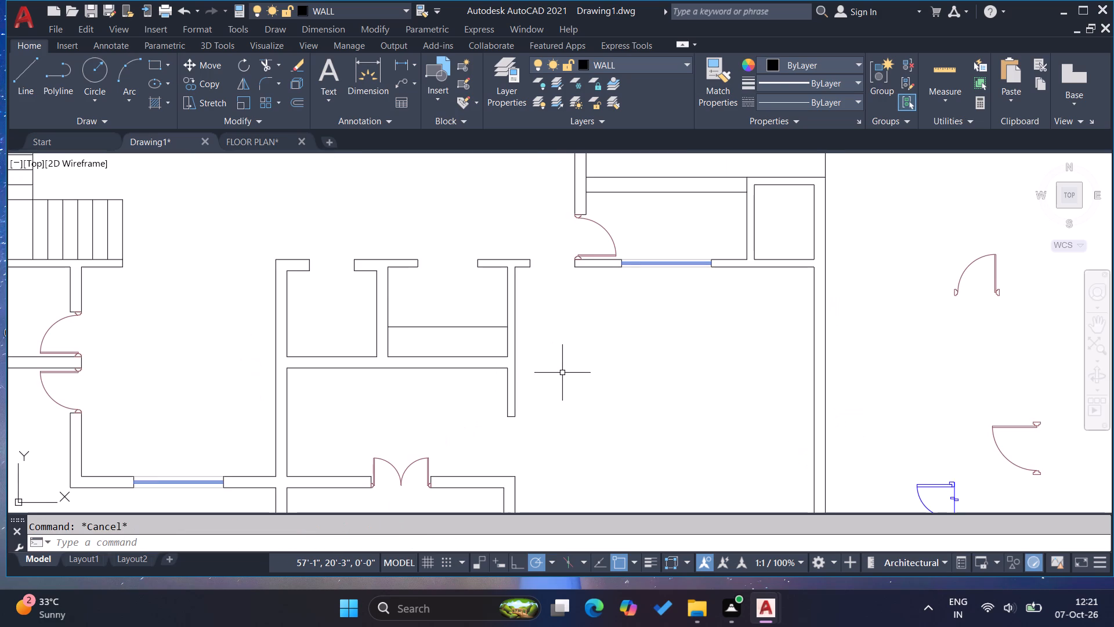
{"action": "key", "text": "o"}
{"action": "key", "text": "Return"}
{"action": "type", "text": "1'"}
{"action": "key", "text": "Return"}
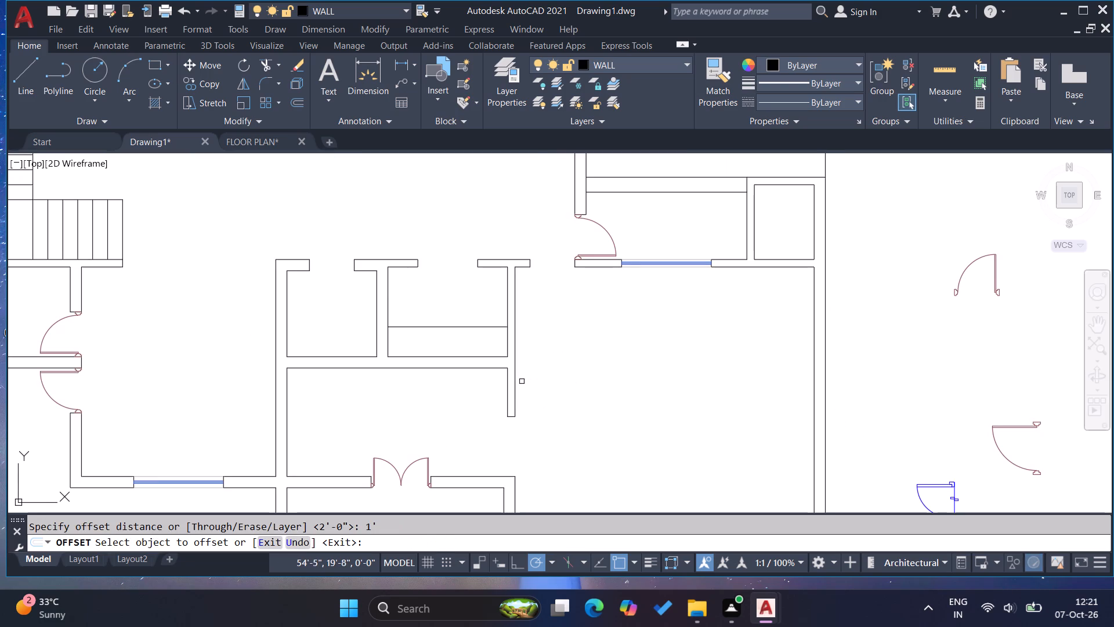
{"action": "left_click", "coordinate": [517, 380]}
{"action": "left_click", "coordinate": [551, 374]}
{"action": "key", "text": "Escape"}
{"action": "key", "text": "Escape"}
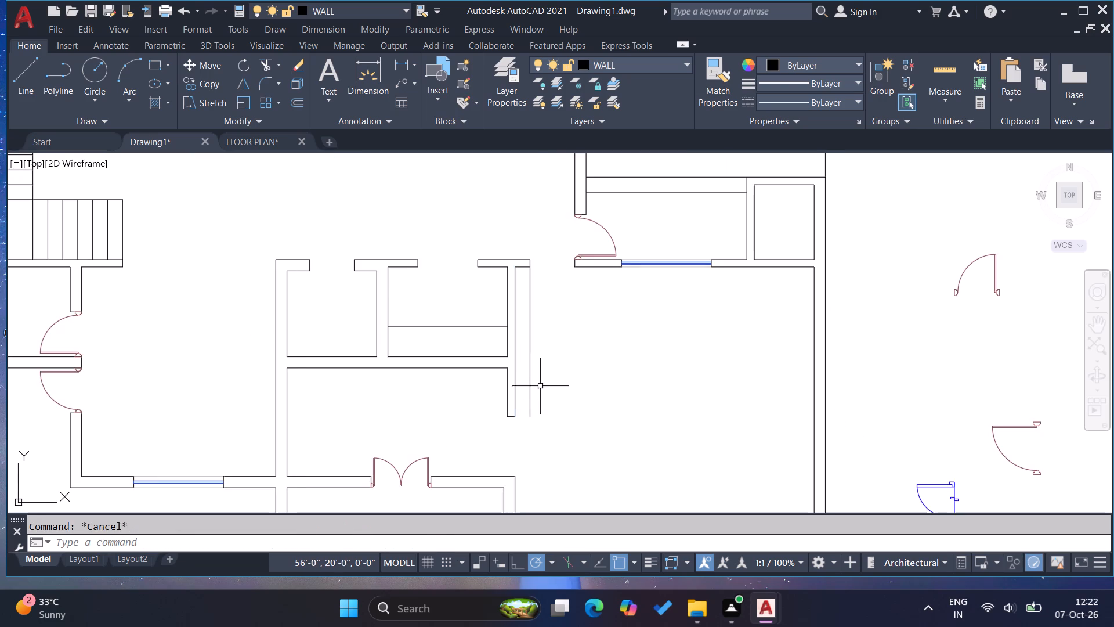
Draw a line closing the gap between the free-ending wall's lower corner and the offset line's lower end.
{"action": "key", "text": "l"}
{"action": "key", "text": "Return"}
{"action": "left_click", "coordinate": [516, 417]}
{"action": "left_click", "coordinate": [528, 417]}
{"action": "key", "text": "Escape"}
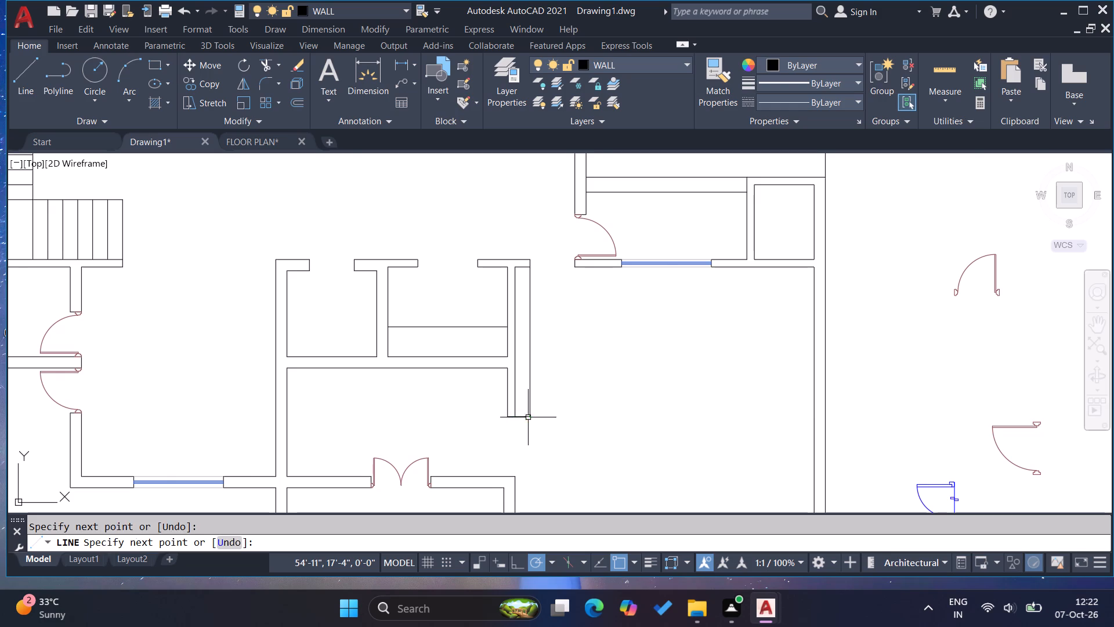
{"action": "key", "text": "Escape"}
{"action": "scroll", "coordinate": [523, 384], "scroll_direction": "down", "scroll_amount": 2}
{"action": "key", "text": "Escape"}
{"action": "key", "text": "Escape"}
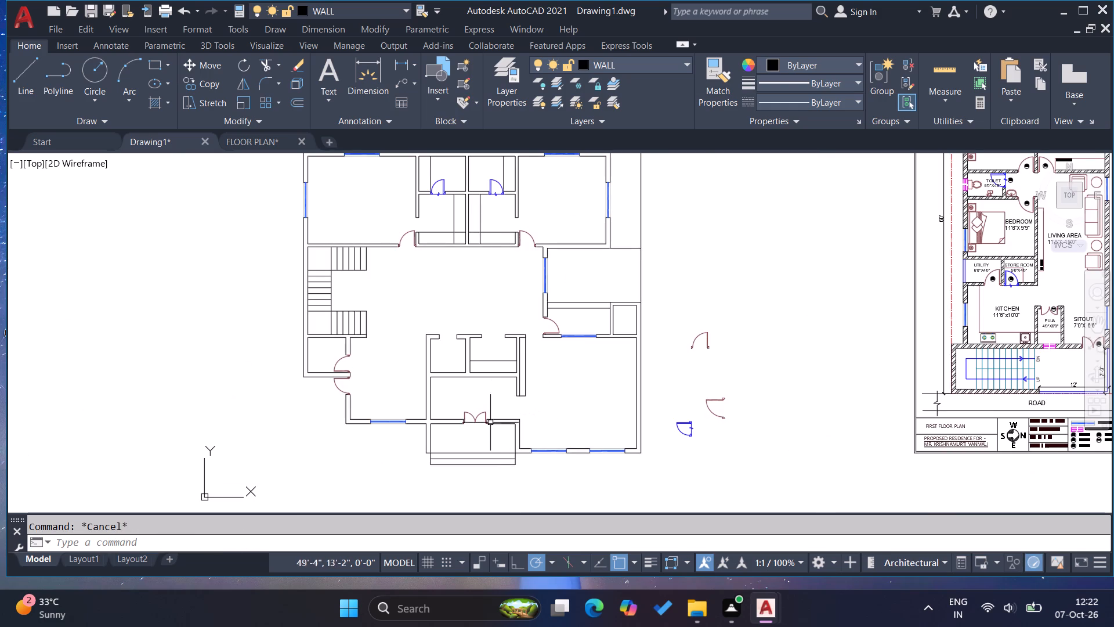
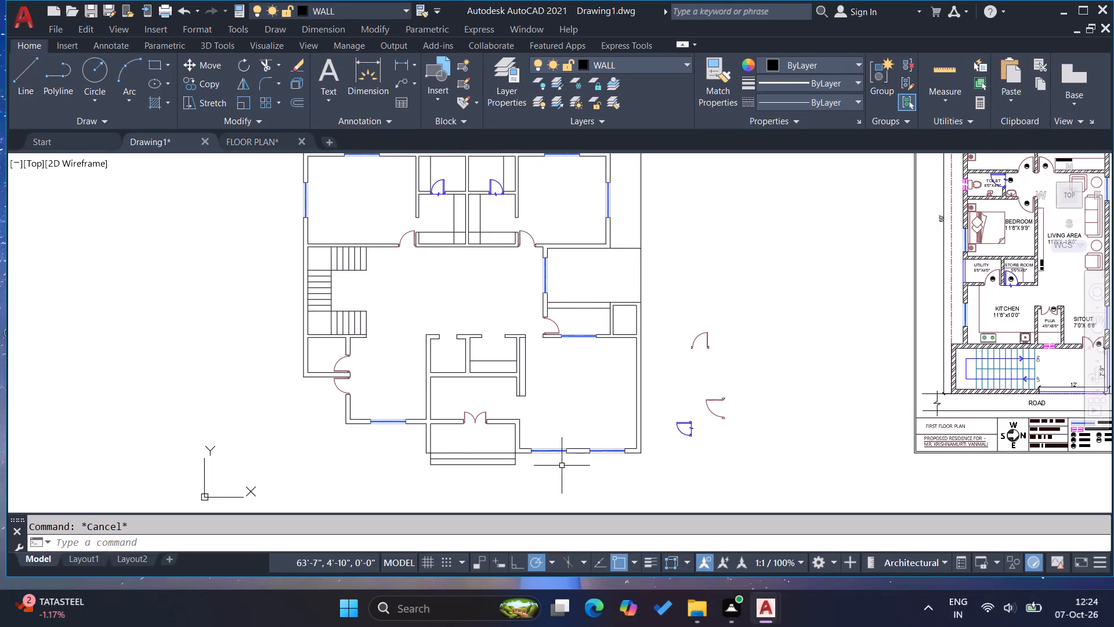
Offset the left wall's inner line 2' into the double-door entrance room.
{"action": "scroll", "coordinate": [421, 415], "scroll_direction": "up", "scroll_amount": 2}
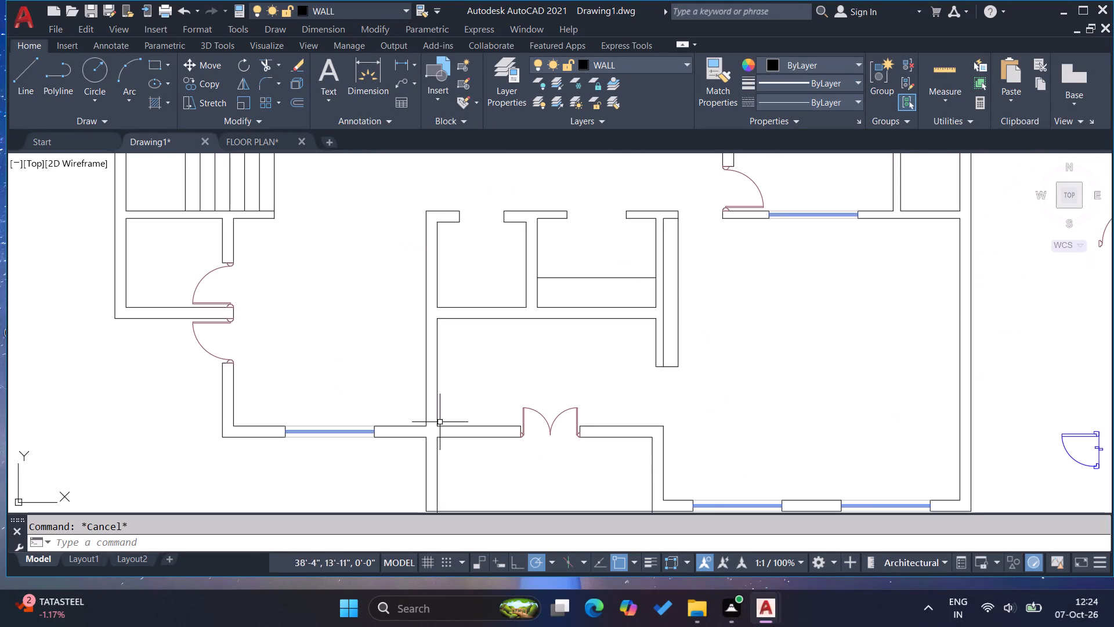
{"action": "key", "text": "o"}
{"action": "key", "text": "Return"}
{"action": "key", "text": "2"}
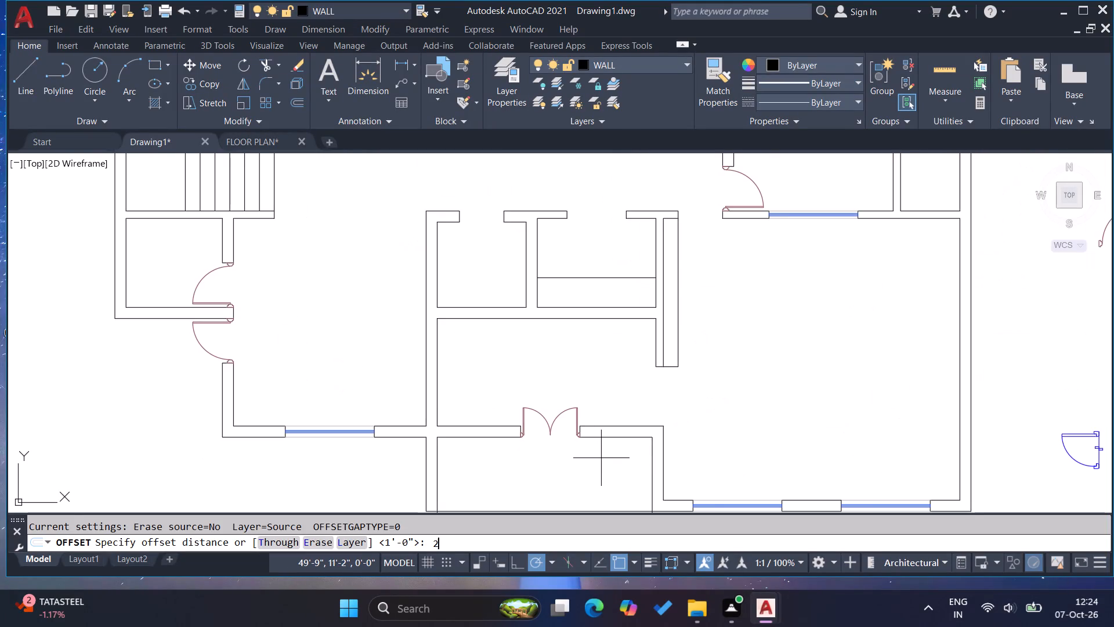
{"action": "key", "text": "apostrophe"}
{"action": "key", "text": "Return"}
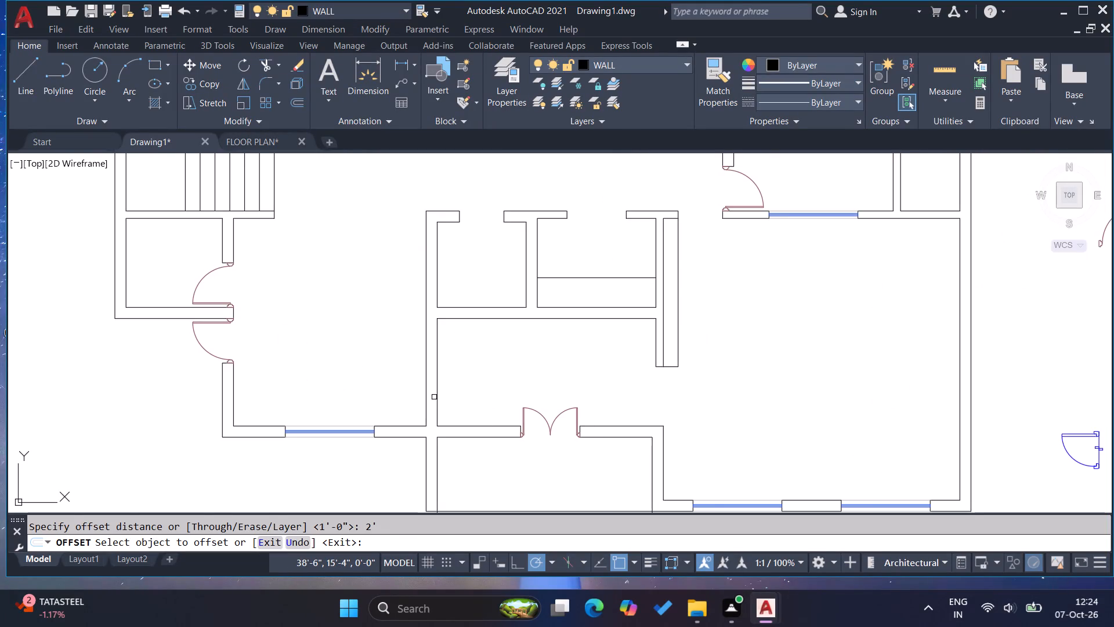
{"action": "left_click", "coordinate": [436, 397]}
{"action": "left_click", "coordinate": [504, 395]}
{"action": "key", "text": "Escape"}
{"action": "key", "text": "Escape"}
{"action": "key", "text": "Escape"}
Stretch the wall ends around the entrance double door so that the opening shifts 2' to the left.
{"action": "left_click", "coordinate": [594, 463]}
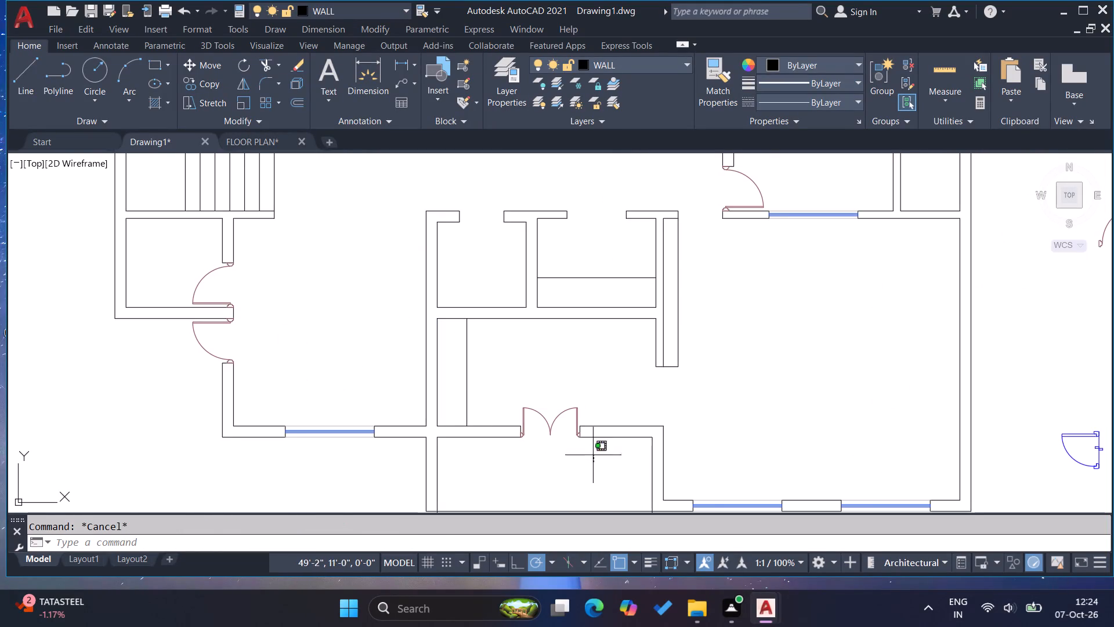
{"action": "left_click", "coordinate": [501, 379]}
{"action": "key", "text": "s"}
{"action": "key", "text": "Return"}
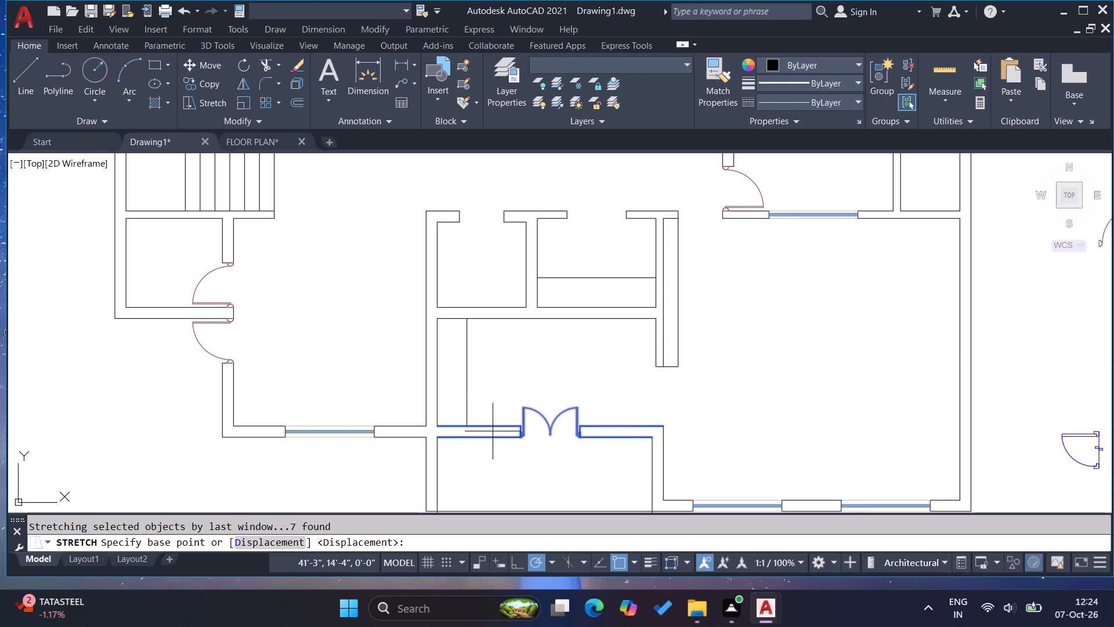
{"action": "left_click", "coordinate": [527, 457]}
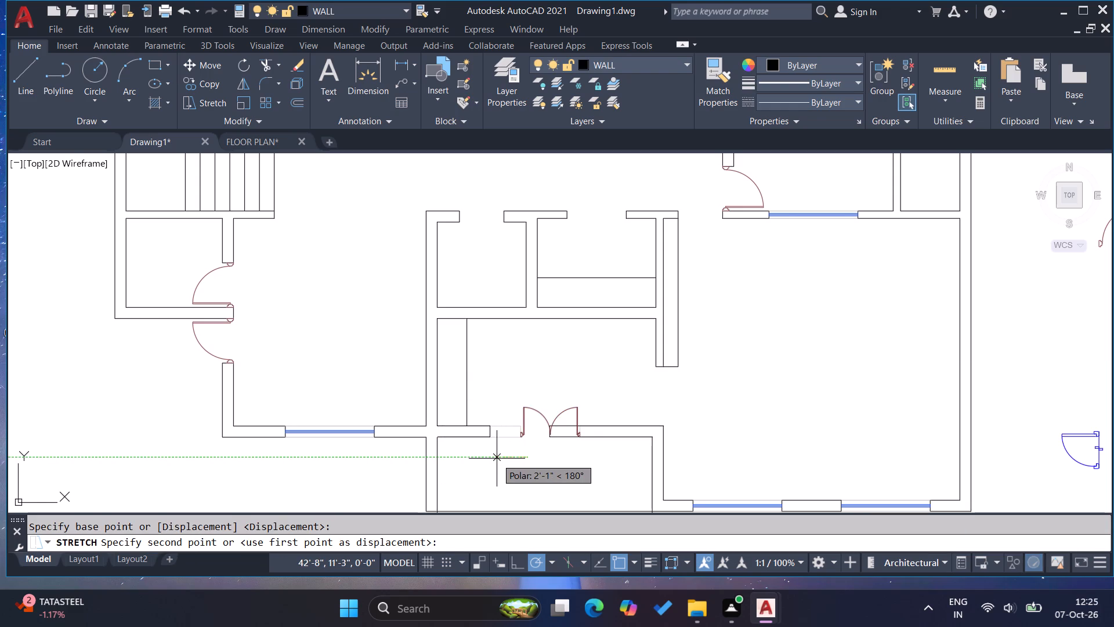
{"action": "type", "text": "2'"}
{"action": "key", "text": "Return"}
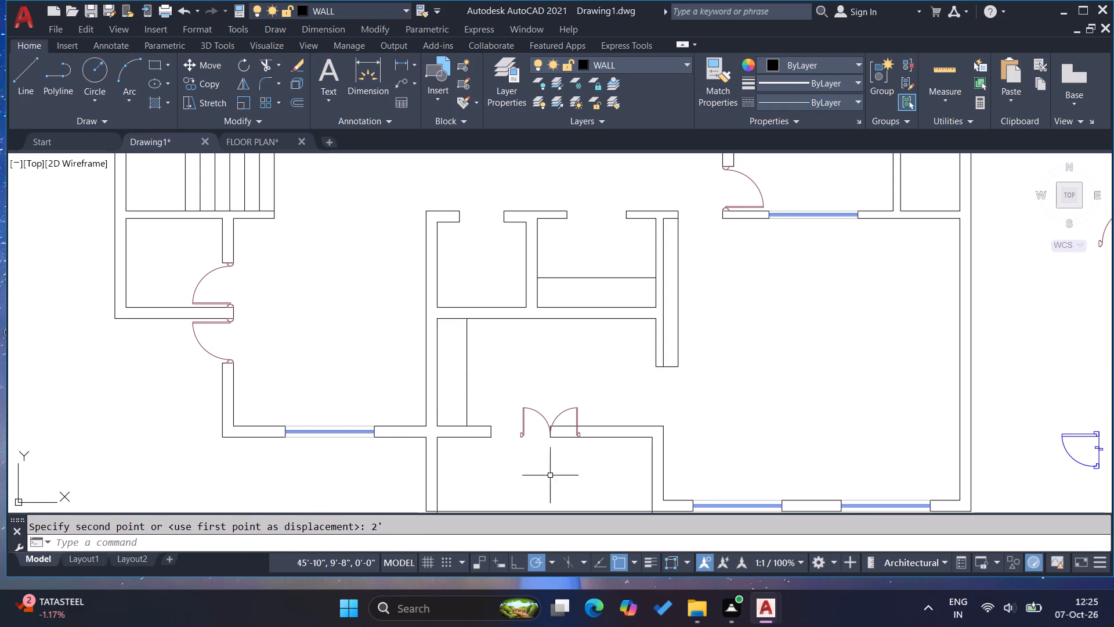
{"action": "key", "text": "Escape"}
{"action": "key", "text": "Escape"}
Move the double door symbol left so its frame corner meets the shifted opening's left wall end.
{"action": "scroll", "coordinate": [540, 435], "scroll_direction": "up", "scroll_amount": 1}
{"action": "left_click", "coordinate": [519, 446]}
{"action": "left_click", "coordinate": [507, 413]}
{"action": "key", "text": "m"}
{"action": "key", "text": "Return"}
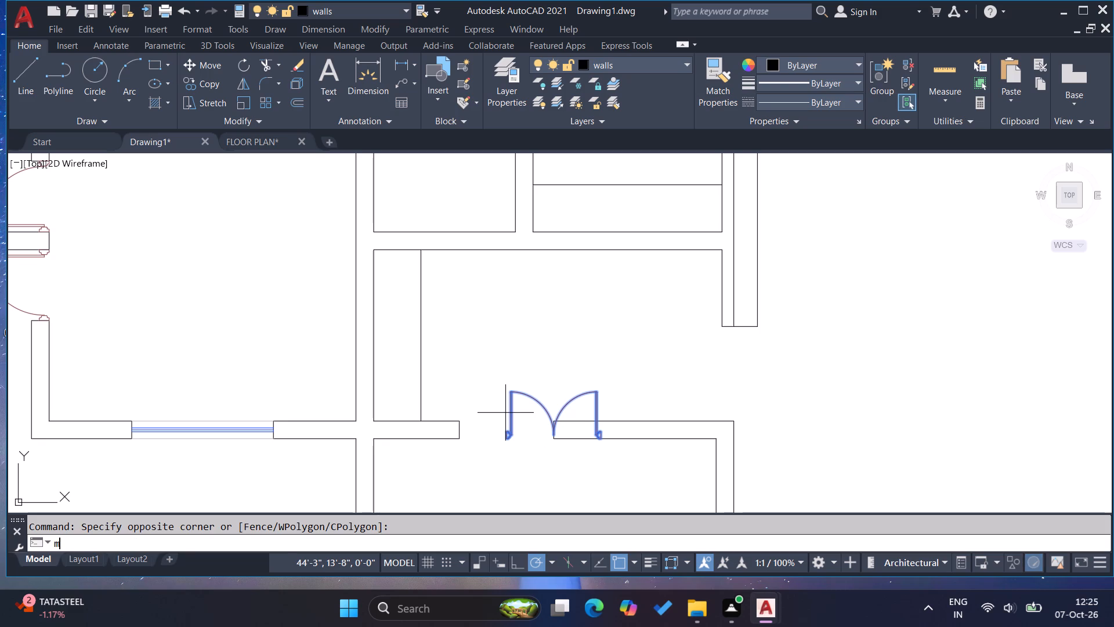
{"action": "scroll", "coordinate": [503, 438], "scroll_direction": "up", "scroll_amount": 2}
{"action": "left_click", "coordinate": [499, 441]}
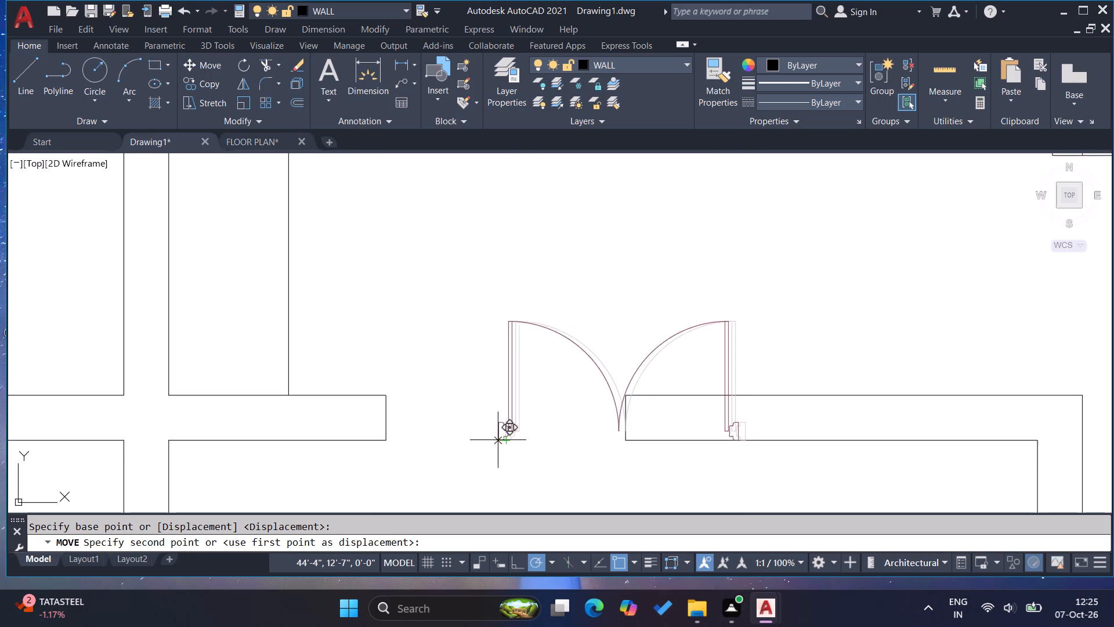
{"action": "left_click", "coordinate": [381, 443]}
{"action": "key", "text": "Escape"}
{"action": "scroll", "coordinate": [320, 420], "scroll_direction": "down", "scroll_amount": 2}
{"action": "key", "text": "Escape"}
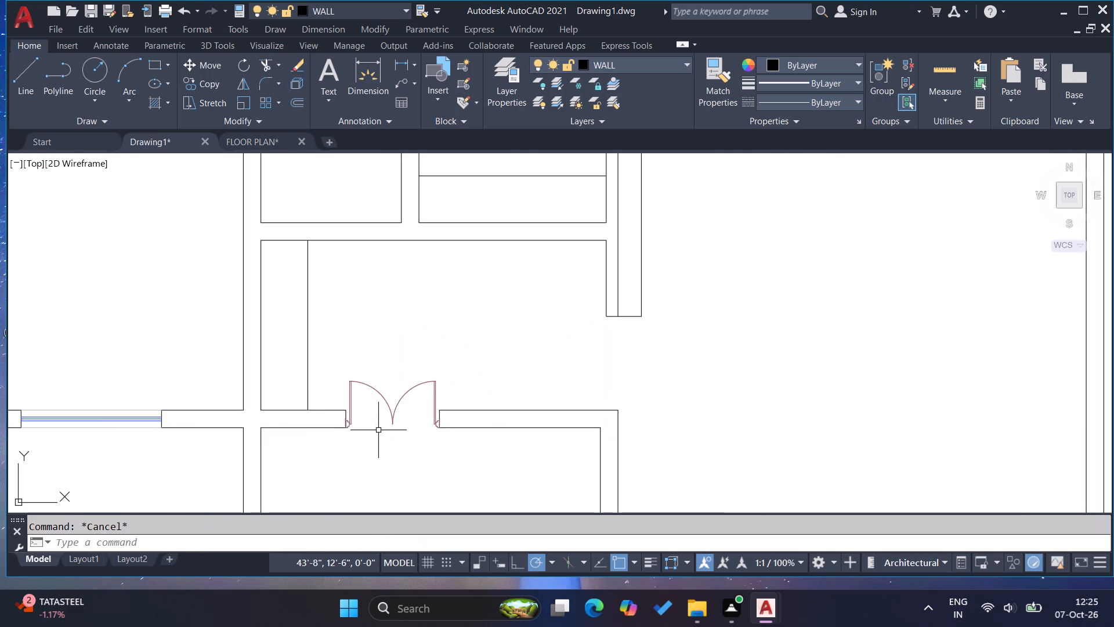
Draw a vertical line upward across the wall from the lower line's midpoint, to the right of the double door.
{"action": "scroll", "coordinate": [525, 433], "scroll_direction": "up", "scroll_amount": 1}
{"action": "key", "text": "l"}
{"action": "key", "text": "Return"}
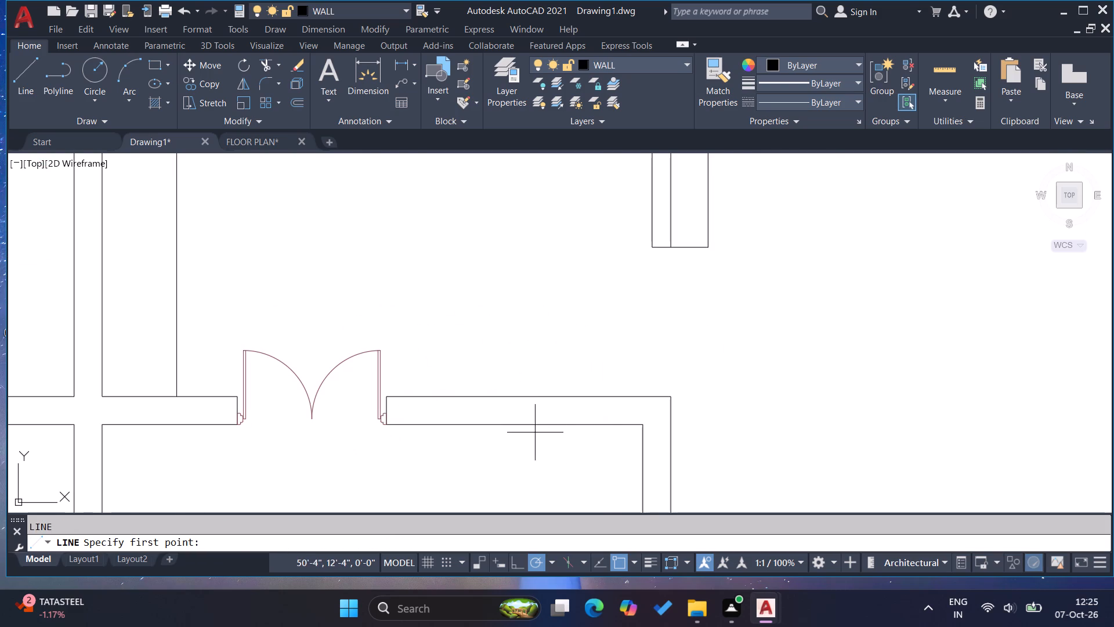
{"action": "left_click", "coordinate": [518, 428]}
{"action": "left_click", "coordinate": [507, 345]}
{"action": "key", "text": "Escape"}
{"action": "key", "text": "Escape"}
Offset the vertical line 2' to each side along the entrance wall.
{"action": "key", "text": "o"}
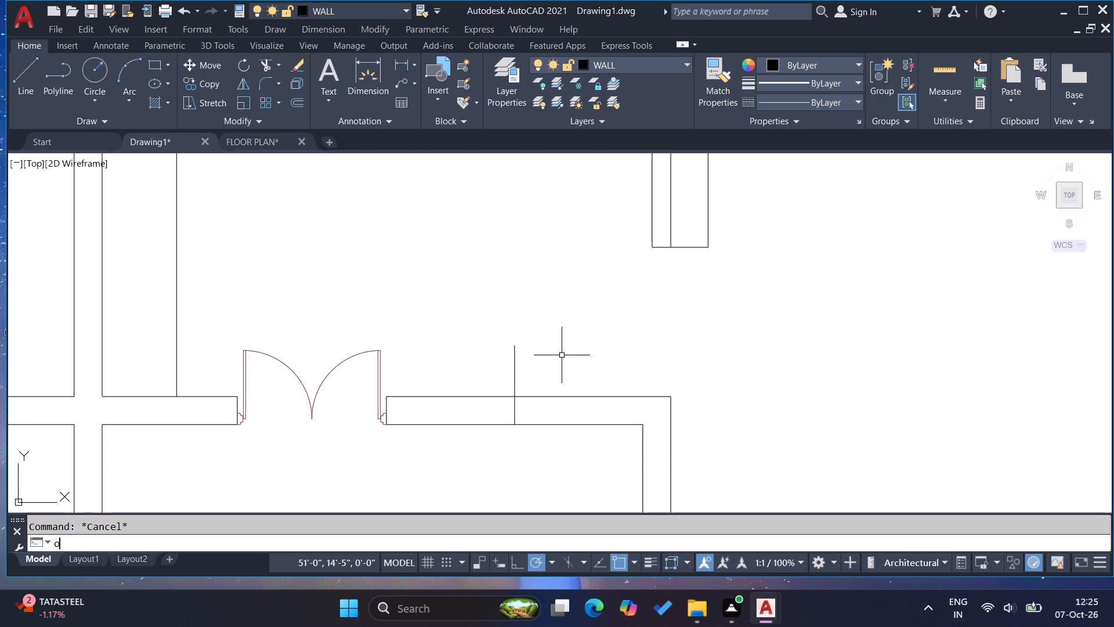
{"action": "key", "text": "Return"}
{"action": "type", "text": "2'"}
{"action": "key", "text": "Return"}
{"action": "left_click", "coordinate": [515, 370]}
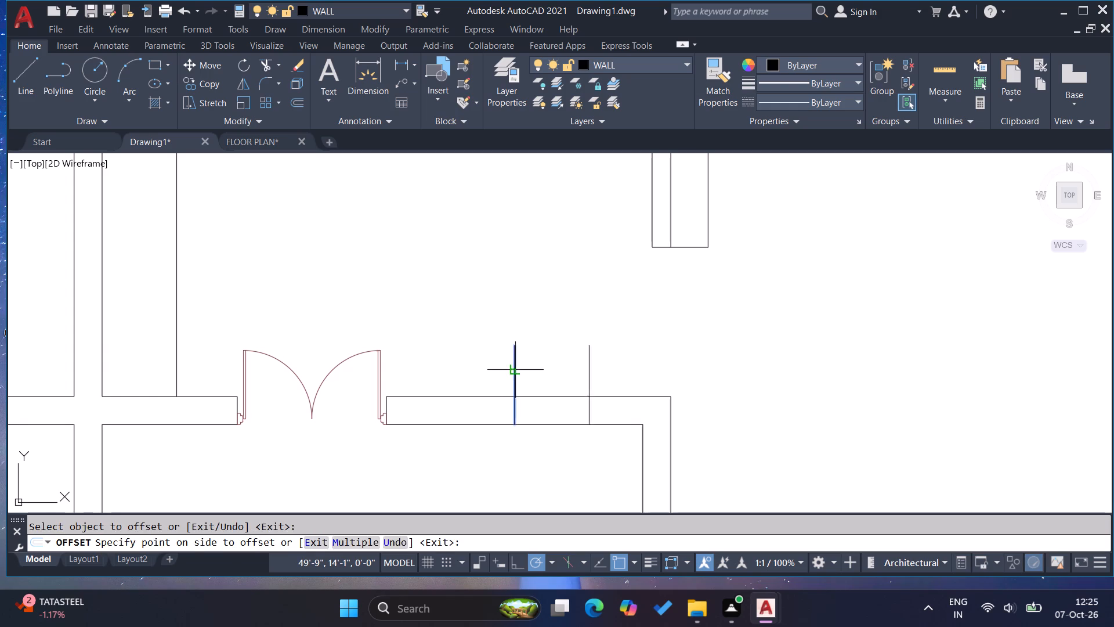
{"action": "left_click", "coordinate": [494, 373]}
{"action": "left_click", "coordinate": [516, 375]}
{"action": "left_click", "coordinate": [596, 373]}
{"action": "key", "text": "Escape"}
{"action": "key", "text": "Escape"}
Trim the overhanging lines and the wall between the two offset lines, clearing the centre line, to open the wall beside the double door.
{"action": "key", "text": "t"}
{"action": "key", "text": "r"}
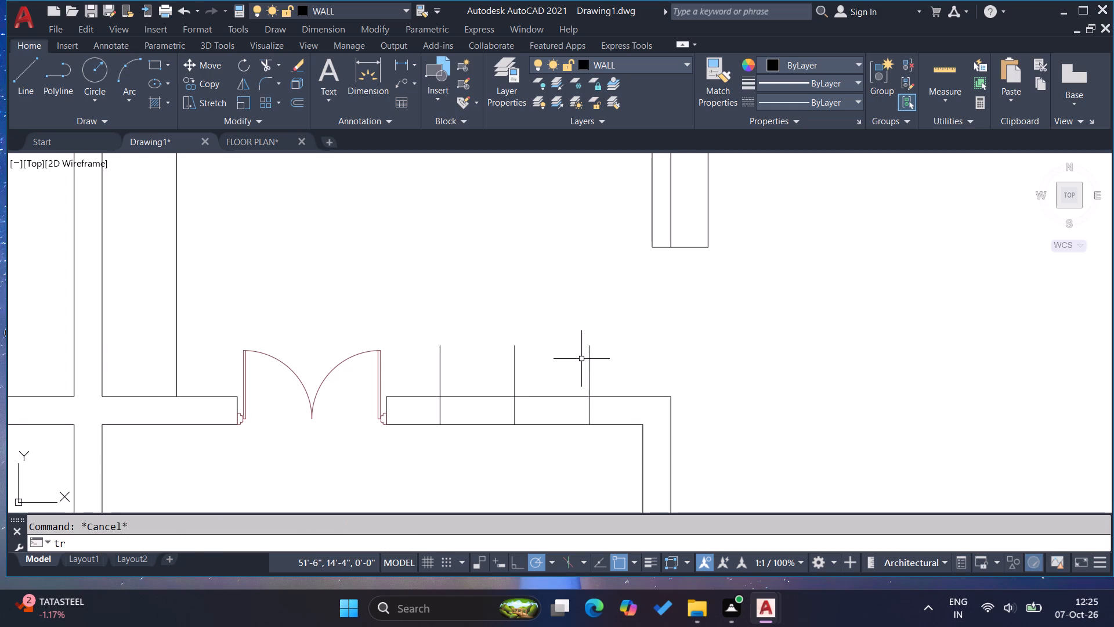
{"action": "key", "text": "Return"}
{"action": "left_click", "coordinate": [600, 377]}
{"action": "left_click", "coordinate": [419, 368]}
{"action": "left_click", "coordinate": [522, 382]}
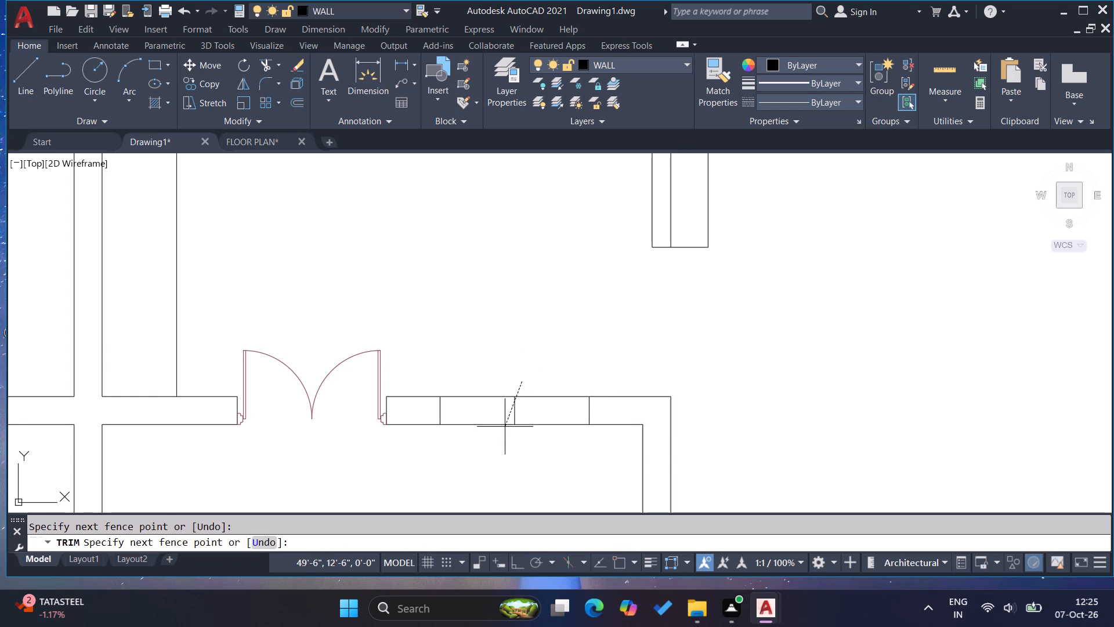
{"action": "left_click", "coordinate": [500, 434]}
{"action": "left_click", "coordinate": [519, 442]}
{"action": "left_click", "coordinate": [473, 358]}
{"action": "key", "text": "Escape"}
{"action": "key", "text": "Escape"}
{"action": "scroll", "coordinate": [473, 358], "scroll_direction": "down", "scroll_amount": 1}
{"action": "key", "text": "Escape"}
{"action": "scroll", "coordinate": [473, 357], "scroll_direction": "down", "scroll_amount": 2}
{"action": "key", "text": "Escape"}
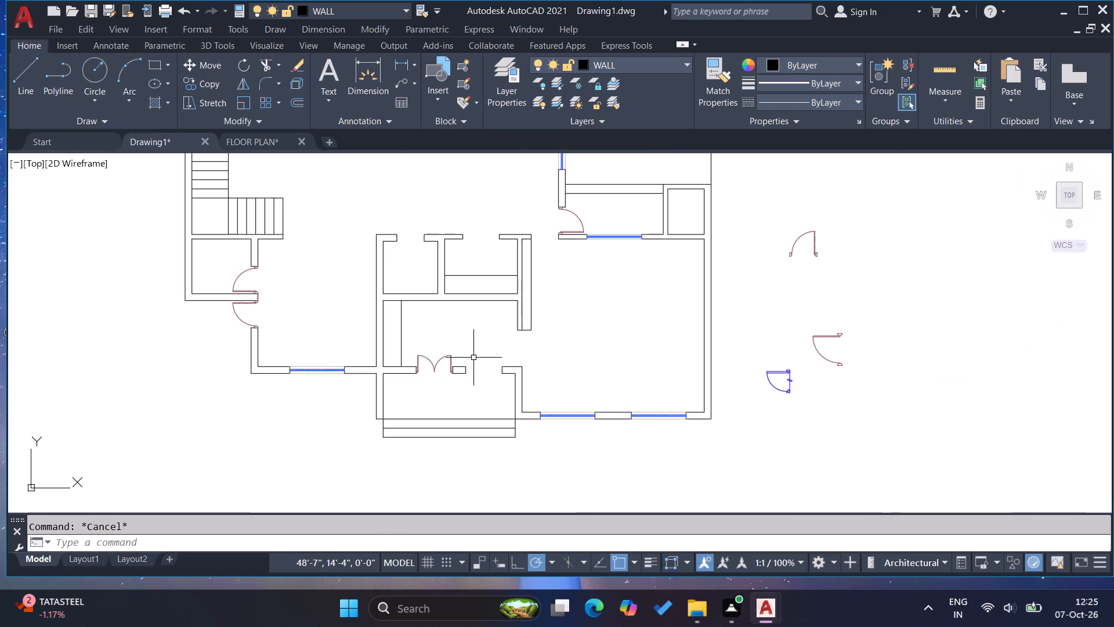
{"action": "key", "text": "Escape"}
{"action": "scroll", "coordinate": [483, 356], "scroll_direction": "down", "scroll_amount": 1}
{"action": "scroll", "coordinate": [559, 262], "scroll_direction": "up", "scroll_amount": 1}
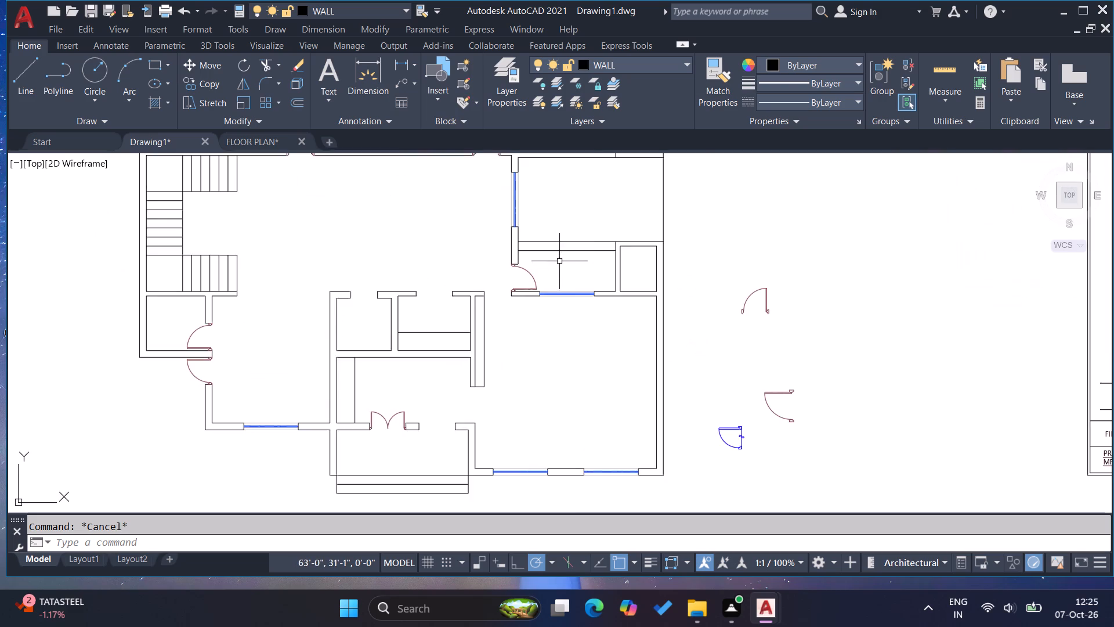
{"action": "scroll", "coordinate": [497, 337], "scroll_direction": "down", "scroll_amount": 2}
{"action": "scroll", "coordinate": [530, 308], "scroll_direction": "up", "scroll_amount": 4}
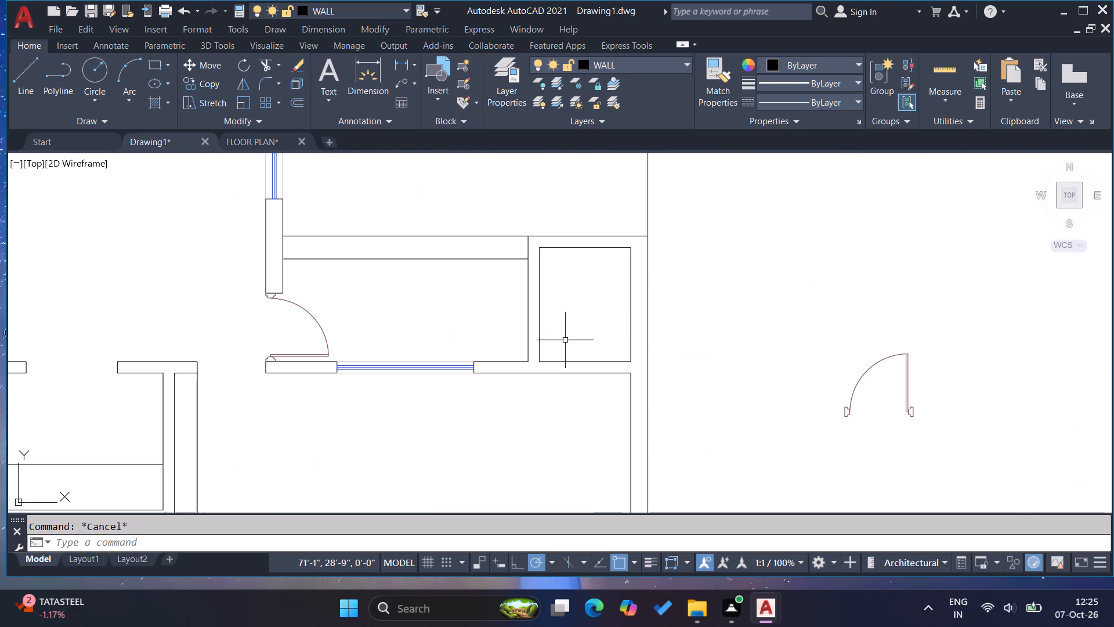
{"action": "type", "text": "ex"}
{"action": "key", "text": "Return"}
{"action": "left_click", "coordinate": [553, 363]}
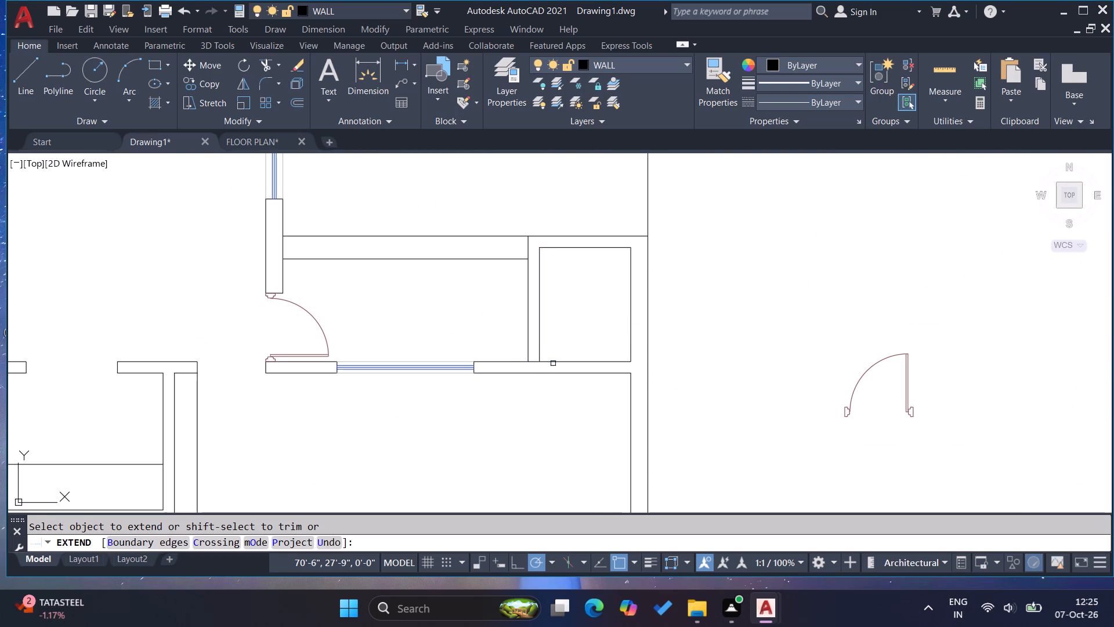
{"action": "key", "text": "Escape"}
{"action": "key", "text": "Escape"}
Offset the small square corner room's bottom wall line 2'6" upward.
{"action": "key", "text": "o"}
{"action": "key", "text": "Return"}
{"action": "type", "text": "2'"}
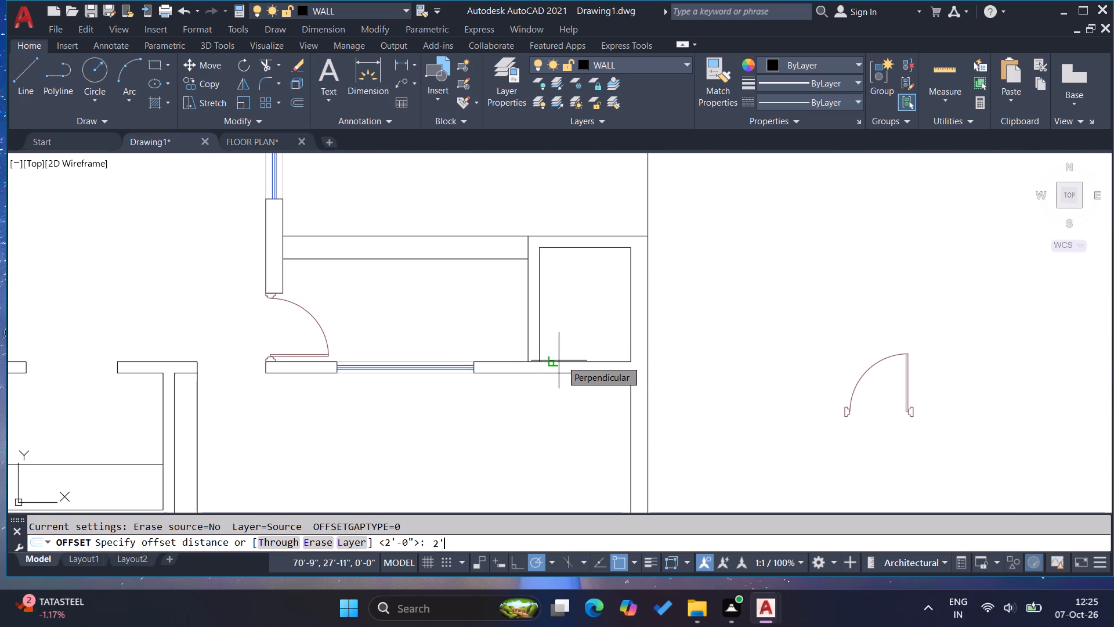
{"action": "key", "text": "6"}
{"action": "key", "text": "Return"}
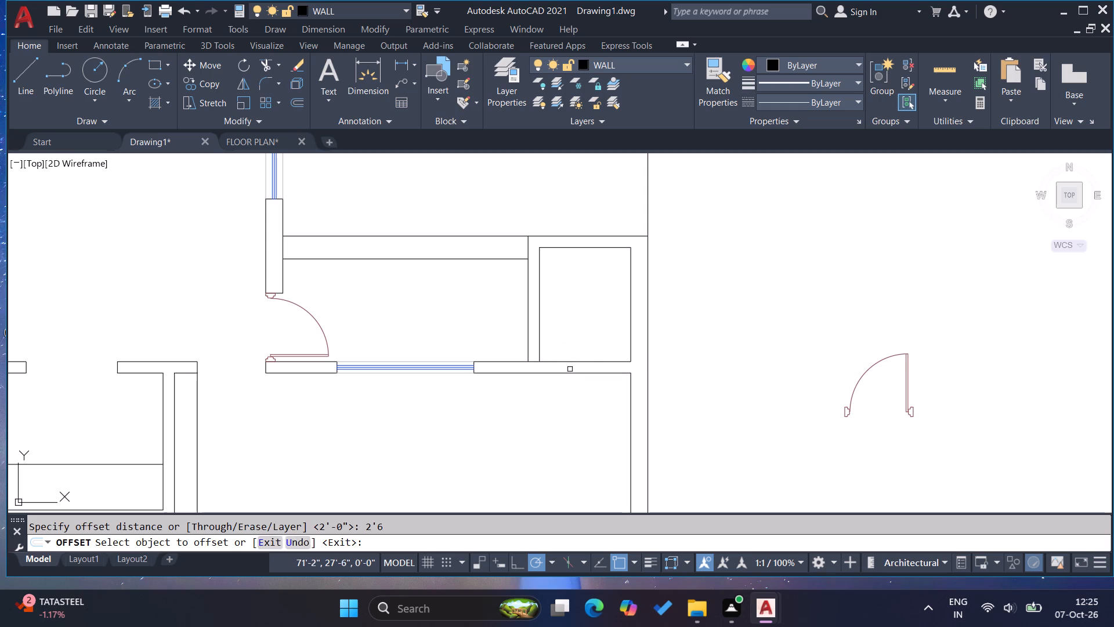
{"action": "left_click", "coordinate": [569, 363]}
{"action": "left_click", "coordinate": [571, 323]}
{"action": "key", "text": "Escape"}
{"action": "key", "text": "Escape"}
{"action": "key", "text": "Escape"}
Trim the offset line inside the small corner room and the partition wall below it to open the partition.
{"action": "type", "text": "tr"}
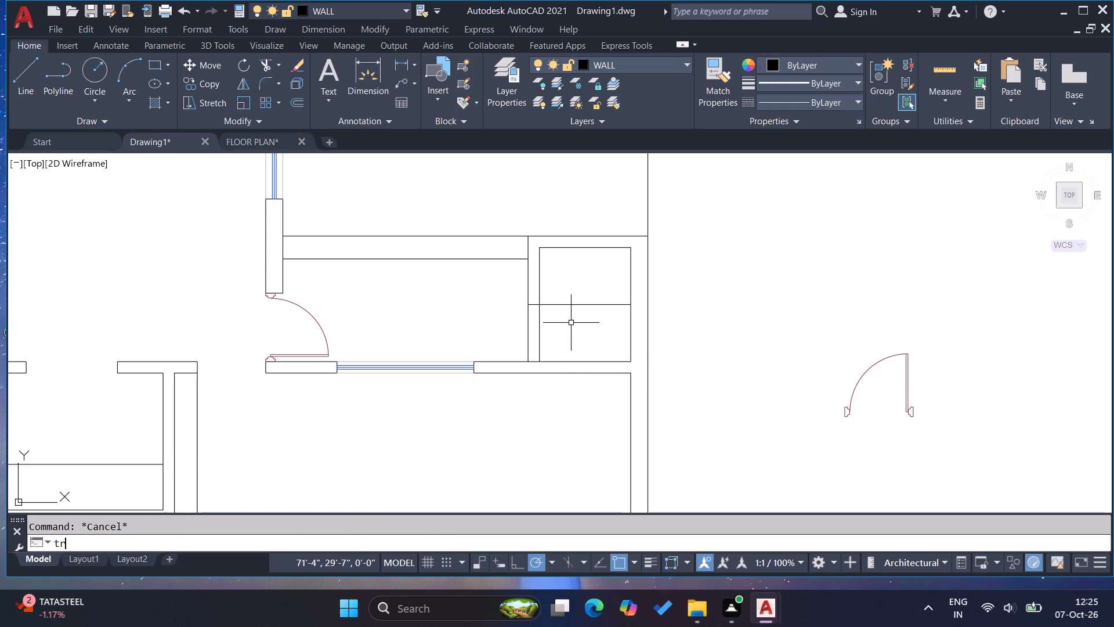
{"action": "key", "text": "Return"}
{"action": "left_click", "coordinate": [576, 305]}
{"action": "left_click", "coordinate": [550, 329]}
{"action": "left_click", "coordinate": [486, 333]}
{"action": "key", "text": "Escape"}
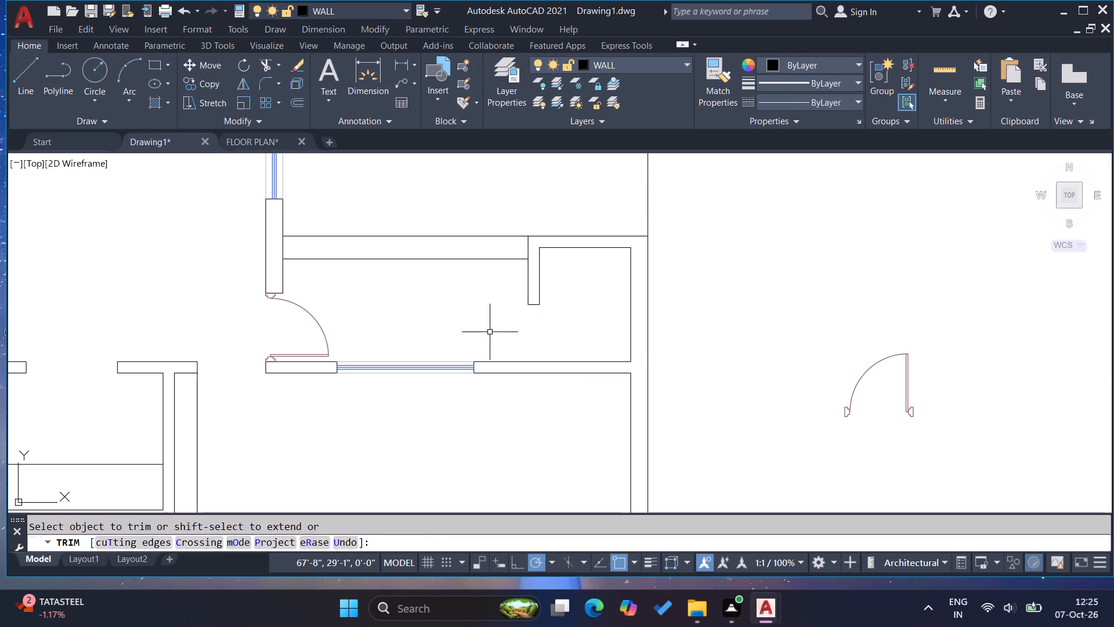
{"action": "key", "text": "Escape"}
{"action": "scroll", "coordinate": [523, 333], "scroll_direction": "down", "scroll_amount": 2}
{"action": "key", "text": "Escape"}
{"action": "key", "text": "Escape"}
{"action": "key", "text": "Escape"}
Draw a horizontal line about 3'2" long outward from the midpoint of the small corner room's right inner wall line.
{"action": "scroll", "coordinate": [569, 314], "scroll_direction": "up", "scroll_amount": 2}
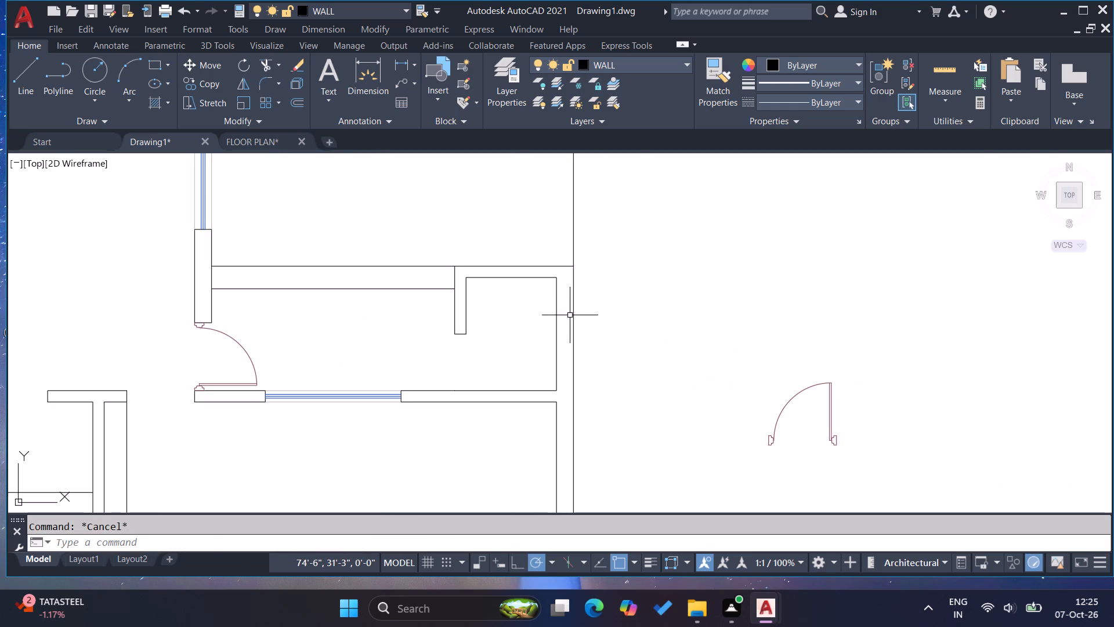
{"action": "key", "text": "l"}
{"action": "key", "text": "Return"}
{"action": "left_click", "coordinate": [555, 333]}
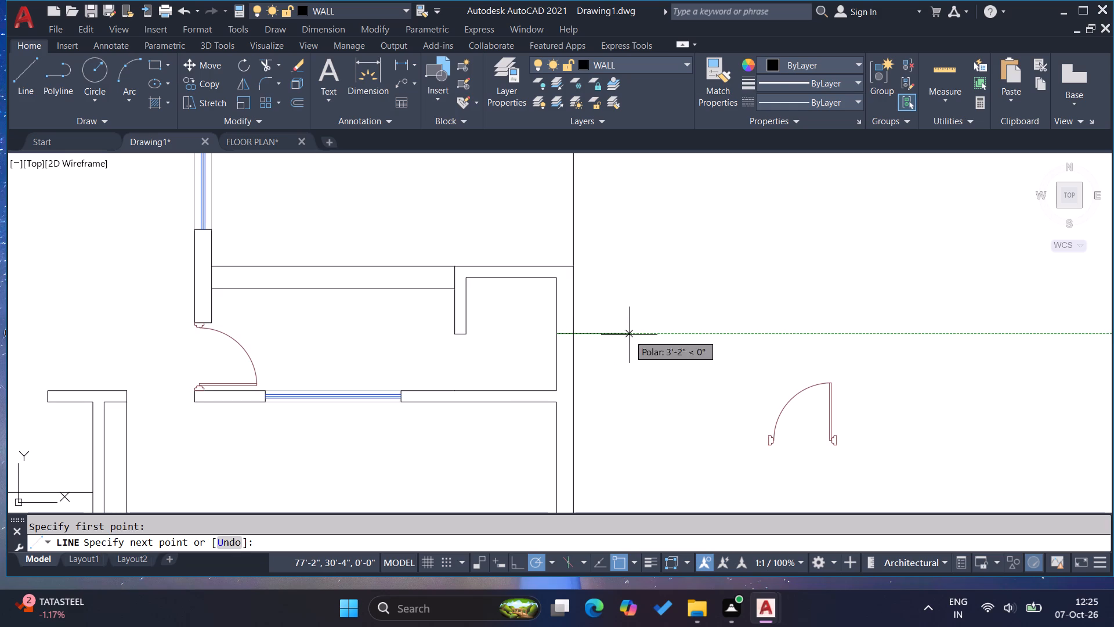
{"action": "left_click", "coordinate": [629, 335]}
{"action": "key", "text": "Escape"}
{"action": "key", "text": "Escape"}
Offset the horizontal line 1'6" upward and 1'6" downward across the right outer wall.
{"action": "key", "text": "o"}
{"action": "key", "text": "Return"}
{"action": "key", "text": "2"}
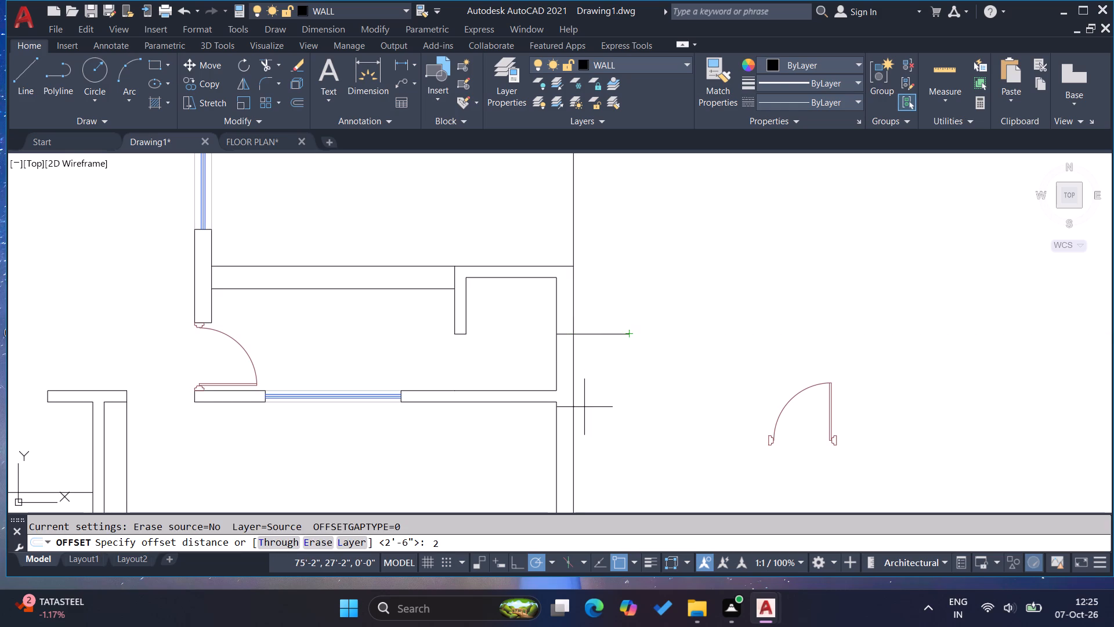
{"action": "key", "text": "1"}
{"action": "key", "text": "BackSpace"}
{"action": "key", "text": "BackSpace"}
{"action": "type", "text": "1'6"}
{"action": "key", "text": "Return"}
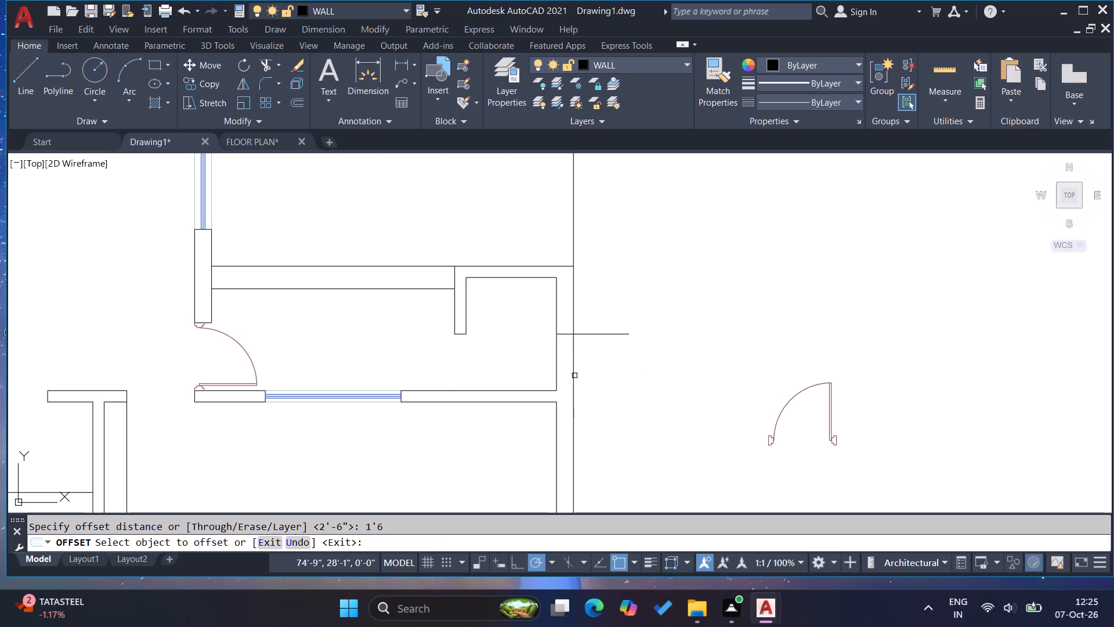
{"action": "left_click", "coordinate": [595, 333]}
{"action": "left_click", "coordinate": [598, 314]}
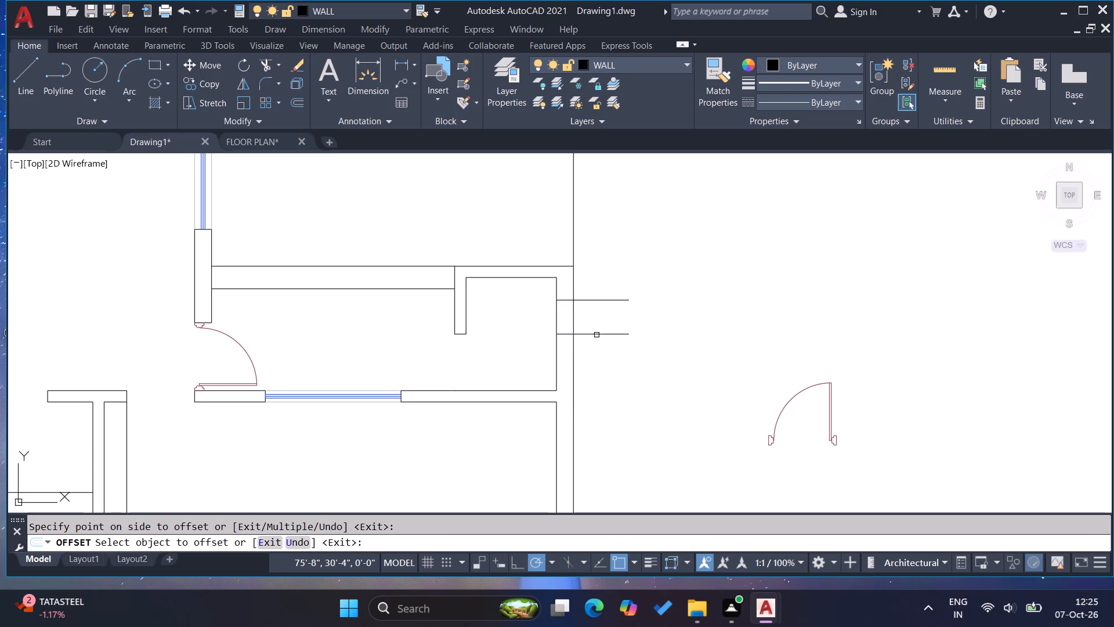
{"action": "left_click", "coordinate": [596, 335]}
{"action": "left_click", "coordinate": [609, 367]}
{"action": "key", "text": "Escape"}
{"action": "key", "text": "Escape"}
{"action": "key", "text": "Escape"}
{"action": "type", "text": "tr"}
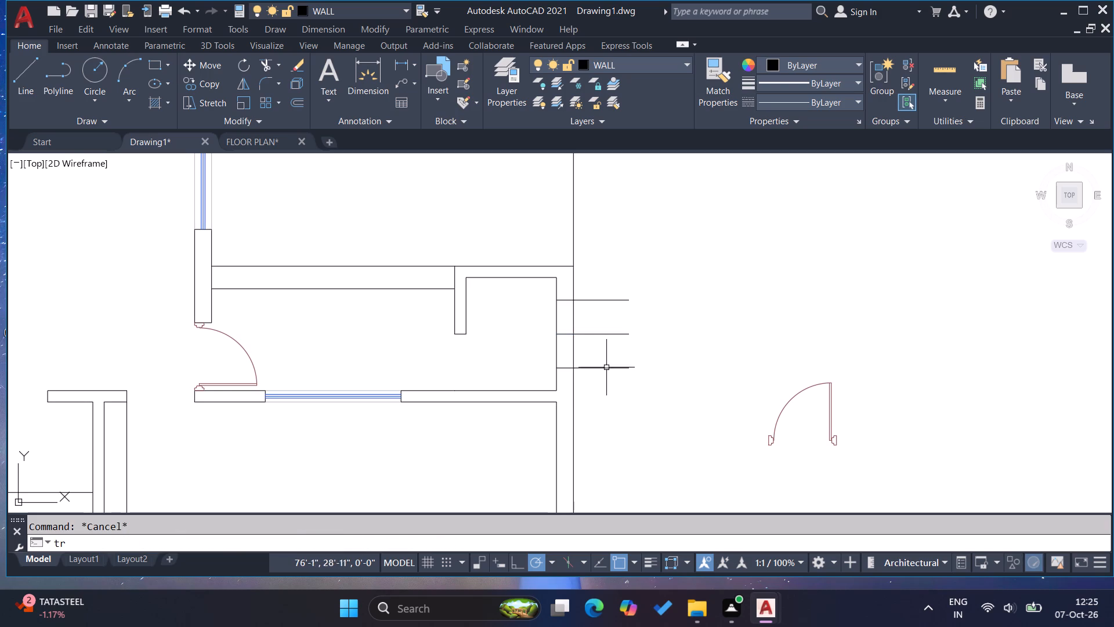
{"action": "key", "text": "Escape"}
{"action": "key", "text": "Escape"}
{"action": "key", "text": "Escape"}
Copy the three horizontal marker lines to the outside of the left wall, beside the small room below the stairs.
{"action": "left_click_drag", "start_coordinate": [625, 381], "coordinate": [619, 370]}
{"action": "left_click", "coordinate": [589, 291]}
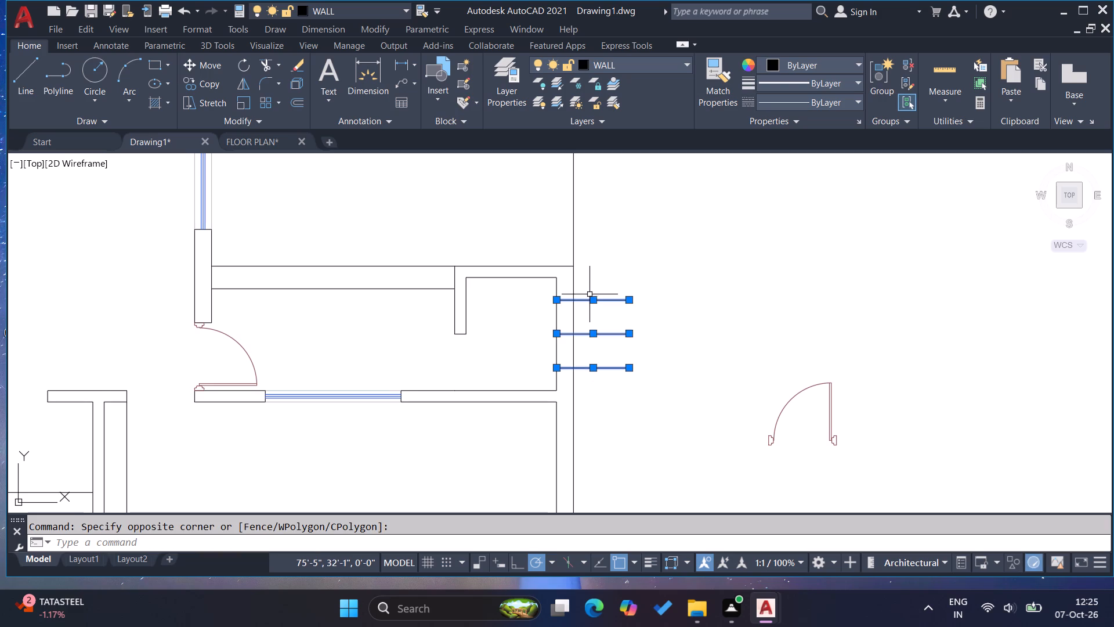
{"action": "key", "text": "c"}
{"action": "key", "text": "o"}
{"action": "key", "text": "Return"}
{"action": "left_click_drag", "start_coordinate": [610, 325], "coordinate": [622, 330]}
{"action": "scroll", "coordinate": [681, 377], "scroll_direction": "down", "scroll_amount": 3}
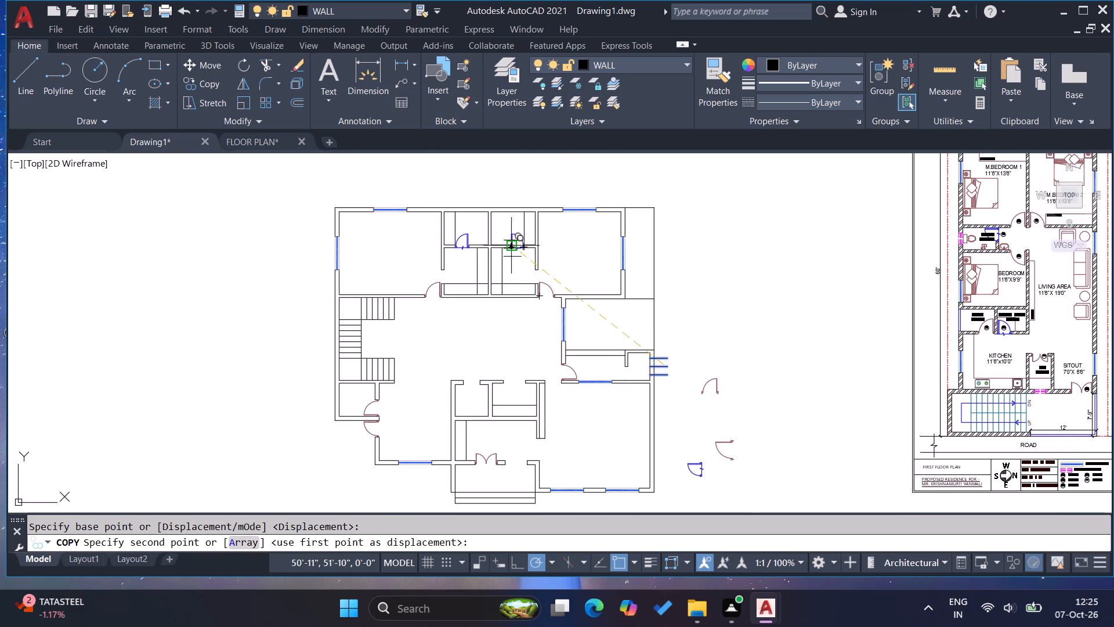
{"action": "scroll", "coordinate": [304, 424], "scroll_direction": "up", "scroll_amount": 2}
{"action": "left_click", "coordinate": [337, 374]}
{"action": "key", "text": "Escape"}
Move the copied lines so the middle one ends at the midpoint of the small room's left inner wall line.
{"action": "left_click", "coordinate": [341, 416]}
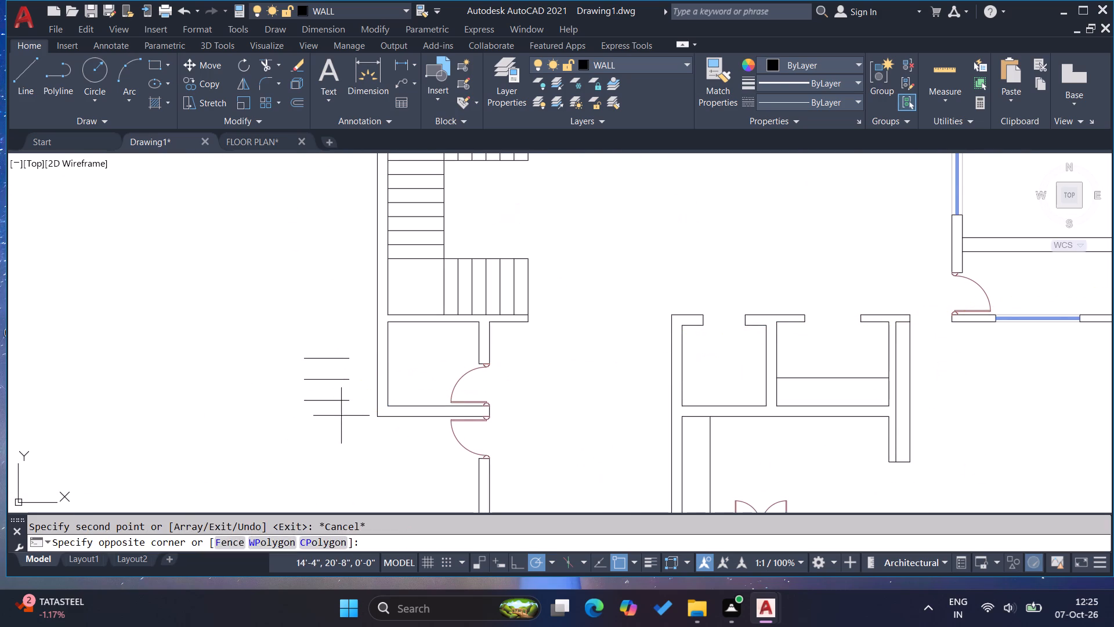
{"action": "left_click", "coordinate": [310, 344]}
{"action": "key", "text": "m"}
{"action": "key", "text": "Return"}
{"action": "left_click", "coordinate": [349, 381]}
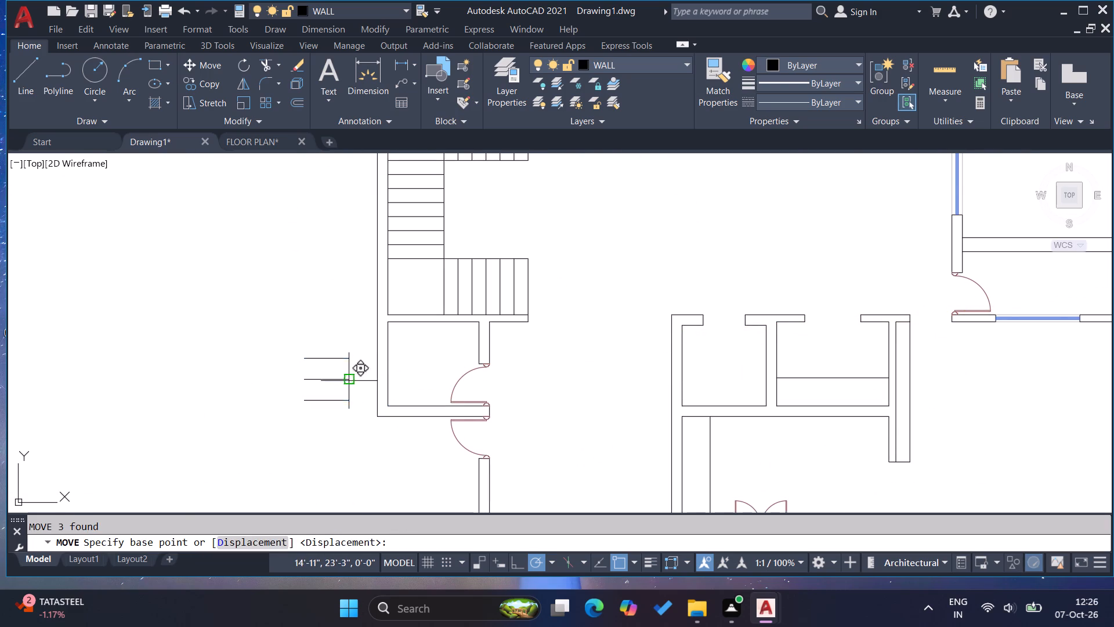
{"action": "left_click", "coordinate": [388, 365]}
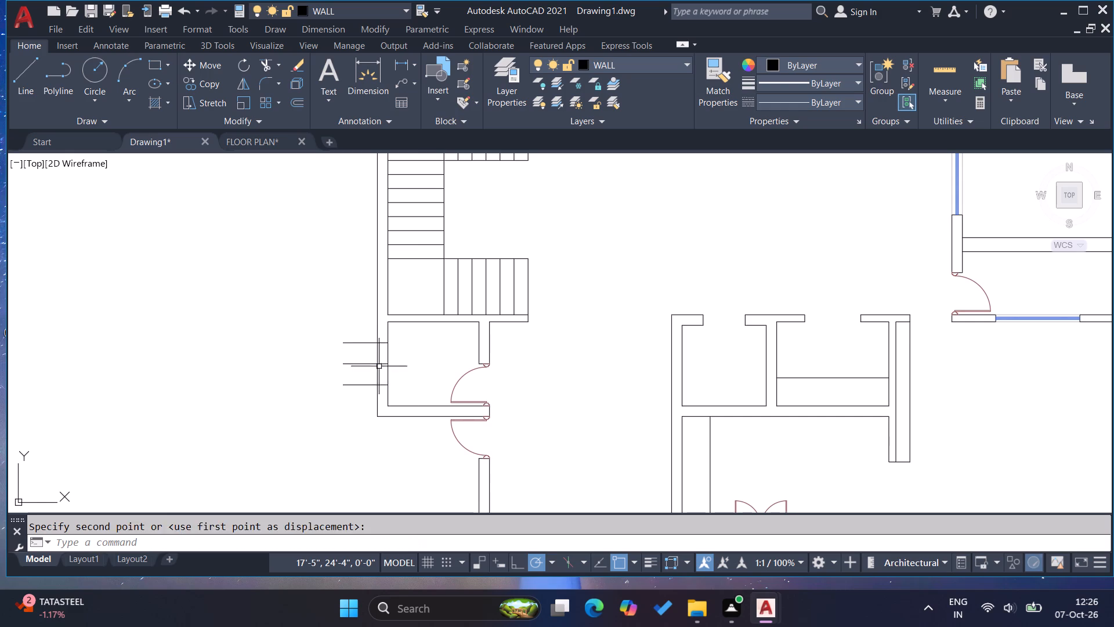
Copy the three horizontal marker lines from the small room's left wall to the space above the plan's top wall.
{"action": "key", "text": "Escape"}
{"action": "key", "text": "Escape"}
{"action": "left_click_drag", "start_coordinate": [366, 397], "coordinate": [360, 386]}
{"action": "left_click", "coordinate": [332, 310]}
{"action": "type", "text": "co"}
{"action": "key", "text": "Return"}
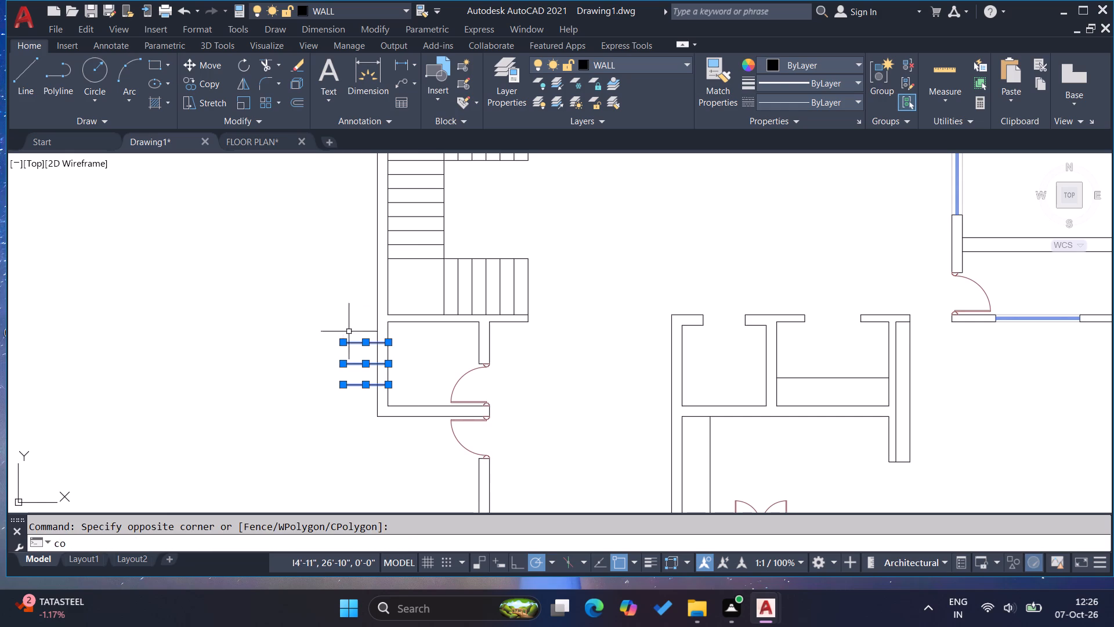
{"action": "left_click_drag", "start_coordinate": [349, 341], "coordinate": [349, 348]}
{"action": "scroll", "coordinate": [348, 434], "scroll_direction": "down", "scroll_amount": 3}
{"action": "scroll", "coordinate": [395, 288], "scroll_direction": "up", "scroll_amount": 2}
{"action": "scroll", "coordinate": [518, 299], "scroll_direction": "up", "scroll_amount": 3}
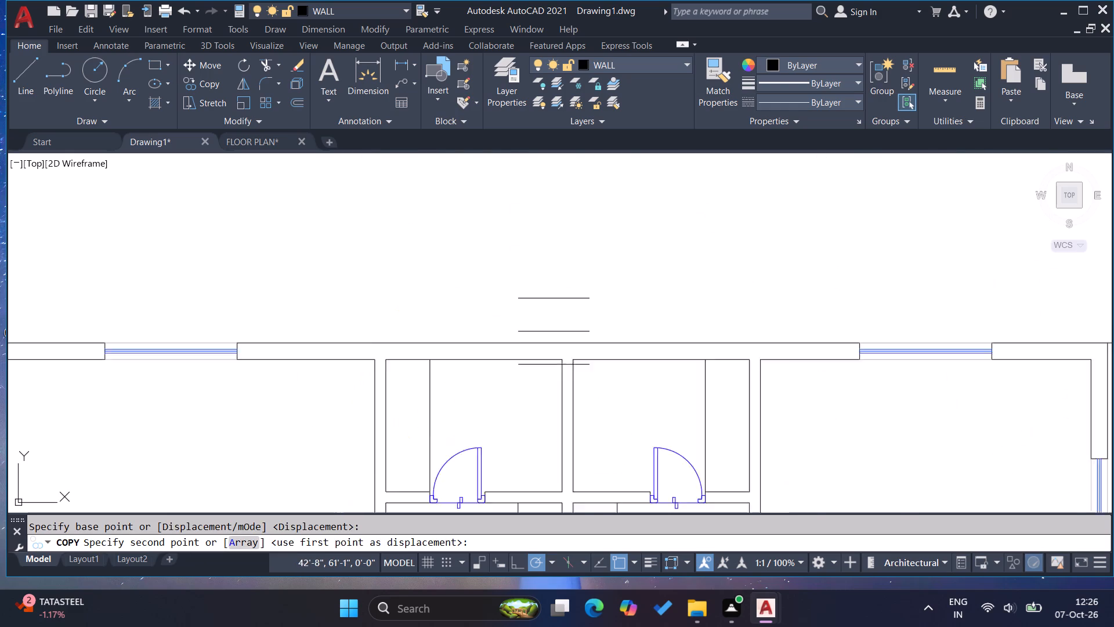
{"action": "left_click", "coordinate": [392, 189]}
{"action": "key", "text": "Escape"}
{"action": "key", "text": "Escape"}
{"action": "key", "text": "Escape"}
Rotate the three copied marker lines by 270° so they stand vertically above the top wall.
{"action": "left_click_drag", "start_coordinate": [516, 315], "coordinate": [506, 302]}
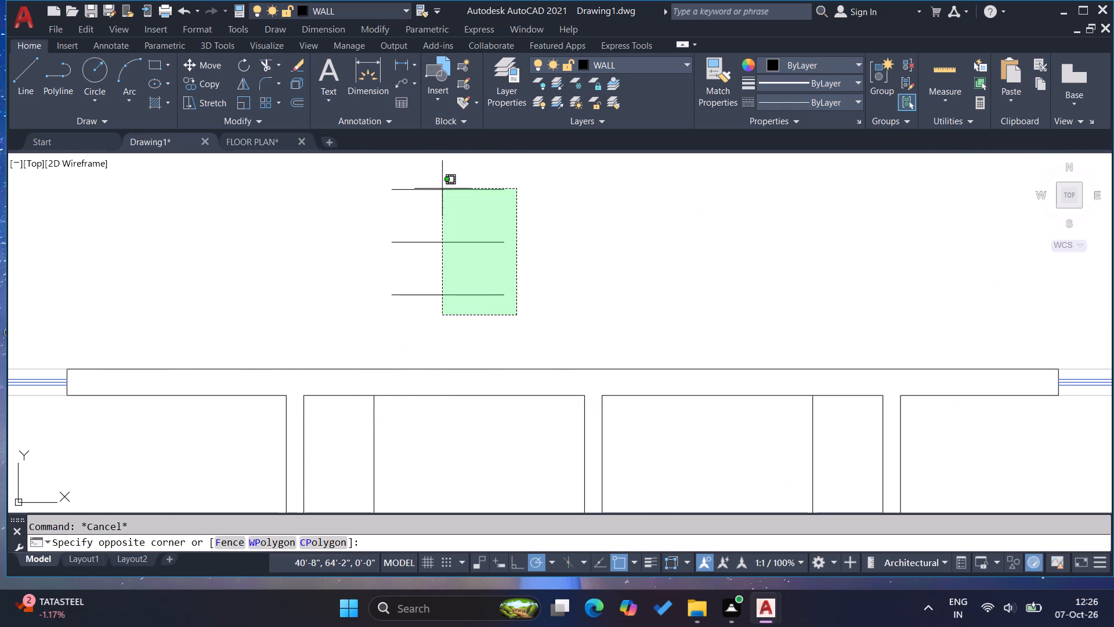
{"action": "left_click", "coordinate": [442, 164]}
{"action": "left_click", "coordinate": [244, 64]}
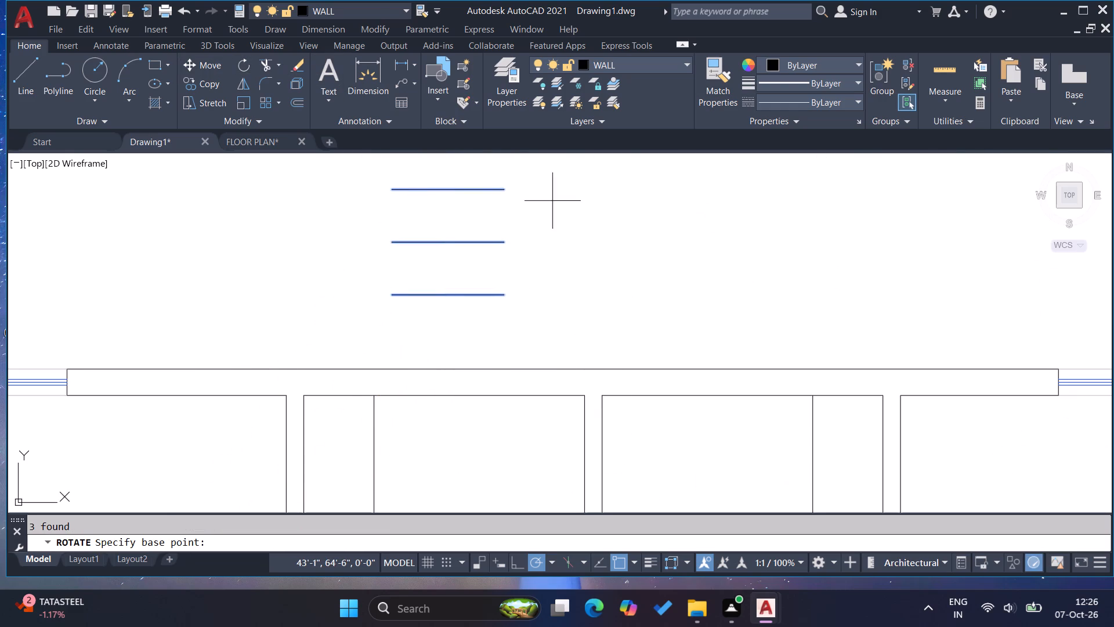
{"action": "left_click", "coordinate": [537, 224]}
{"action": "left_click", "coordinate": [542, 266]}
Move the vertical marker lines so the middle one ends at the midpoint of the left small top room's inner wall line.
{"action": "scroll", "coordinate": [471, 312], "scroll_direction": "down", "scroll_amount": 2}
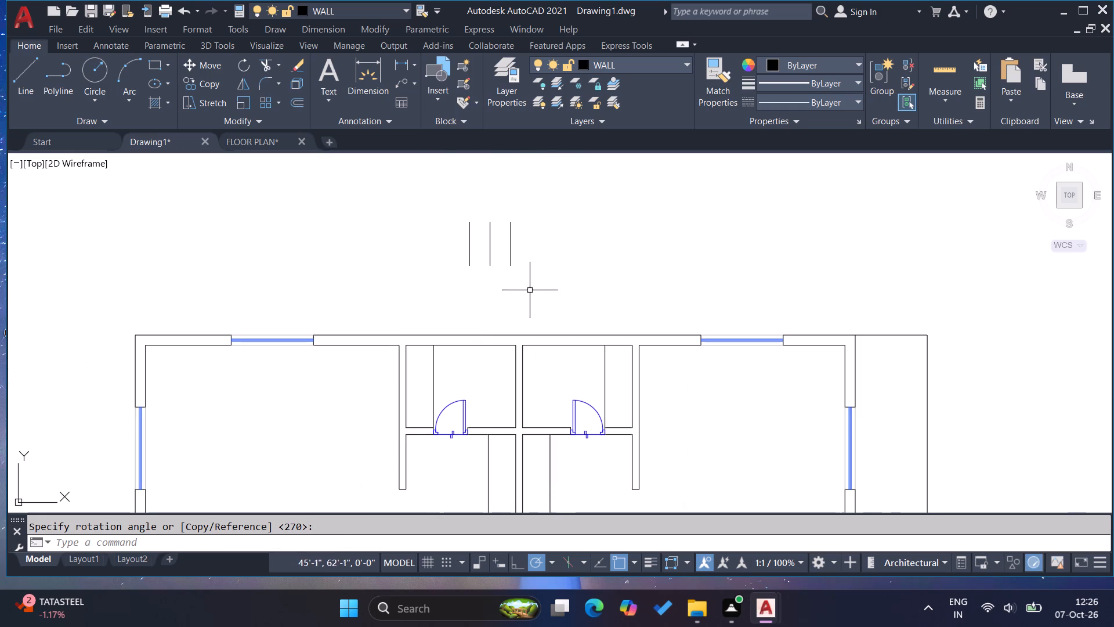
{"action": "left_click_drag", "start_coordinate": [537, 290], "coordinate": [529, 287]}
{"action": "left_click", "coordinate": [423, 244]}
{"action": "key", "text": "m"}
{"action": "key", "text": "Return"}
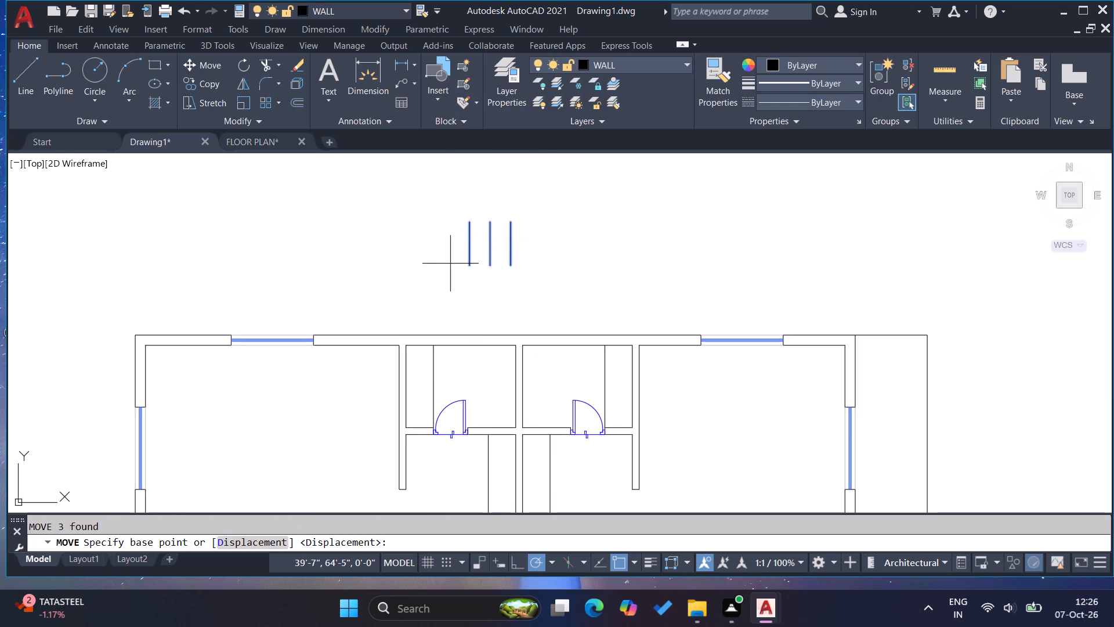
{"action": "left_click", "coordinate": [487, 269]}
{"action": "scroll", "coordinate": [458, 341], "scroll_direction": "up", "scroll_amount": 2}
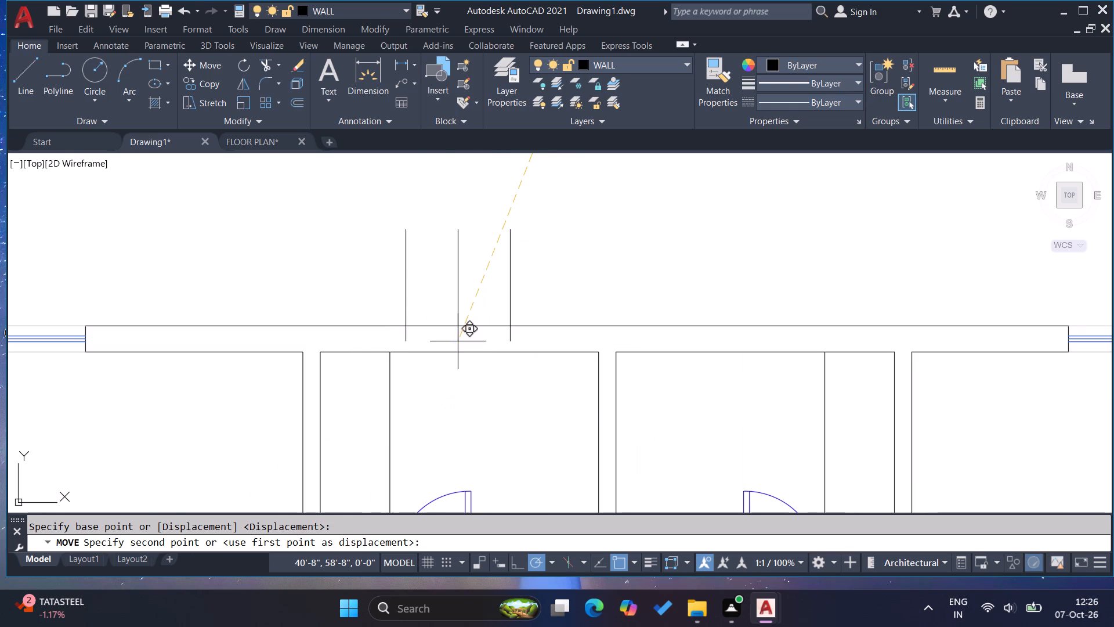
{"action": "left_click", "coordinate": [461, 349]}
Copy the three vertical marker lines to the midpoint of the right small top room's inner wall line.
{"action": "left_click", "coordinate": [542, 301]}
{"action": "left_click", "coordinate": [393, 259]}
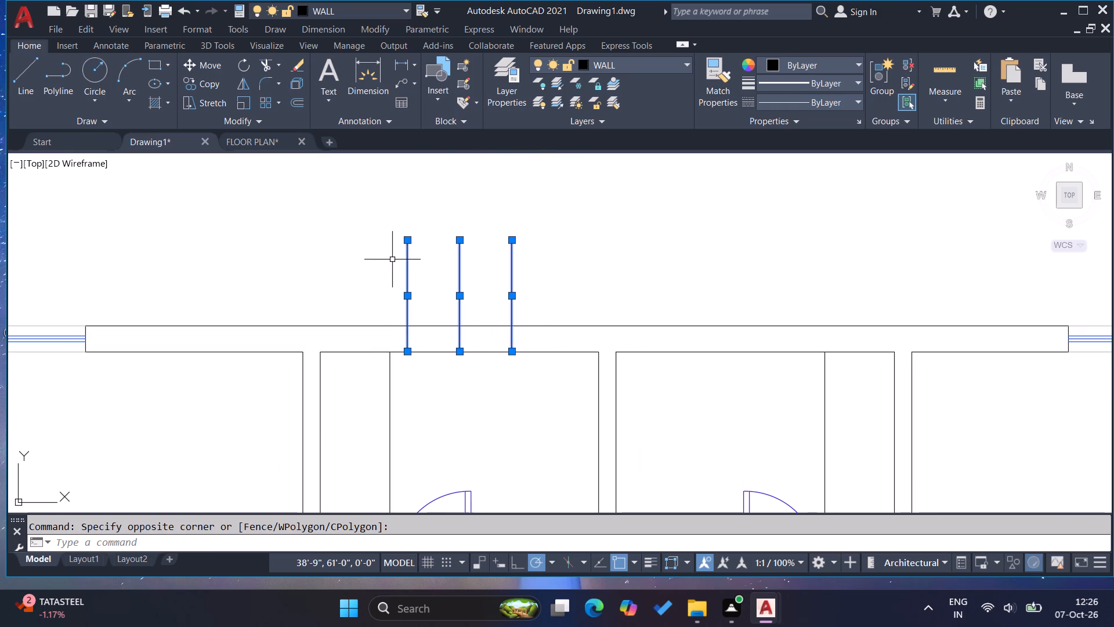
{"action": "key", "text": "c"}
{"action": "key", "text": "o"}
{"action": "key", "text": "Return"}
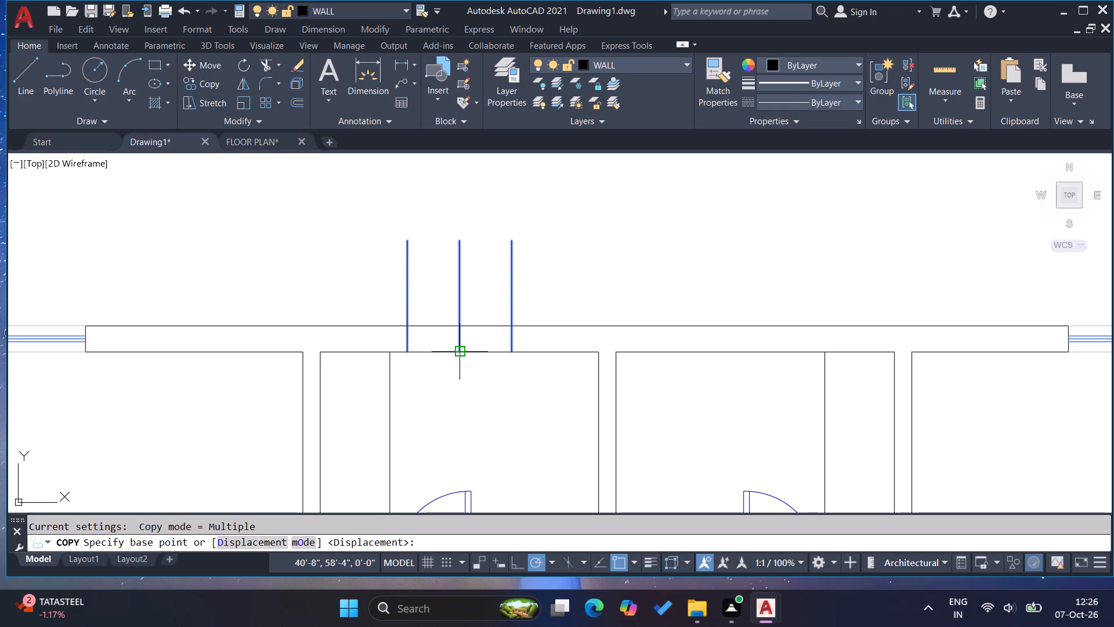
{"action": "left_click", "coordinate": [458, 353]}
{"action": "left_click", "coordinate": [753, 354]}
{"action": "key", "text": "Escape"}
{"action": "key", "text": "Escape"}
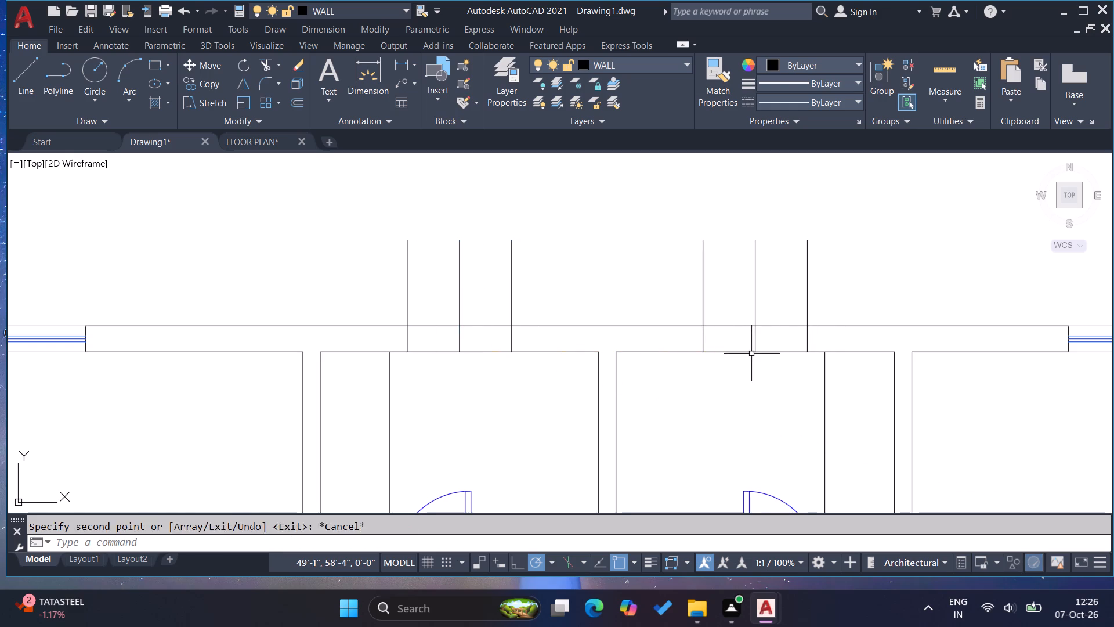
Trim the marker lines and the wall lines between them to cut two openings in the top wall.
{"action": "key", "text": "t"}
{"action": "key", "text": "r"}
{"action": "key", "text": "Return"}
{"action": "left_click", "coordinate": [814, 287]}
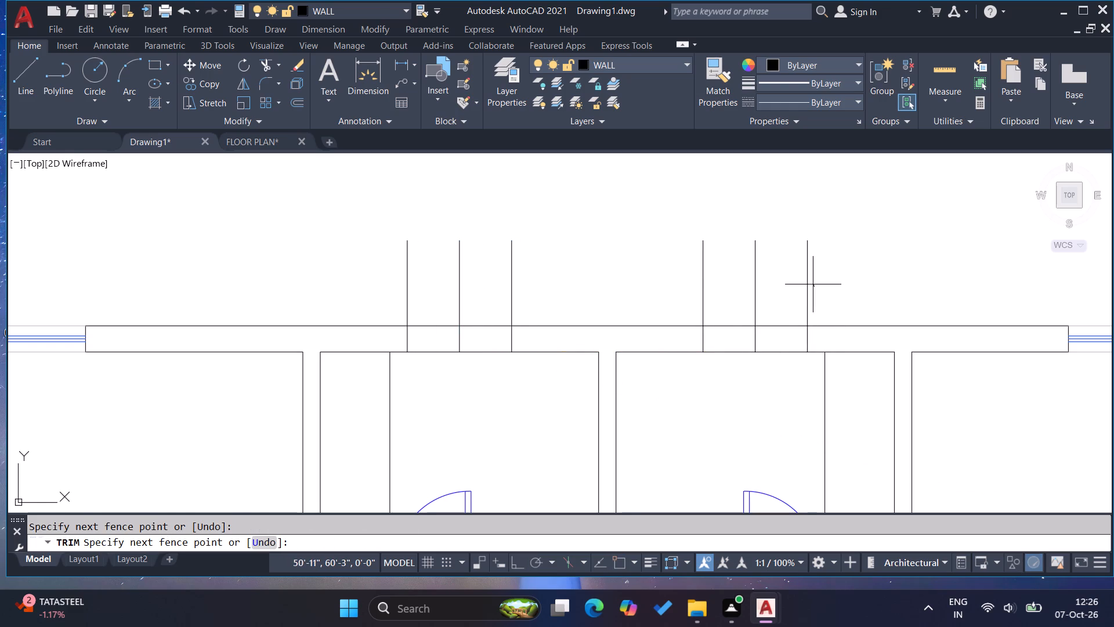
{"action": "left_click", "coordinate": [361, 298]}
{"action": "left_click", "coordinate": [485, 323]}
{"action": "left_click", "coordinate": [440, 370]}
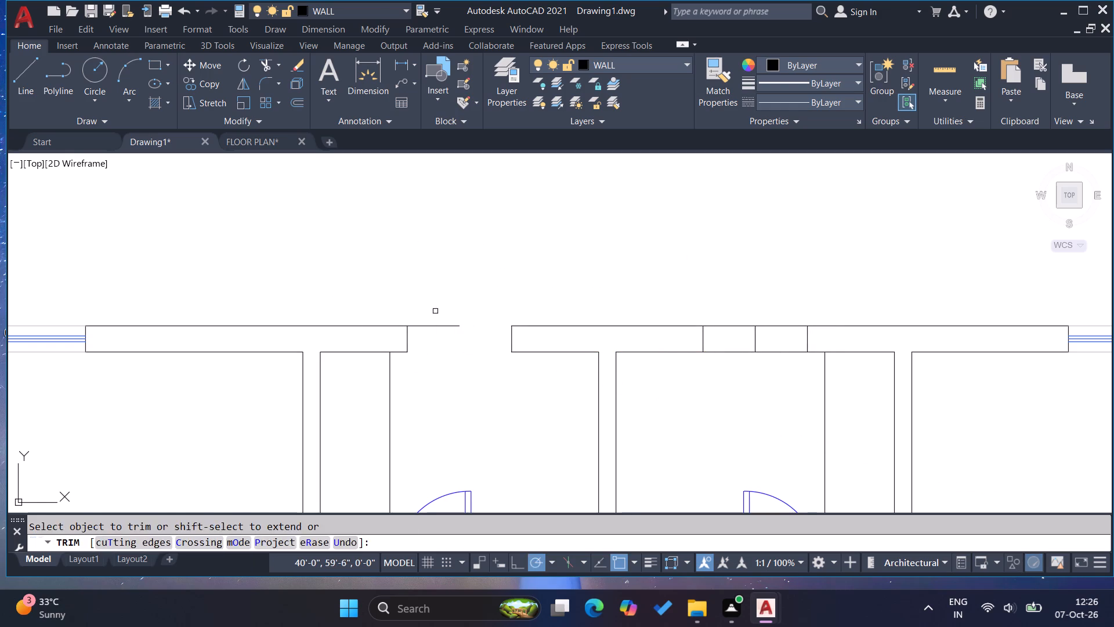
{"action": "left_click", "coordinate": [435, 311]}
{"action": "left_click", "coordinate": [464, 352]}
{"action": "left_click", "coordinate": [783, 369]}
{"action": "left_click", "coordinate": [730, 294]}
{"action": "left_click", "coordinate": [765, 299]}
{"action": "left_click", "coordinate": [724, 363]}
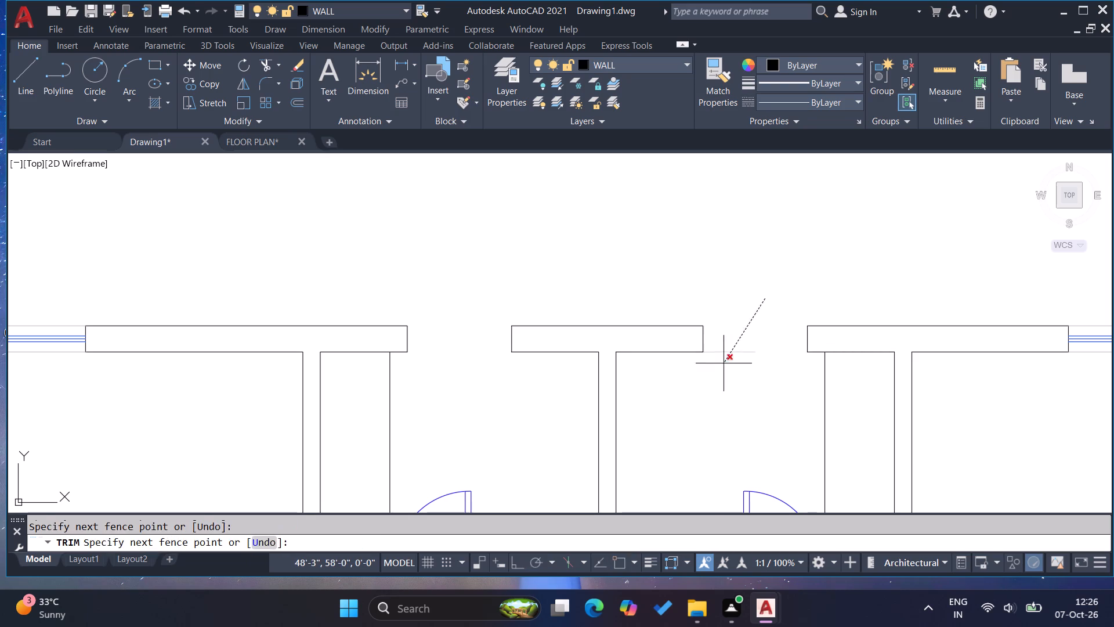
Trim the marker and wall lines to cut an opening in the left wall of the small room below the stairs.
{"action": "scroll", "coordinate": [780, 243], "scroll_direction": "down", "scroll_amount": 2}
{"action": "scroll", "coordinate": [508, 328], "scroll_direction": "down", "scroll_amount": 3}
{"action": "scroll", "coordinate": [454, 447], "scroll_direction": "up", "scroll_amount": 6}
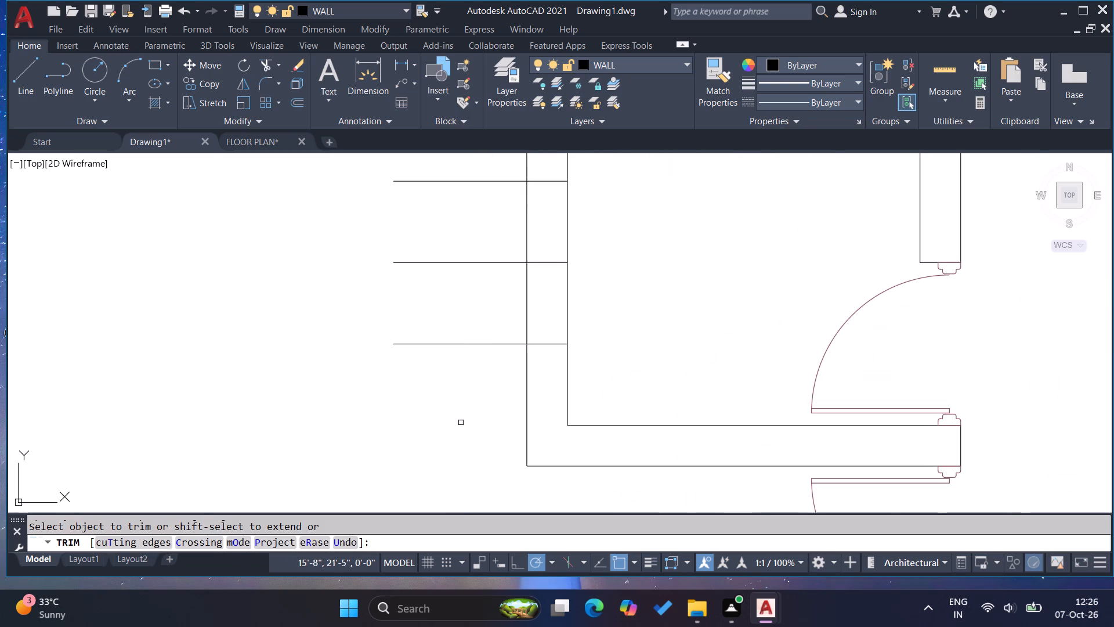
{"action": "left_click_drag", "start_coordinate": [479, 408], "coordinate": [478, 401]}
{"action": "scroll", "coordinate": [424, 273], "scroll_direction": "down", "scroll_amount": 1}
{"action": "left_click", "coordinate": [434, 214]}
{"action": "left_click", "coordinate": [446, 298]}
{"action": "left_click", "coordinate": [537, 254]}
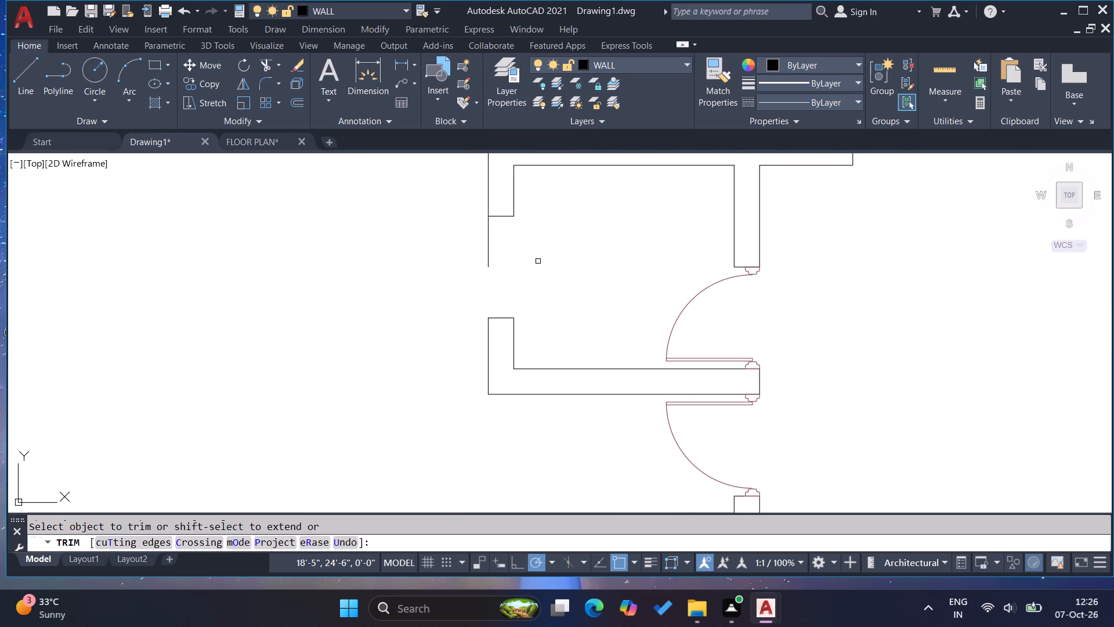
{"action": "left_click", "coordinate": [533, 277]}
{"action": "left_click", "coordinate": [463, 247]}
Trim the marker and wall lines to cut an opening in the right outer wall of the small corner room.
{"action": "scroll", "coordinate": [478, 268], "scroll_direction": "down", "scroll_amount": 3}
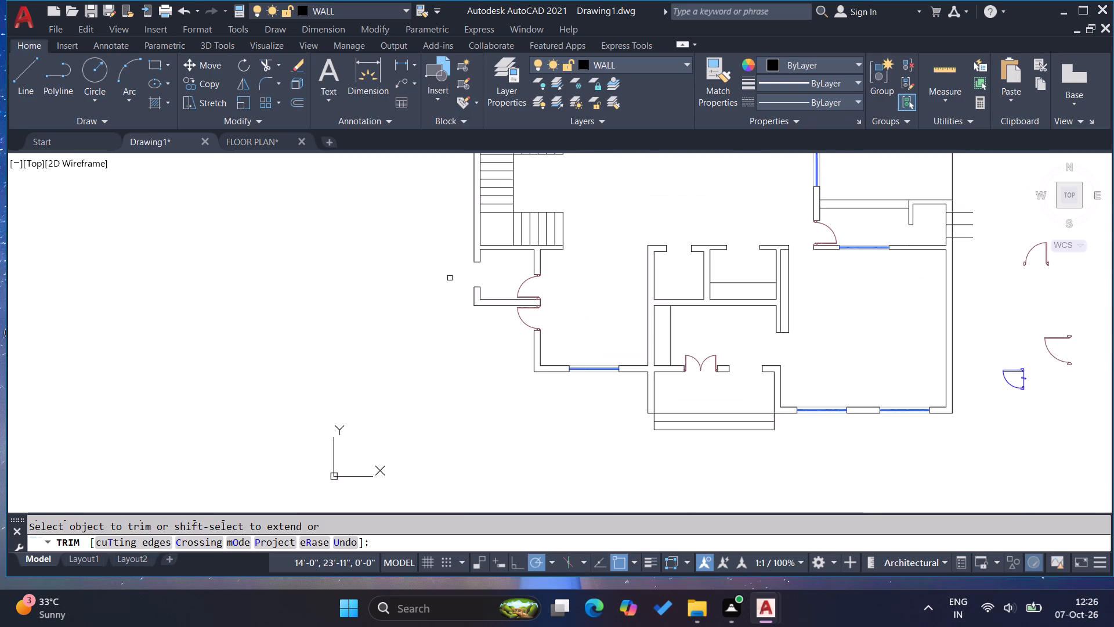
{"action": "scroll", "coordinate": [451, 279], "scroll_direction": "down", "scroll_amount": 1}
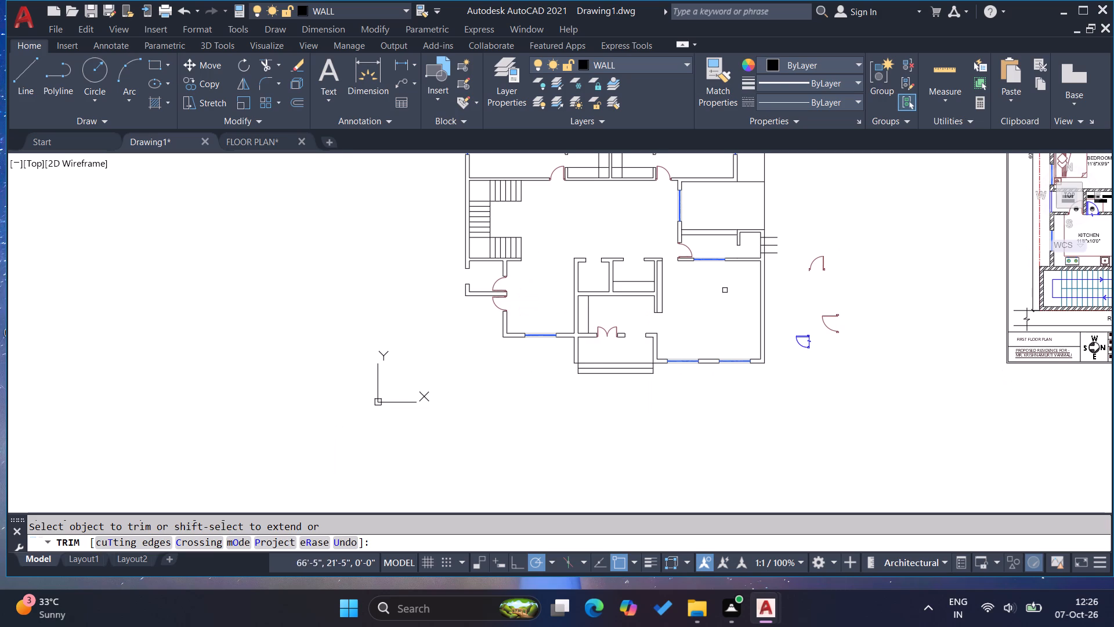
{"action": "scroll", "coordinate": [728, 287], "scroll_direction": "up", "scroll_amount": 1}
{"action": "scroll", "coordinate": [612, 377], "scroll_direction": "down", "scroll_amount": 1}
{"action": "scroll", "coordinate": [735, 263], "scroll_direction": "up", "scroll_amount": 3}
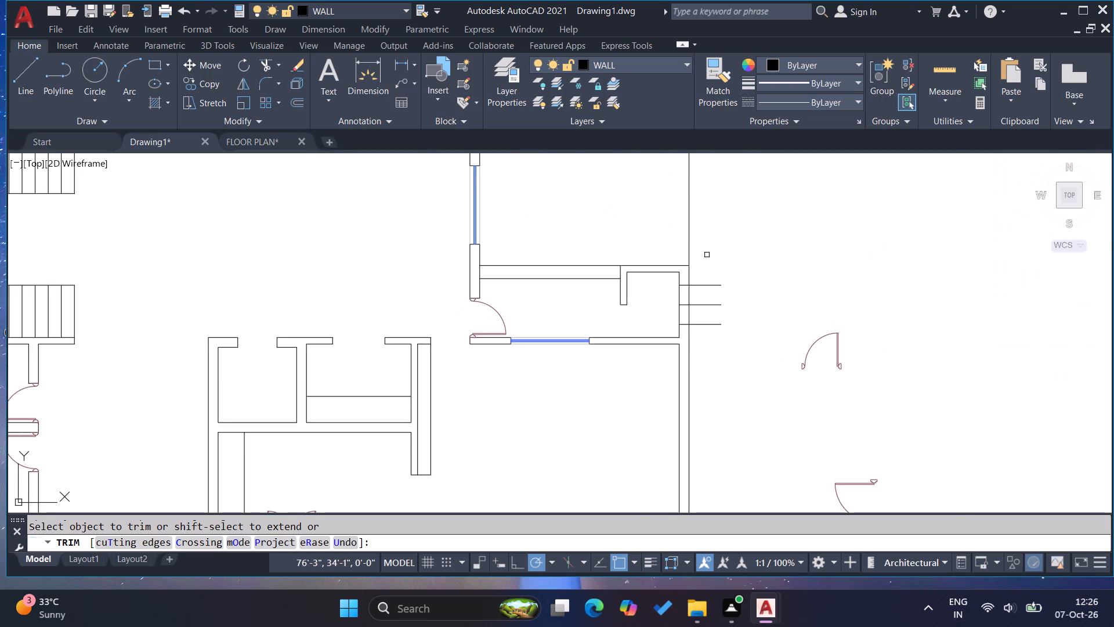
{"action": "scroll", "coordinate": [706, 255], "scroll_direction": "up", "scroll_amount": 1}
{"action": "left_click_drag", "start_coordinate": [704, 272], "coordinate": [706, 279]}
{"action": "left_click", "coordinate": [714, 444]}
{"action": "left_click_drag", "start_coordinate": [677, 385], "coordinate": [671, 383]}
{"action": "left_click", "coordinate": [607, 354]}
{"action": "left_click", "coordinate": [616, 388]}
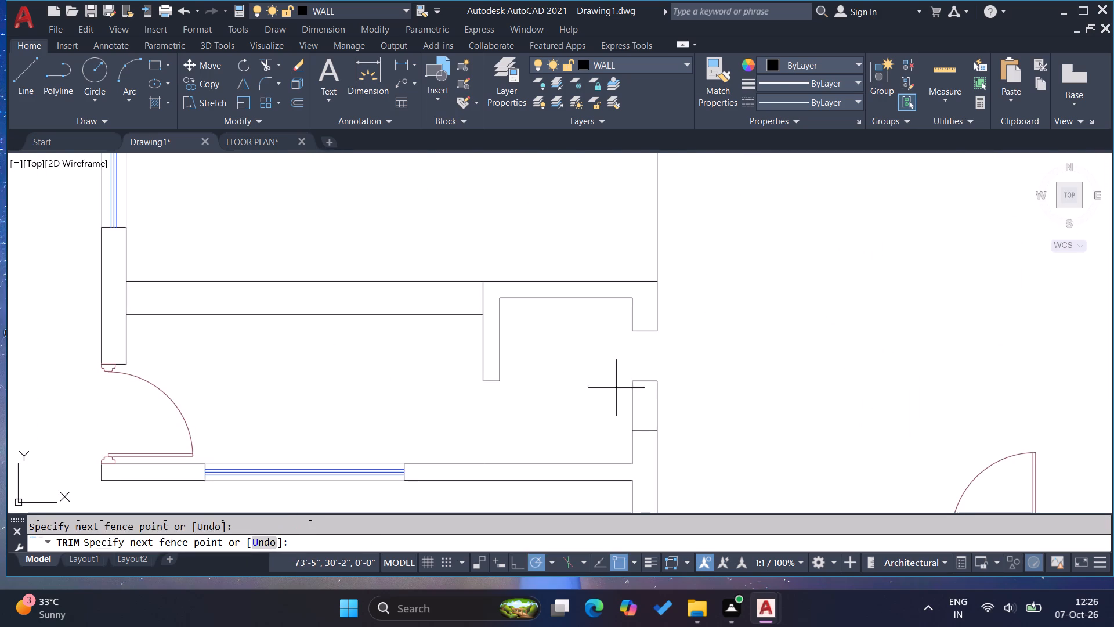
{"action": "left_click", "coordinate": [672, 372]}
{"action": "left_click", "coordinate": [674, 389]}
{"action": "left_click", "coordinate": [627, 386]}
{"action": "key", "text": "Escape"}
{"action": "scroll", "coordinate": [522, 330], "scroll_direction": "down", "scroll_amount": 2}
{"action": "key", "text": "Escape"}
{"action": "key", "text": "Escape"}
Rotate the spare blue door symbol outside the plan by 180°, toward the small corner room.
{"action": "scroll", "coordinate": [521, 325], "scroll_direction": "down", "scroll_amount": 2}
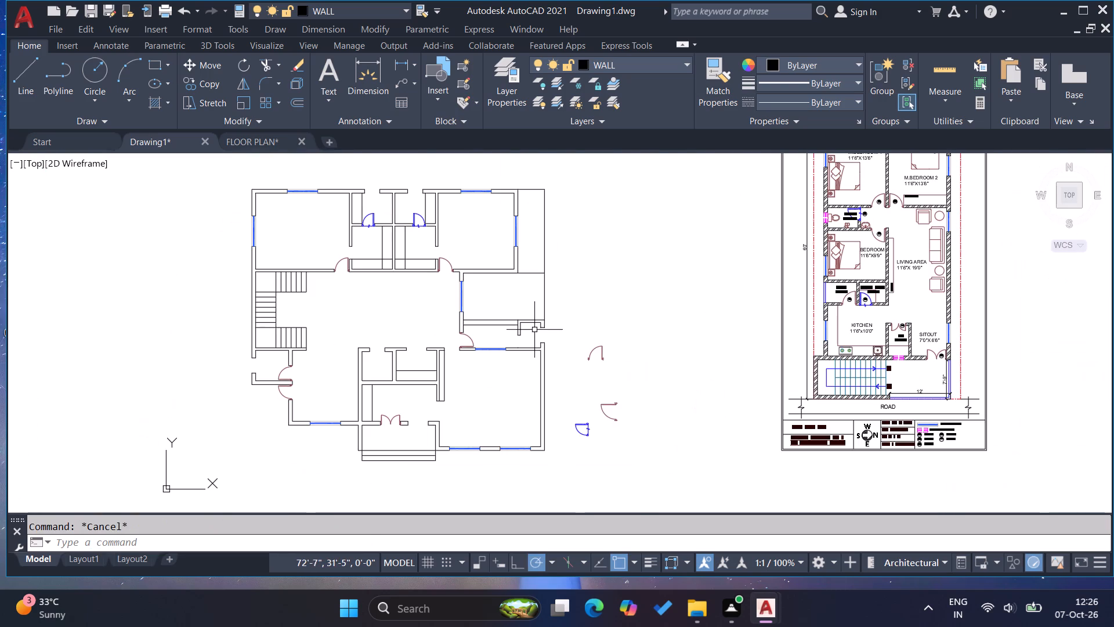
{"action": "scroll", "coordinate": [580, 430], "scroll_direction": "up", "scroll_amount": 2}
{"action": "left_click", "coordinate": [573, 458]}
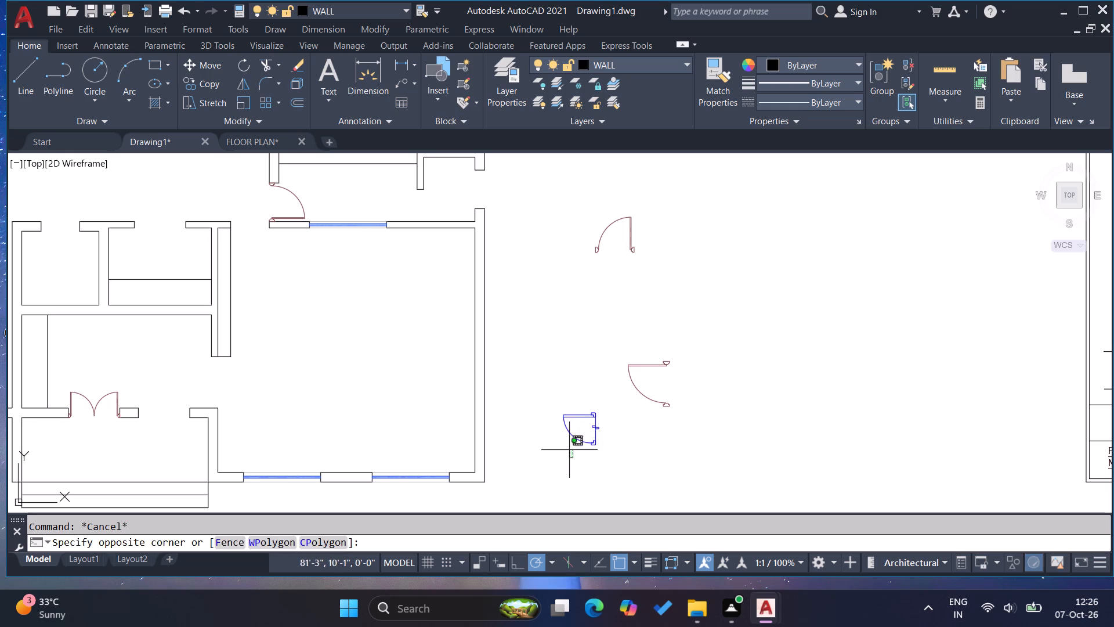
{"action": "left_click", "coordinate": [546, 381]}
{"action": "left_click", "coordinate": [244, 67]}
{"action": "left_click", "coordinate": [536, 300]}
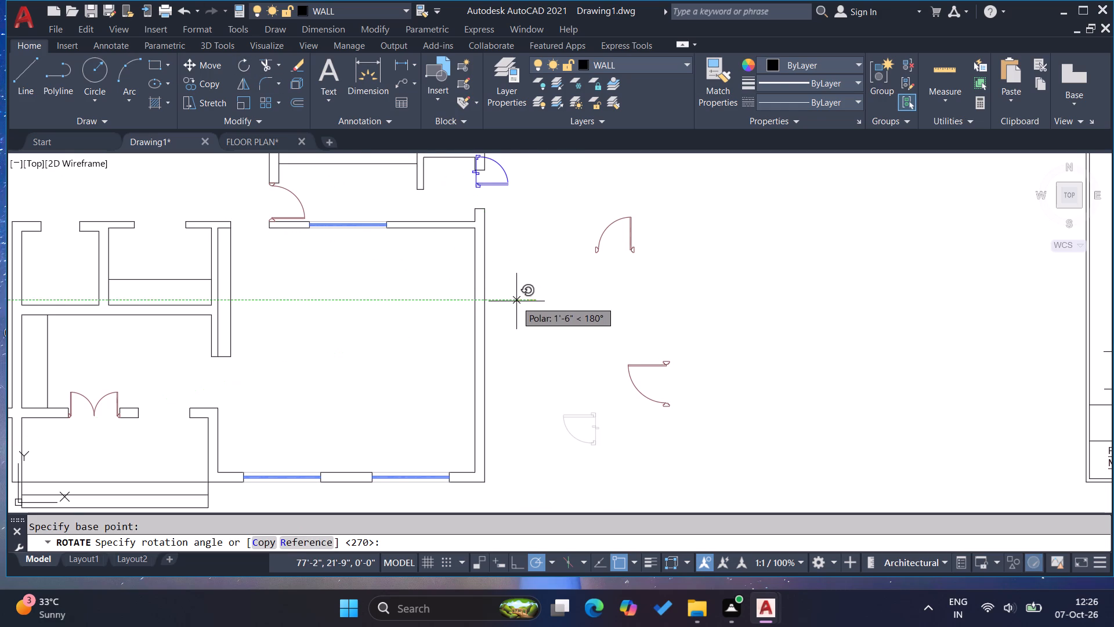
{"action": "left_click", "coordinate": [516, 301]}
Move the rotated blue door by its lower frame corner into the doorway gap below the corner room's short wall.
{"action": "scroll", "coordinate": [506, 260], "scroll_direction": "down", "scroll_amount": 1}
{"action": "scroll", "coordinate": [487, 185], "scroll_direction": "up", "scroll_amount": 2}
{"action": "scroll", "coordinate": [544, 282], "scroll_direction": "up", "scroll_amount": 1}
{"action": "left_click", "coordinate": [536, 255]}
{"action": "left_click", "coordinate": [510, 229]}
{"action": "key", "text": "m"}
{"action": "key", "text": "Return"}
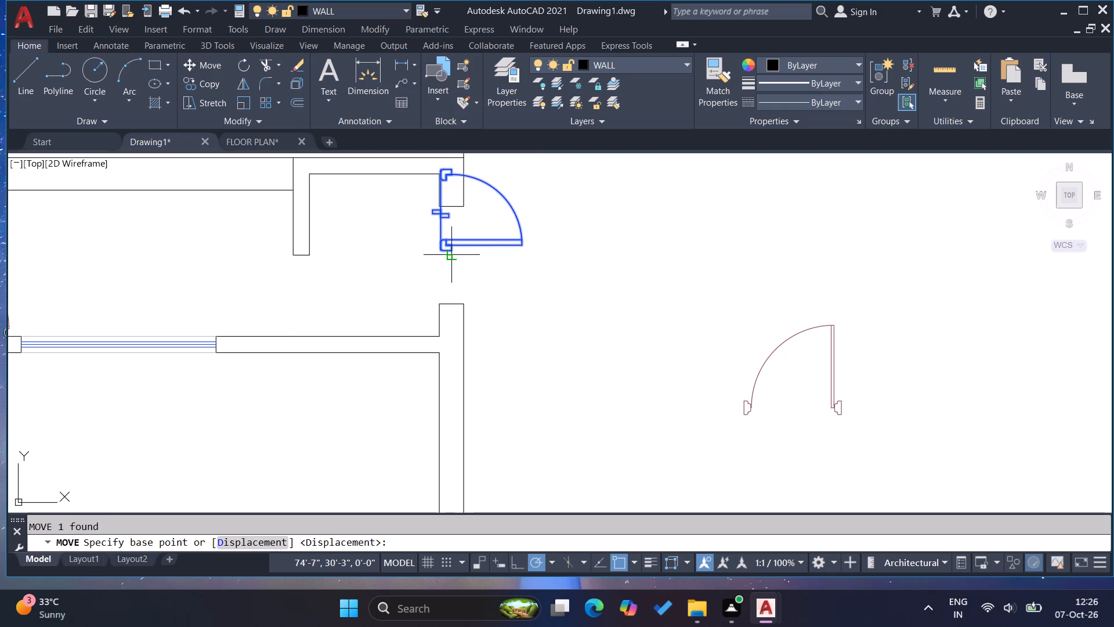
{"action": "scroll", "coordinate": [430, 255], "scroll_direction": "up", "scroll_amount": 3}
{"action": "left_click", "coordinate": [462, 242]}
{"action": "scroll", "coordinate": [541, 252], "scroll_direction": "down", "scroll_amount": 2}
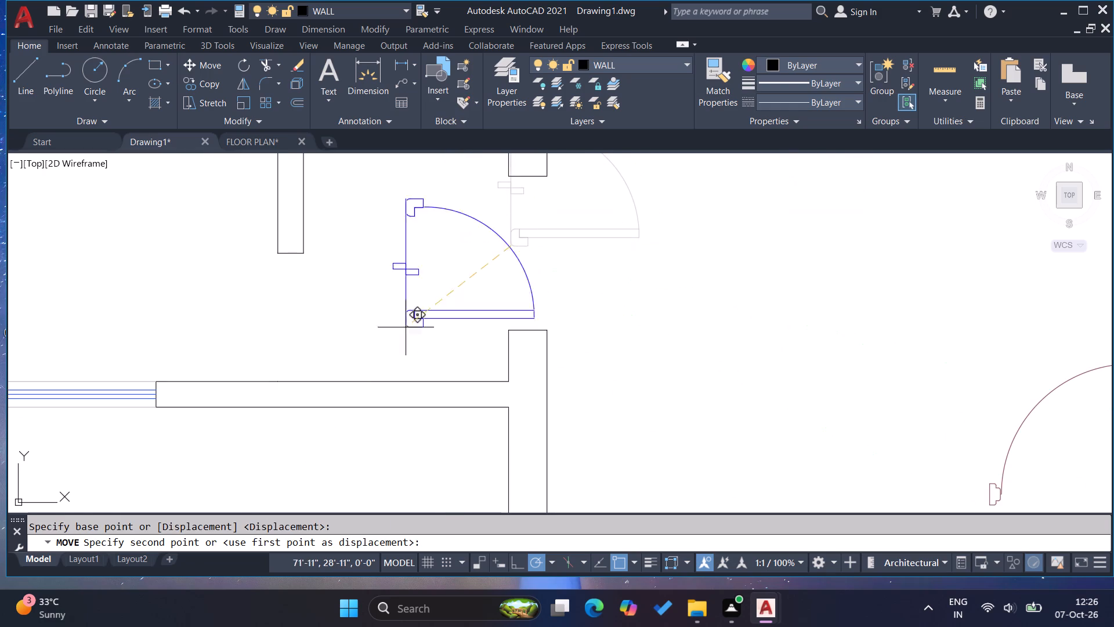
{"action": "left_click", "coordinate": [299, 368]}
{"action": "key", "text": "Escape"}
Move the blue door so its upper frame corner meets the lower left corner of the short wall's end.
{"action": "left_click_drag", "start_coordinate": [346, 311], "coordinate": [334, 312]}
{"action": "left_click", "coordinate": [282, 272]}
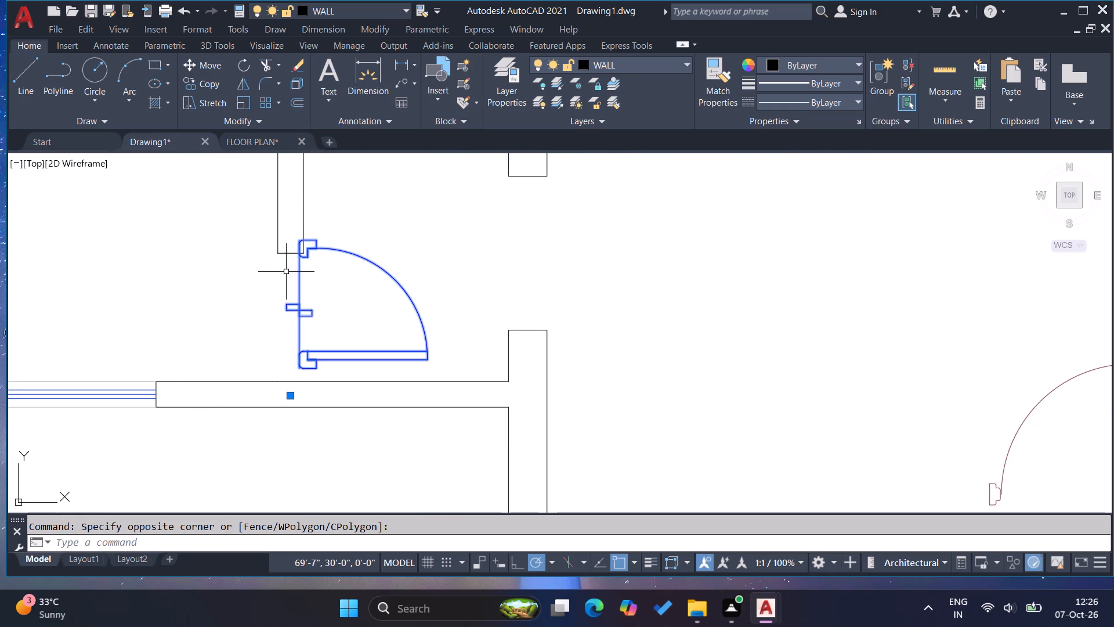
{"action": "key", "text": "m"}
{"action": "key", "text": "Return"}
{"action": "scroll", "coordinate": [278, 212], "scroll_direction": "up", "scroll_amount": 2}
{"action": "scroll", "coordinate": [314, 277], "scroll_direction": "up", "scroll_amount": 3}
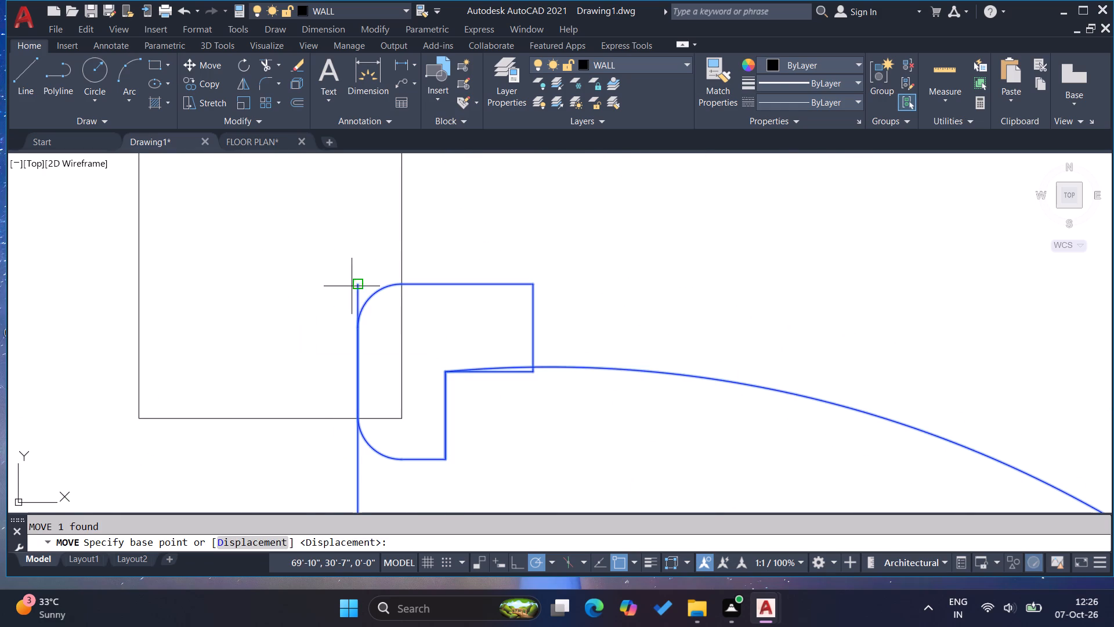
{"action": "left_click", "coordinate": [361, 284]}
{"action": "scroll", "coordinate": [378, 252], "scroll_direction": "down", "scroll_amount": 3}
{"action": "left_click", "coordinate": [321, 297]}
{"action": "key", "text": "Escape"}
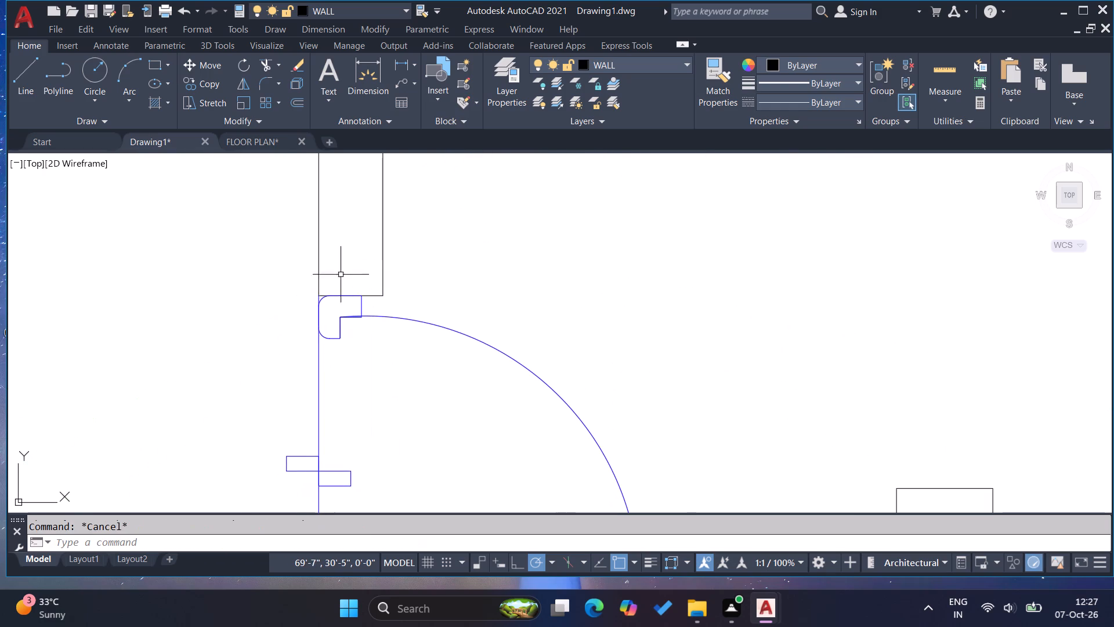
{"action": "scroll", "coordinate": [339, 271], "scroll_direction": "down", "scroll_amount": 2}
{"action": "key", "text": "Escape"}
{"action": "key", "text": "Escape"}
{"action": "scroll", "coordinate": [361, 256], "scroll_direction": "down", "scroll_amount": 2}
{"action": "key", "text": "Escape"}
{"action": "key", "text": "Escape"}
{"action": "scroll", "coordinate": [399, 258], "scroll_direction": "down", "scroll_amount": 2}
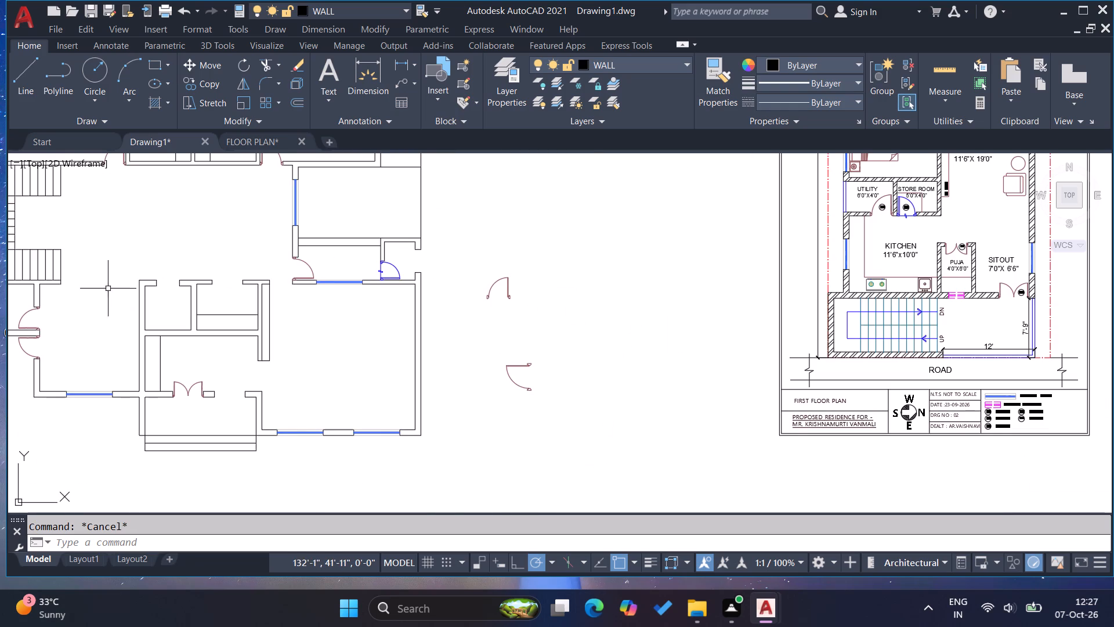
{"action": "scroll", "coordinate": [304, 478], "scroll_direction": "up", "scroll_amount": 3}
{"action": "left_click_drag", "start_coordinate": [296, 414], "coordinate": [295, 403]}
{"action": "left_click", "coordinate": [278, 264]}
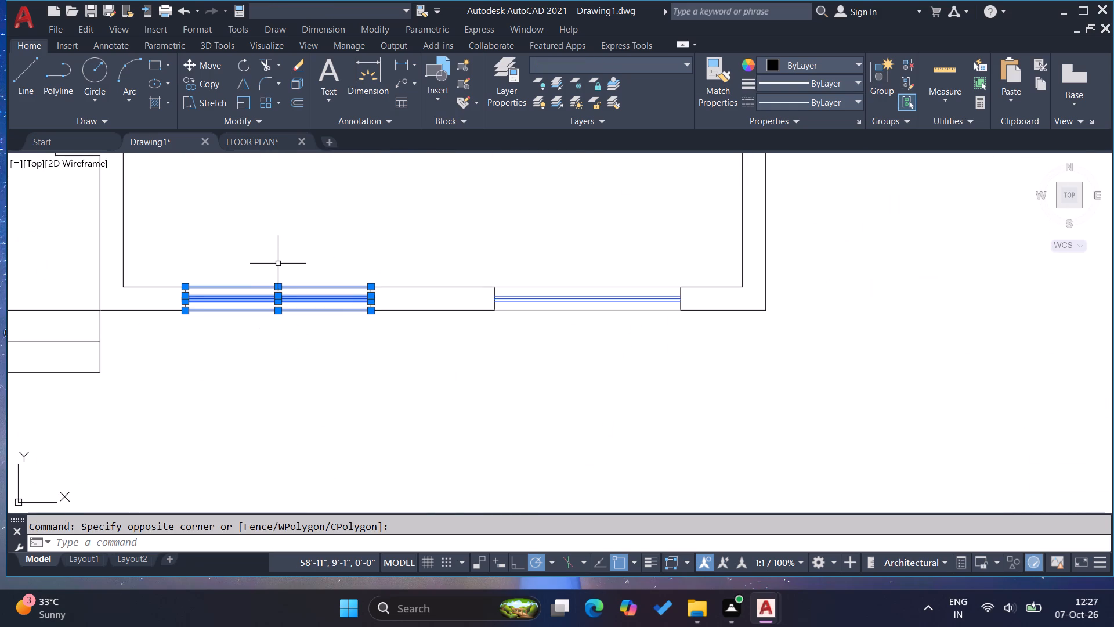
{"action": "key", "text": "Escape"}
Copy the bedroom's top-wall window from the farther reference plan, by its lower left corner, into the wall opening beside the new plan's double door.
{"action": "scroll", "coordinate": [244, 285], "scroll_direction": "down", "scroll_amount": 3}
{"action": "scroll", "coordinate": [552, 293], "scroll_direction": "down", "scroll_amount": 2}
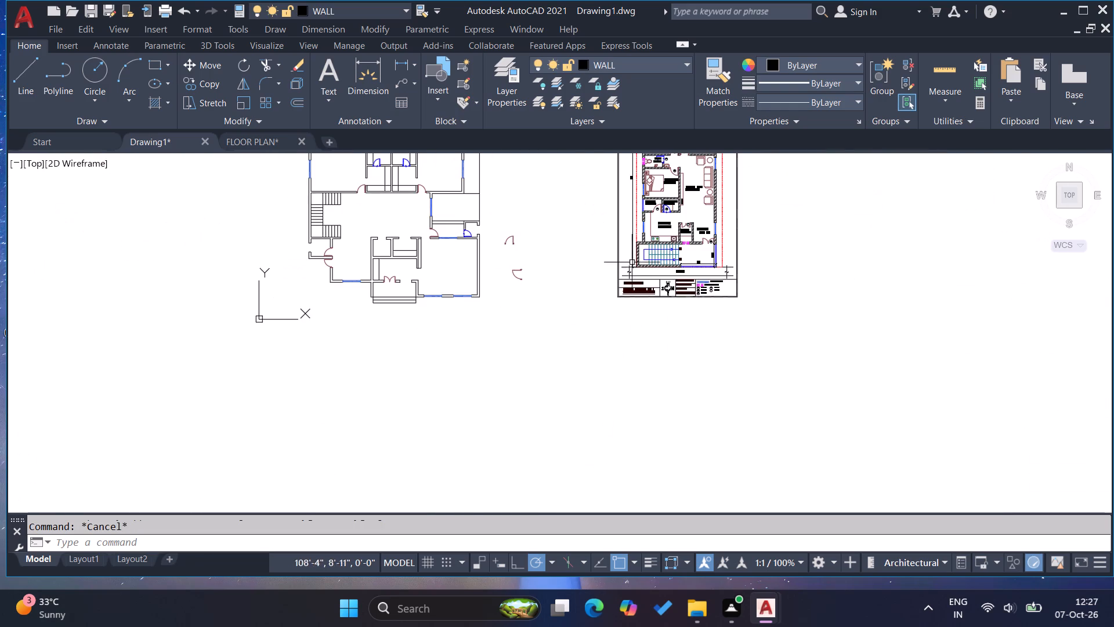
{"action": "scroll", "coordinate": [613, 300], "scroll_direction": "down", "scroll_amount": 1}
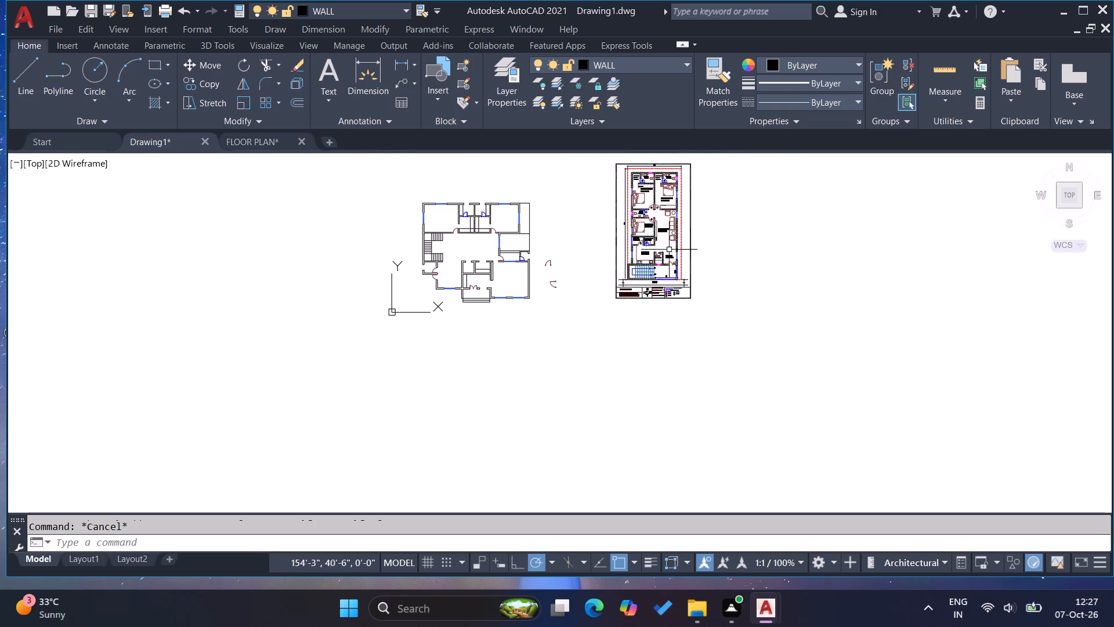
{"action": "scroll", "coordinate": [654, 273], "scroll_direction": "up", "scroll_amount": 3}
{"action": "scroll", "coordinate": [606, 319], "scroll_direction": "down", "scroll_amount": 4}
{"action": "scroll", "coordinate": [607, 284], "scroll_direction": "up", "scroll_amount": 3}
{"action": "scroll", "coordinate": [603, 312], "scroll_direction": "down", "scroll_amount": 1}
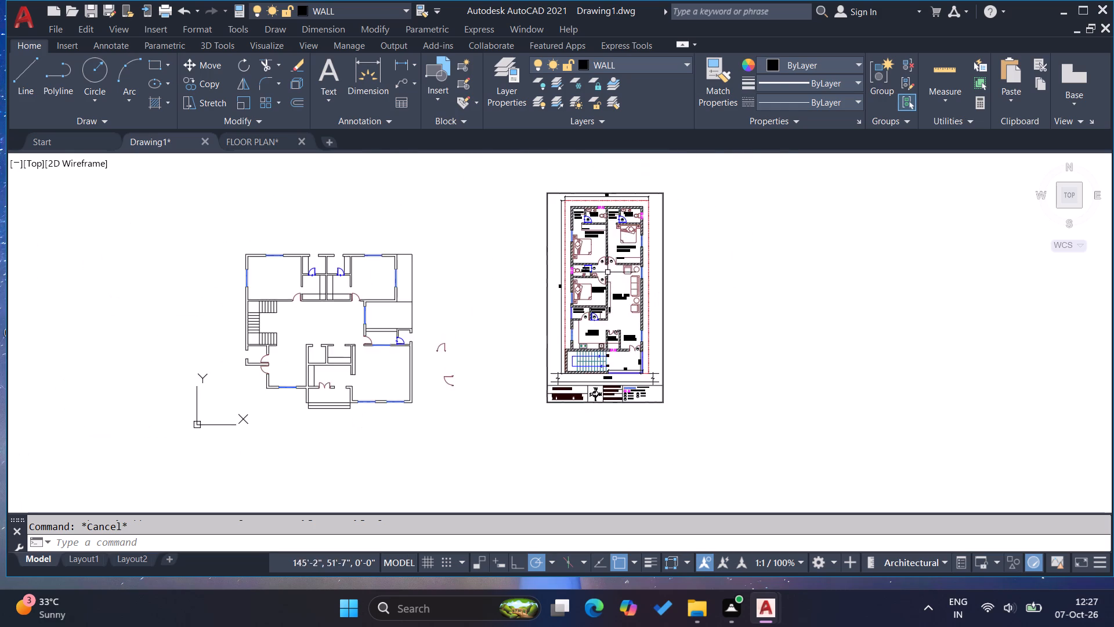
{"action": "scroll", "coordinate": [584, 274], "scroll_direction": "down", "scroll_amount": 4}
{"action": "scroll", "coordinate": [750, 166], "scroll_direction": "up", "scroll_amount": 6}
{"action": "scroll", "coordinate": [660, 355], "scroll_direction": "down", "scroll_amount": 2}
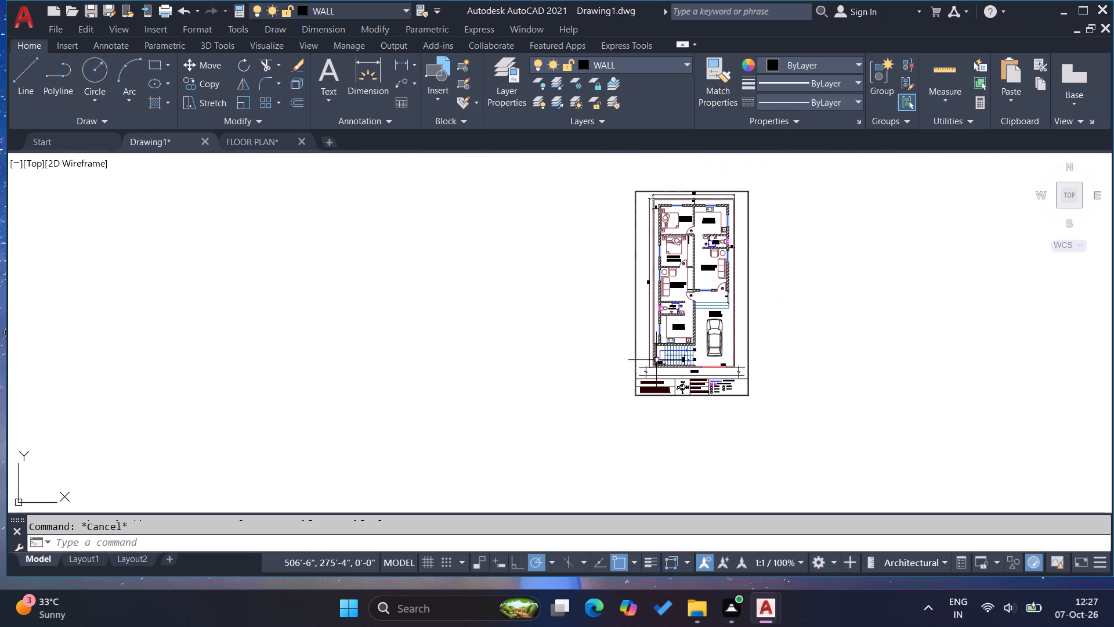
{"action": "scroll", "coordinate": [680, 195], "scroll_direction": "up", "scroll_amount": 6}
{"action": "left_click", "coordinate": [659, 320]}
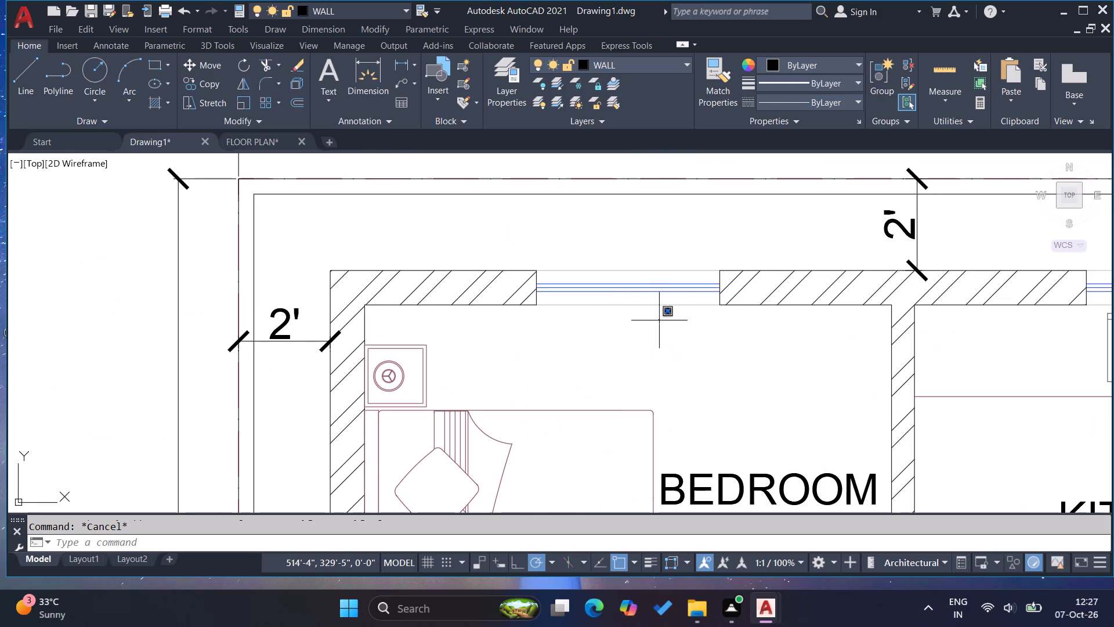
{"action": "left_click", "coordinate": [622, 266]}
{"action": "type", "text": "co"}
{"action": "key", "text": "Return"}
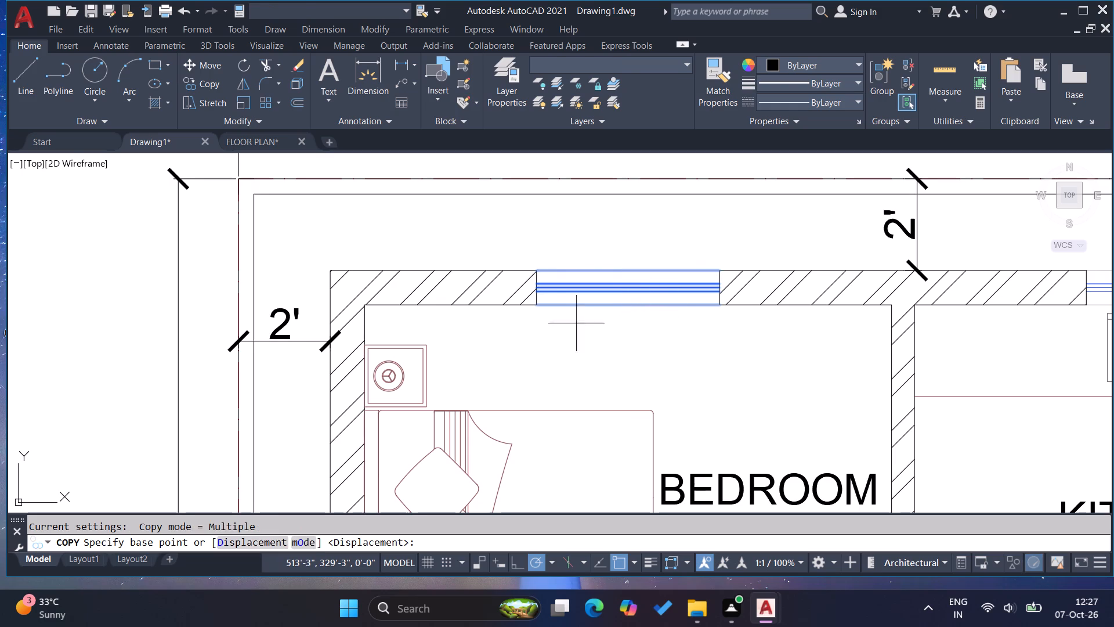
{"action": "left_click", "coordinate": [532, 308]}
{"action": "scroll", "coordinate": [706, 280], "scroll_direction": "down", "scroll_amount": 11}
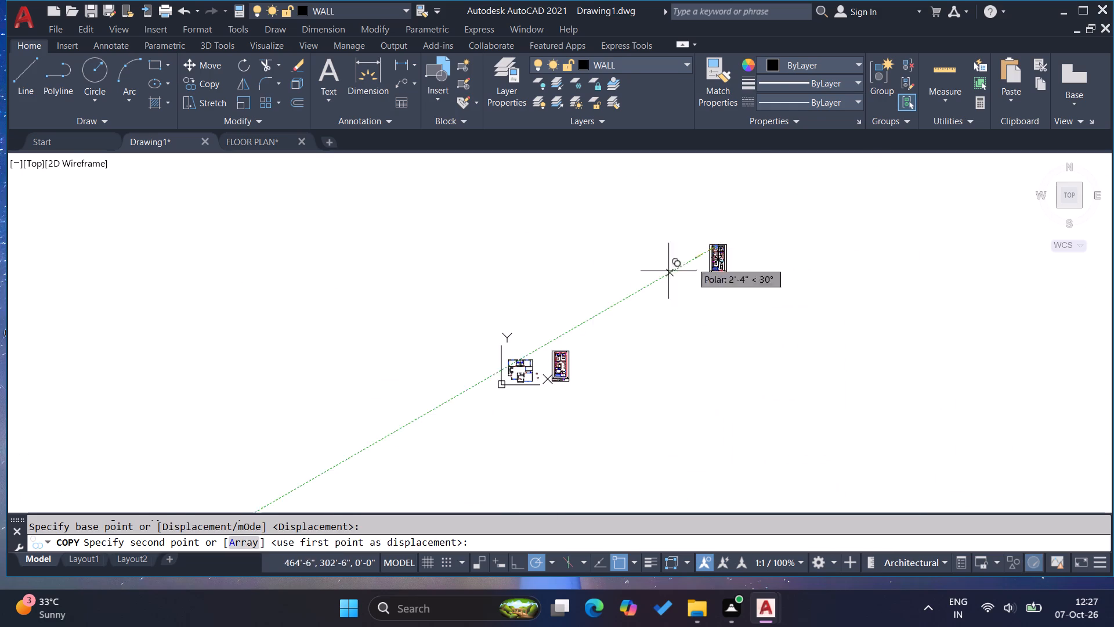
{"action": "scroll", "coordinate": [527, 372], "scroll_direction": "up", "scroll_amount": 8}
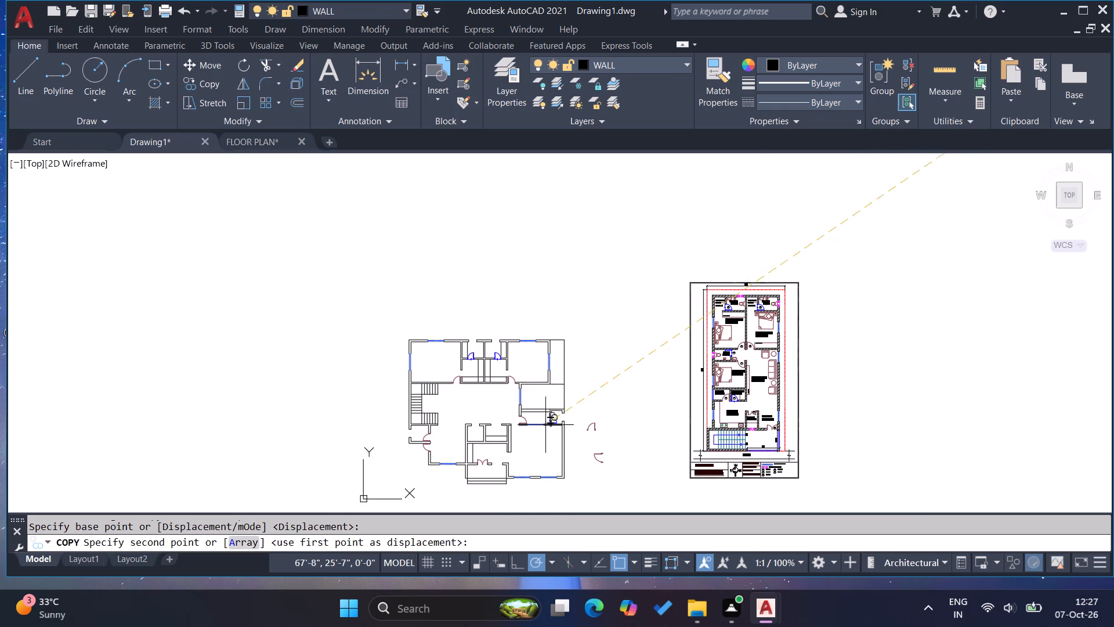
{"action": "scroll", "coordinate": [489, 490], "scroll_direction": "up", "scroll_amount": 4}
{"action": "scroll", "coordinate": [489, 429], "scroll_direction": "up", "scroll_amount": 3}
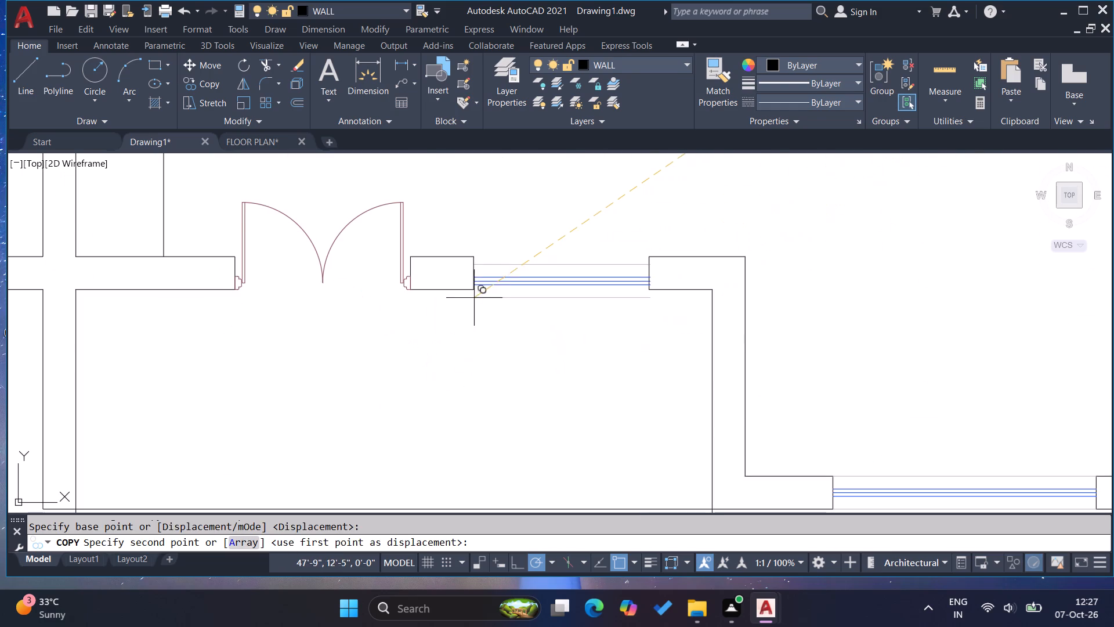
{"action": "left_click", "coordinate": [468, 292]}
{"action": "key", "text": "Escape"}
{"action": "key", "text": "Escape"}
{"action": "key", "text": "Escape"}
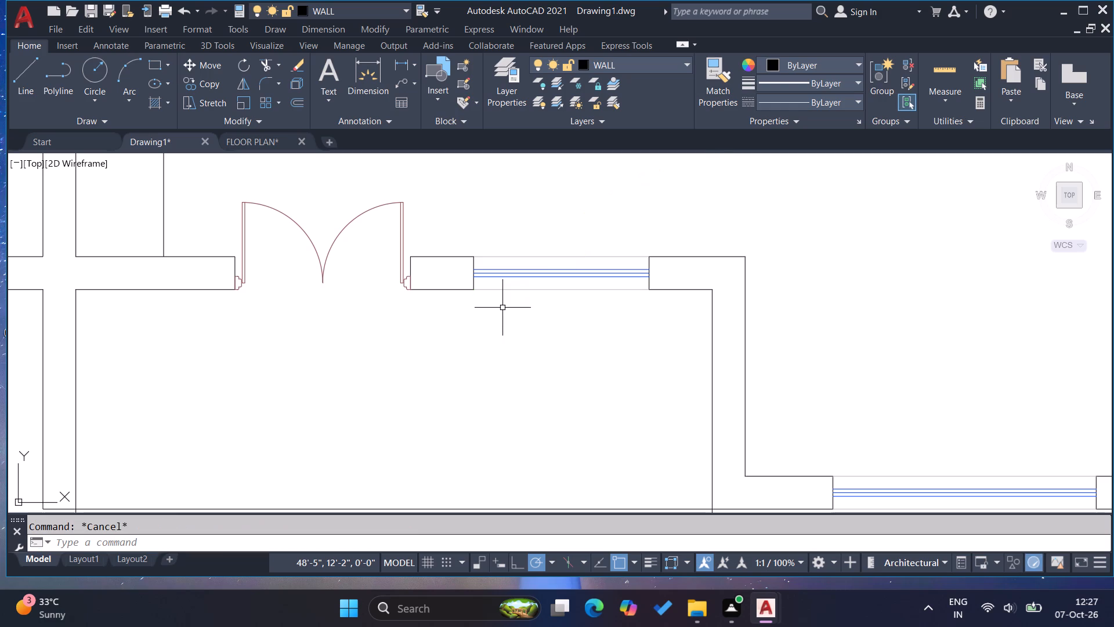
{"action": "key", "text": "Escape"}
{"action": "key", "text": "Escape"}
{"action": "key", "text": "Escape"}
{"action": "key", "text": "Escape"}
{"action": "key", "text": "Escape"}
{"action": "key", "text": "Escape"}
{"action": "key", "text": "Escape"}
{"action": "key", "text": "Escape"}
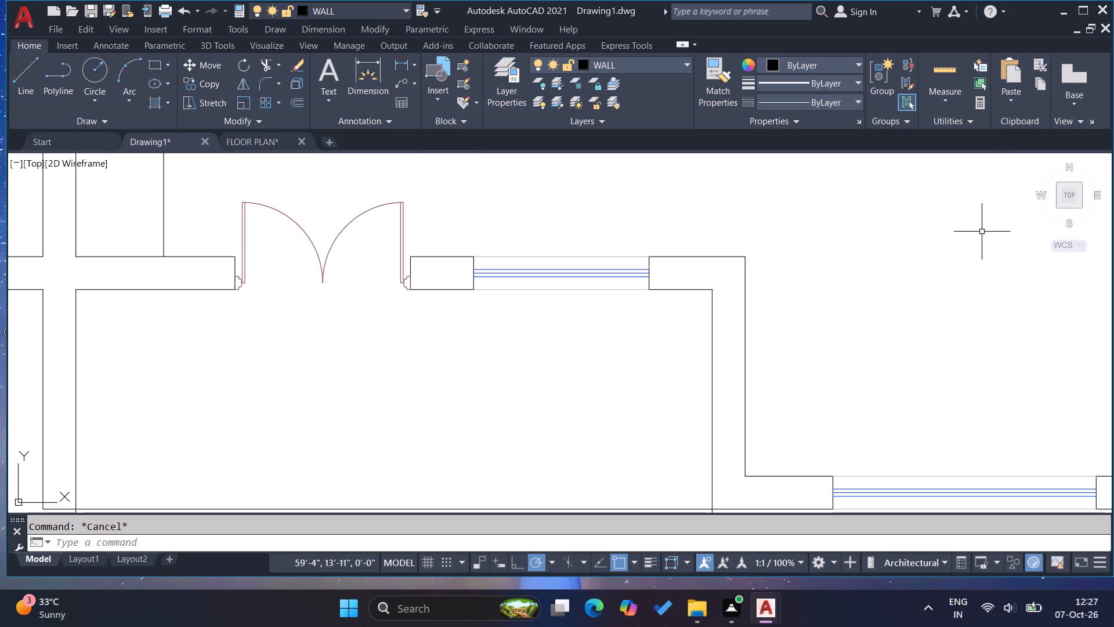
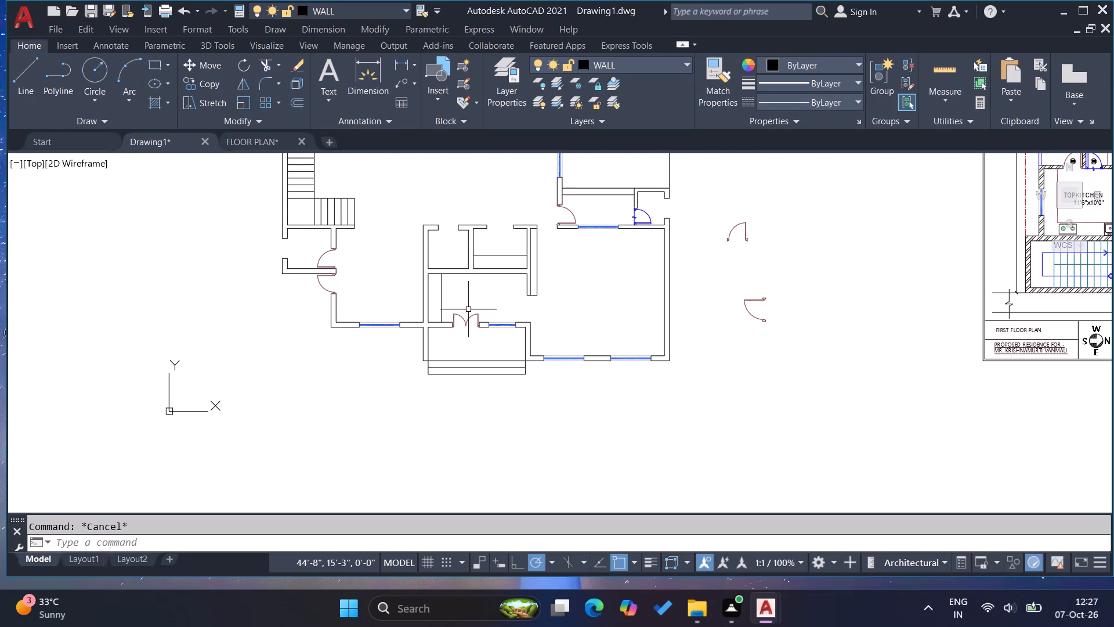
Copy the toilet's magenta ventilator from the reference plan, by its lower left corner, into the small left room's outer wall opening.
{"action": "key", "text": "Escape"}
{"action": "key", "text": "Escape"}
{"action": "key", "text": "Escape"}
{"action": "key", "text": "Escape"}
{"action": "key", "text": "Escape"}
{"action": "scroll", "coordinate": [442, 388], "scroll_direction": "down", "scroll_amount": 1}
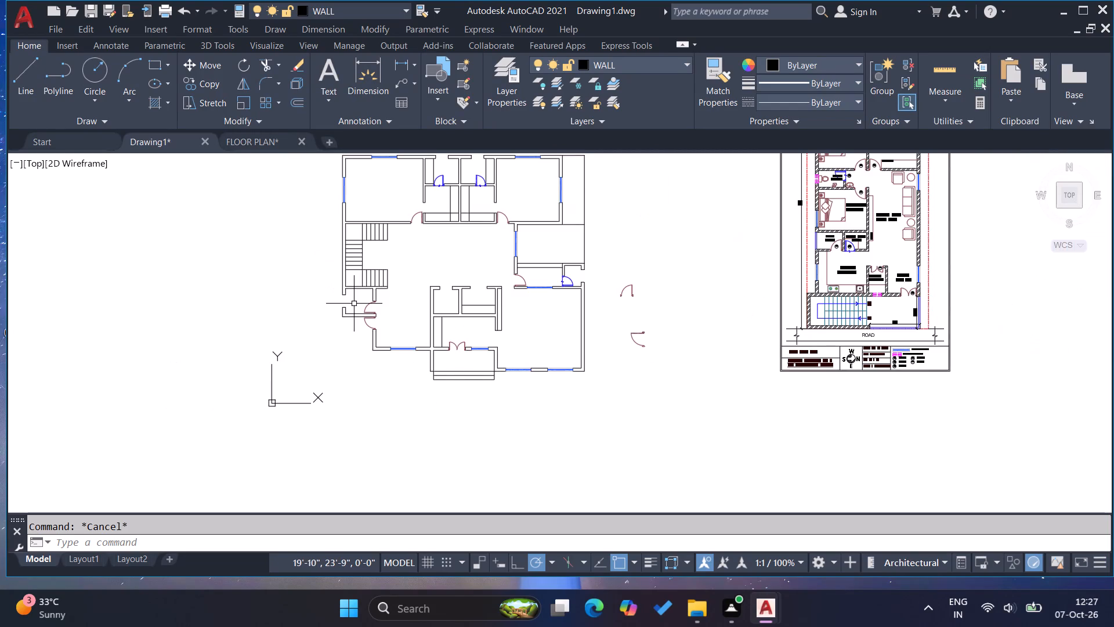
{"action": "scroll", "coordinate": [402, 358], "scroll_direction": "down", "scroll_amount": 3}
{"action": "scroll", "coordinate": [551, 324], "scroll_direction": "up", "scroll_amount": 3}
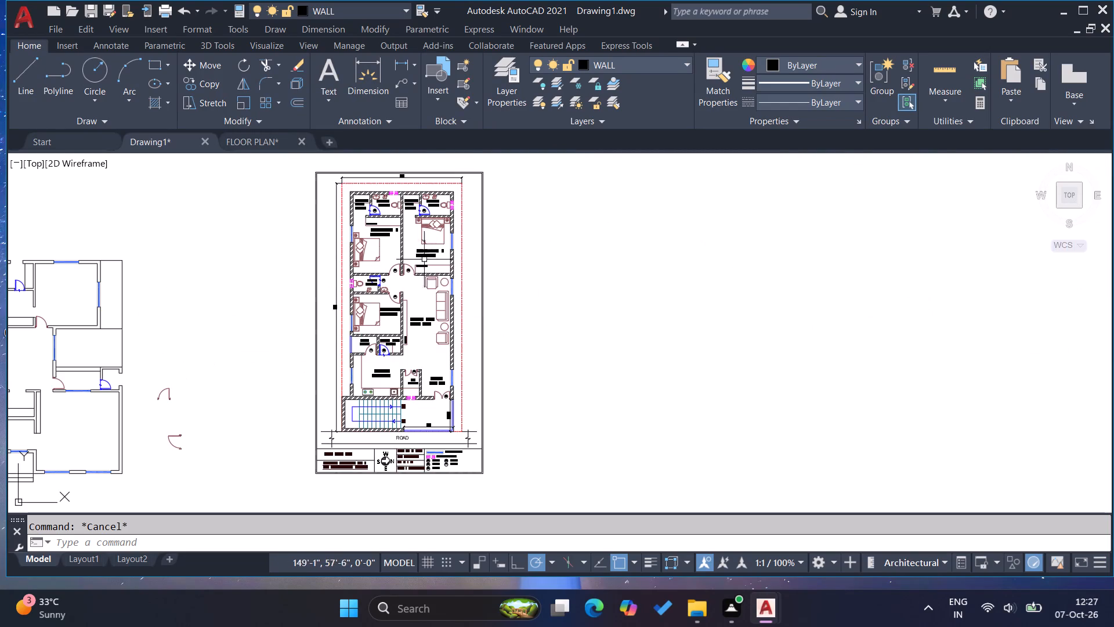
{"action": "scroll", "coordinate": [336, 277], "scroll_direction": "up", "scroll_amount": 6}
{"action": "scroll", "coordinate": [406, 276], "scroll_direction": "up", "scroll_amount": 2}
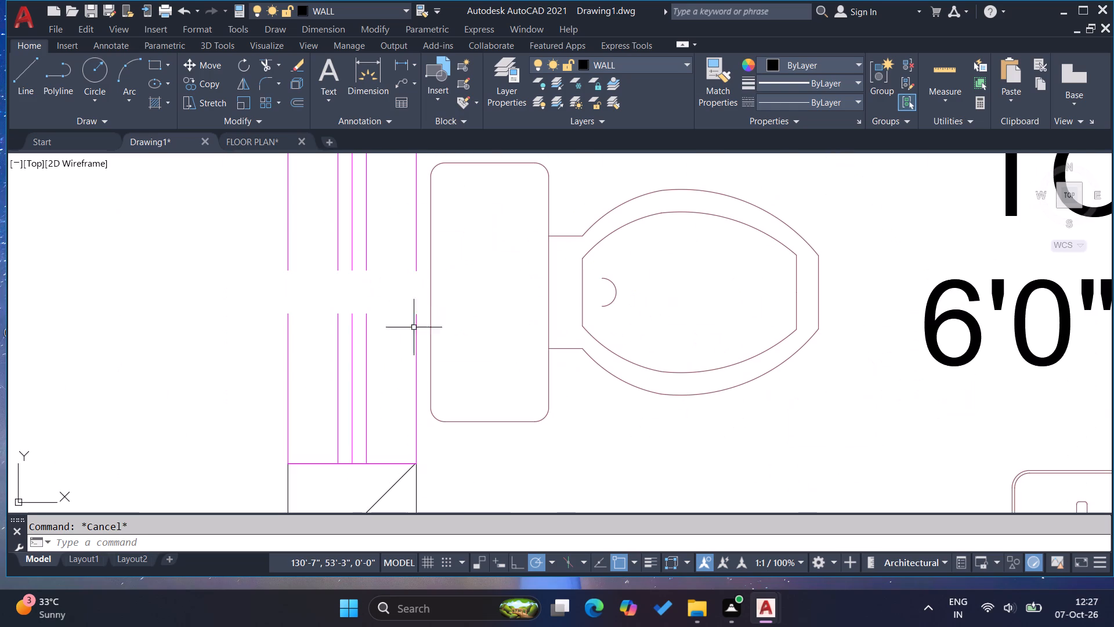
{"action": "left_click", "coordinate": [421, 402]}
{"action": "left_click", "coordinate": [243, 356]}
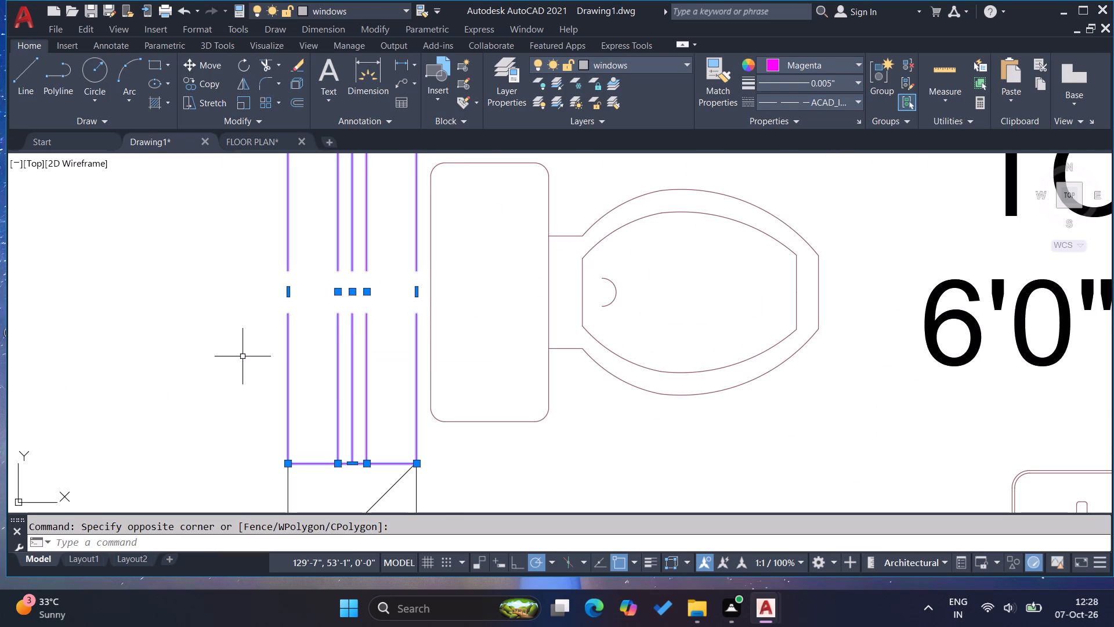
{"action": "type", "text": "co"}
{"action": "key", "text": "Return"}
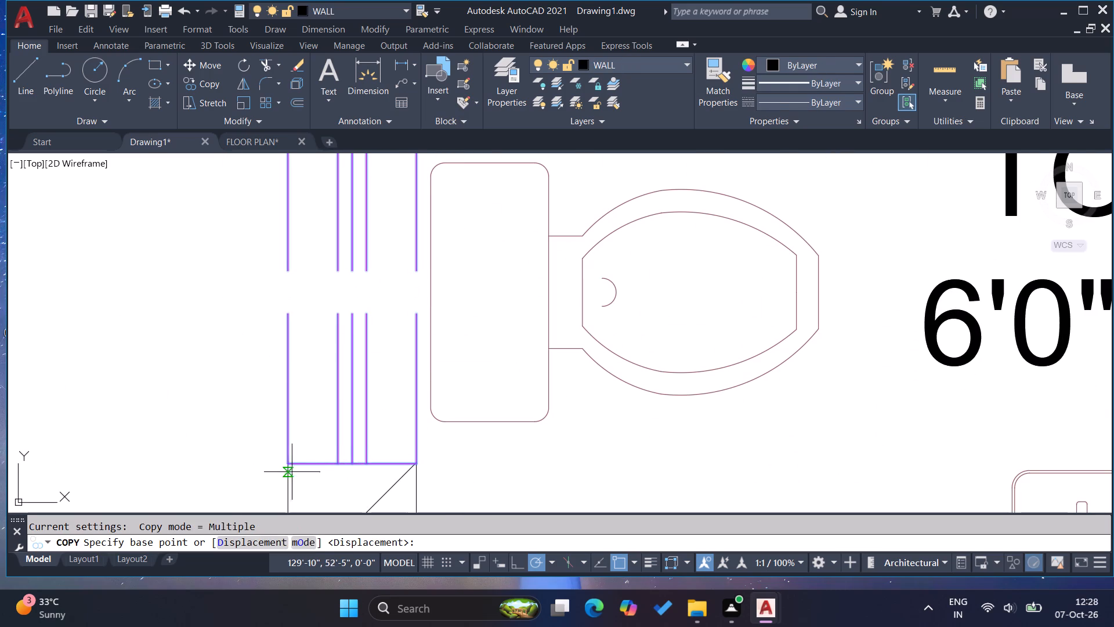
{"action": "left_click", "coordinate": [288, 469]}
{"action": "scroll", "coordinate": [607, 337], "scroll_direction": "down", "scroll_amount": 11}
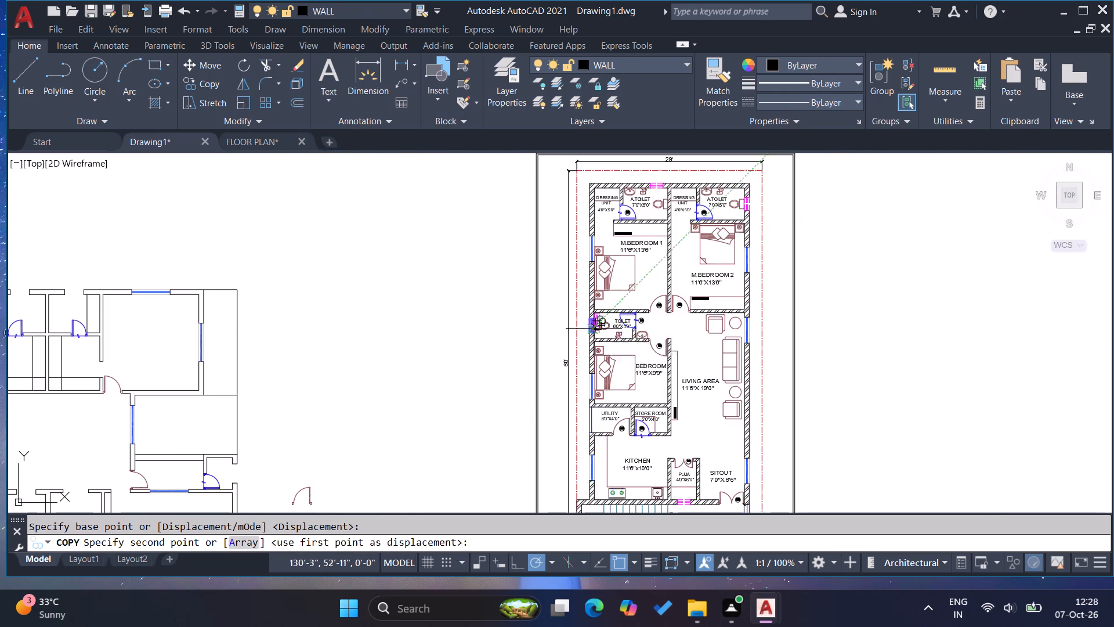
{"action": "scroll", "coordinate": [149, 448], "scroll_direction": "up", "scroll_amount": 2}
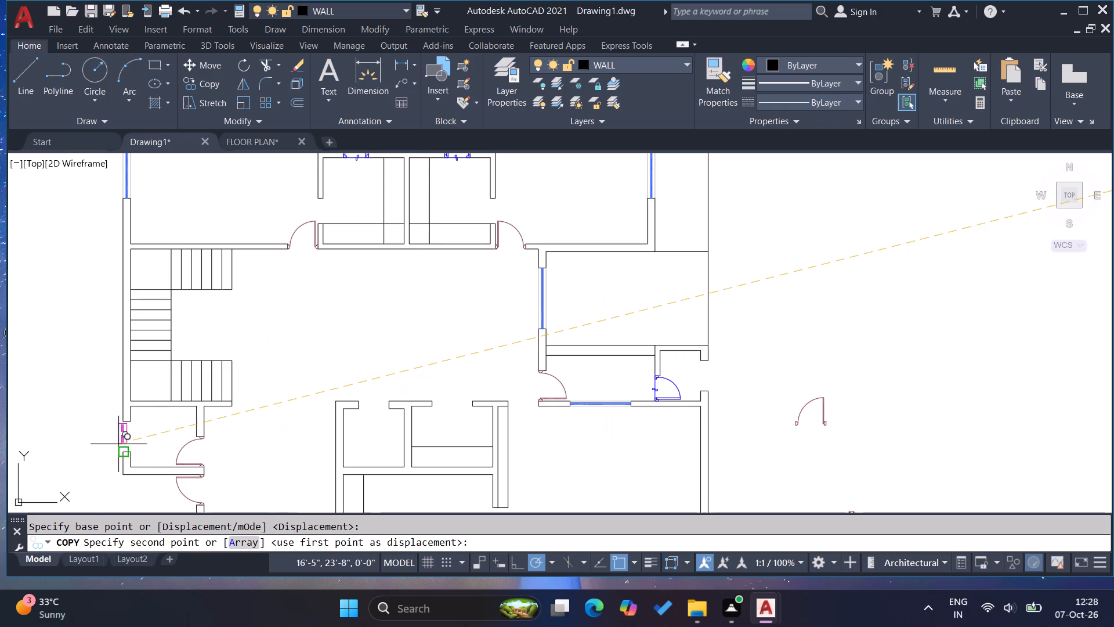
{"action": "left_click", "coordinate": [123, 449]}
{"action": "key", "text": "Escape"}
Stretch the copied ventilator's upper end to meet the end of the wall above the opening.
{"action": "scroll", "coordinate": [121, 441], "scroll_direction": "up", "scroll_amount": 4}
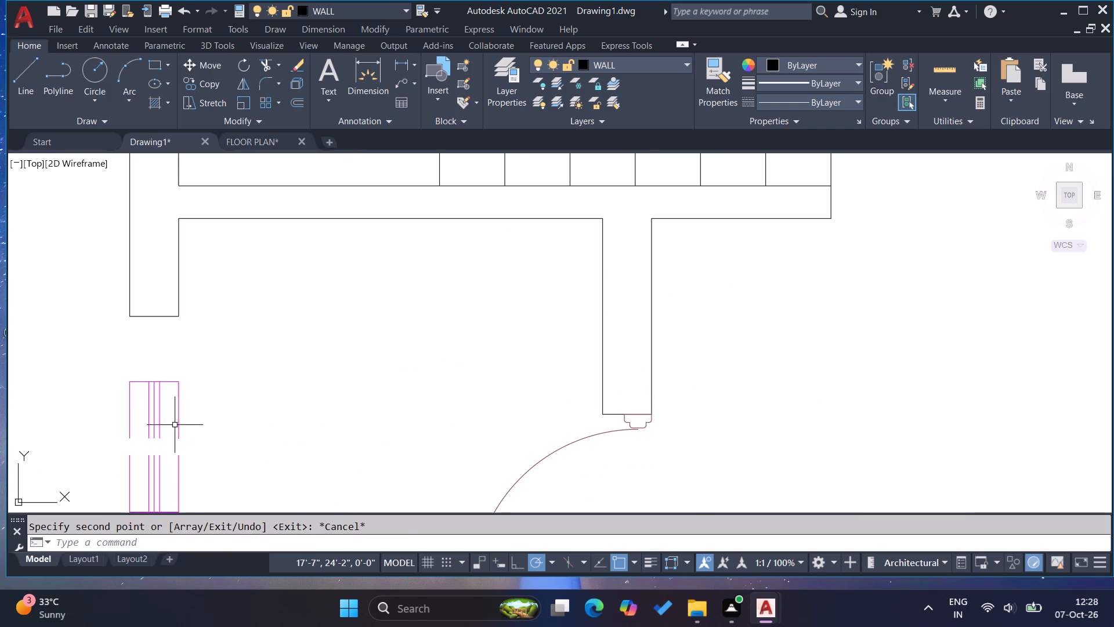
{"action": "left_click_drag", "start_coordinate": [187, 408], "coordinate": [180, 406]}
{"action": "left_click", "coordinate": [79, 357]}
{"action": "key", "text": "s"}
{"action": "key", "text": "Return"}
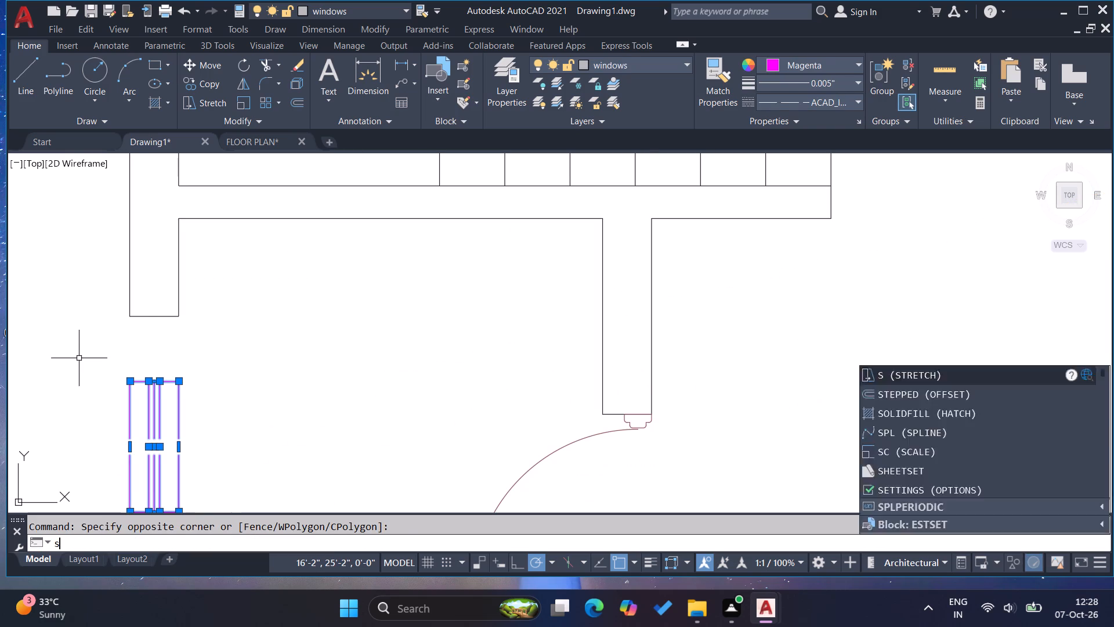
{"action": "left_click", "coordinate": [126, 379]}
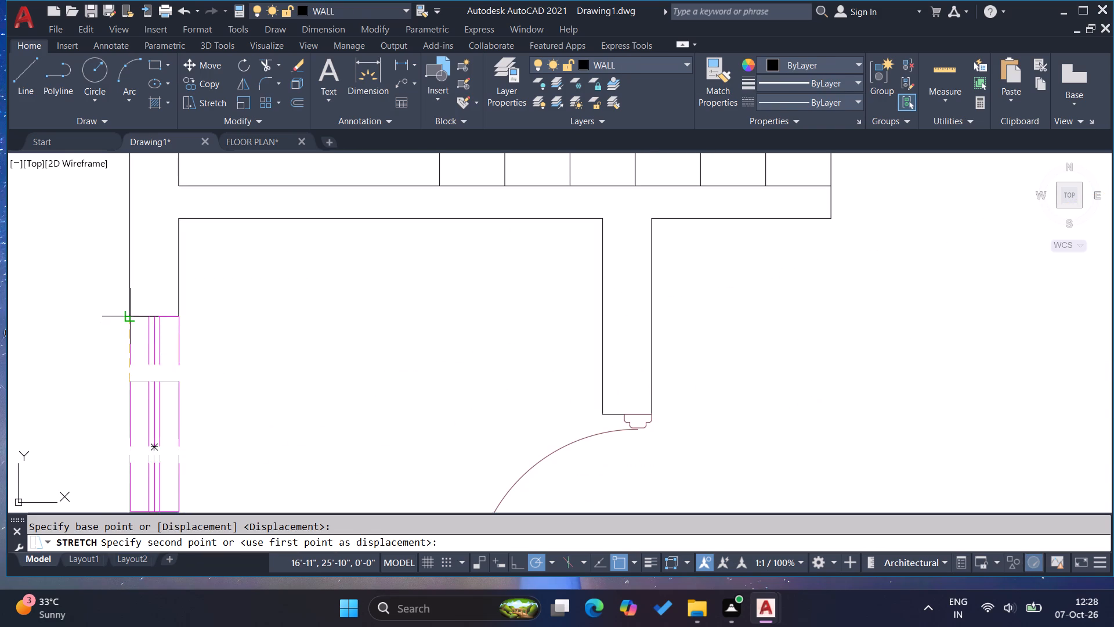
{"action": "left_click", "coordinate": [126, 319]}
{"action": "key", "text": "Escape"}
{"action": "key", "text": "Escape"}
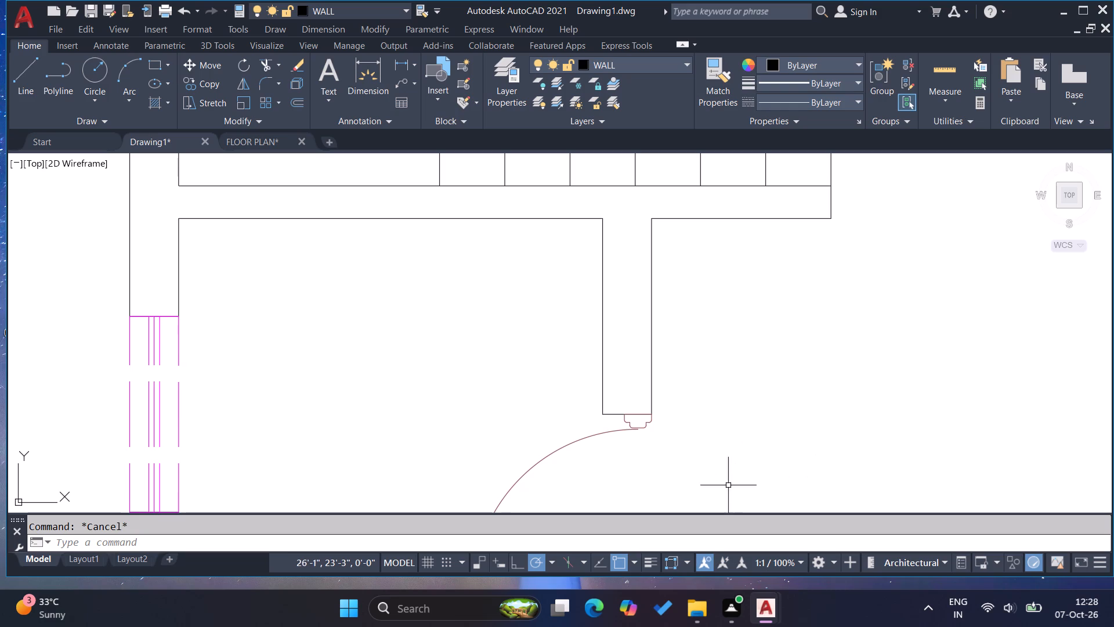
Copy the stretched ventilator by its lower left corner into the outer wall opening of the small room with the blue door on the right side.
{"action": "scroll", "coordinate": [244, 370], "scroll_direction": "down", "scroll_amount": 2}
{"action": "left_click", "coordinate": [253, 399]}
{"action": "left_click", "coordinate": [194, 396]}
{"action": "type", "text": "co"}
{"action": "key", "text": "Return"}
{"action": "left_click", "coordinate": [193, 426]}
{"action": "scroll", "coordinate": [161, 438], "scroll_direction": "down", "scroll_amount": 3}
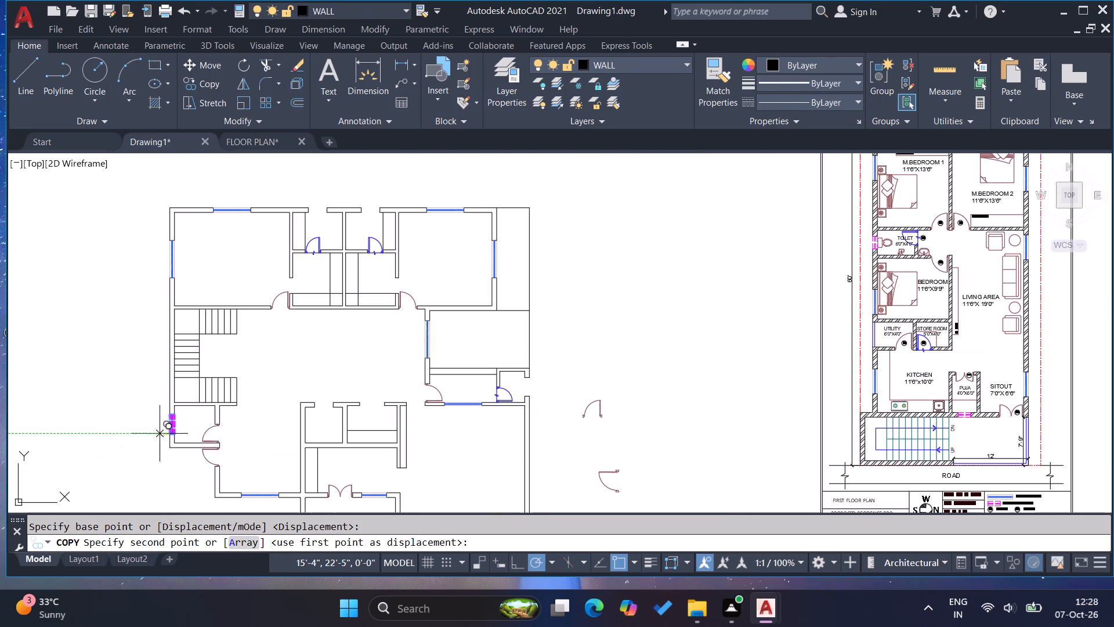
{"action": "scroll", "coordinate": [548, 407], "scroll_direction": "up", "scroll_amount": 2}
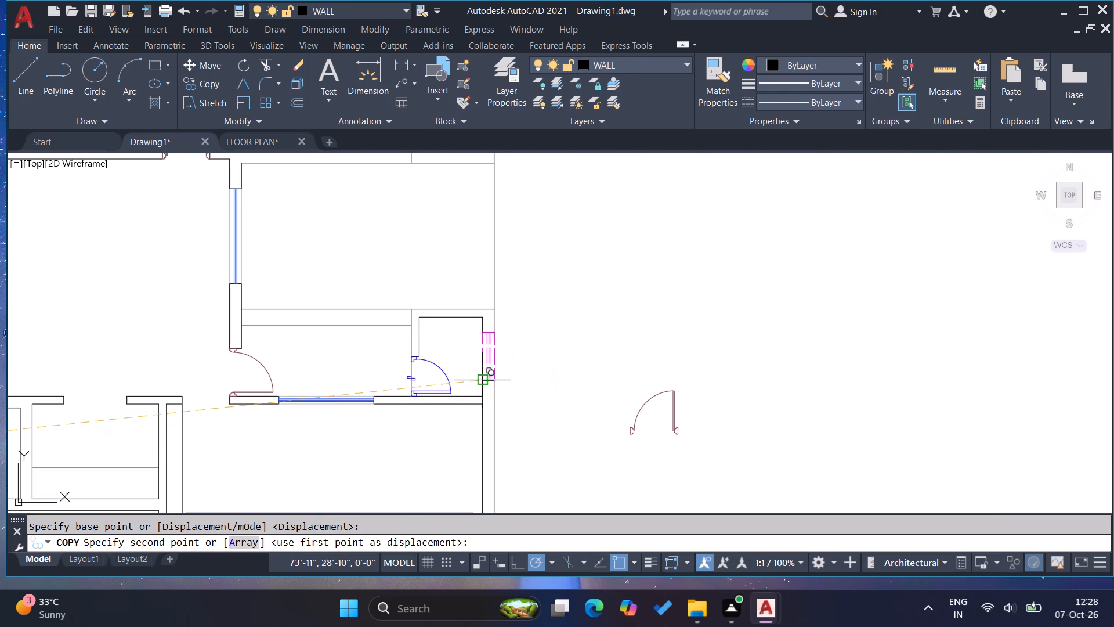
{"action": "left_click", "coordinate": [480, 381]}
Place another copy of the ventilator in the empty space above the plan's top wall, near the two toilet openings.
{"action": "scroll", "coordinate": [535, 412], "scroll_direction": "down", "scroll_amount": 3}
{"action": "scroll", "coordinate": [358, 283], "scroll_direction": "up", "scroll_amount": 2}
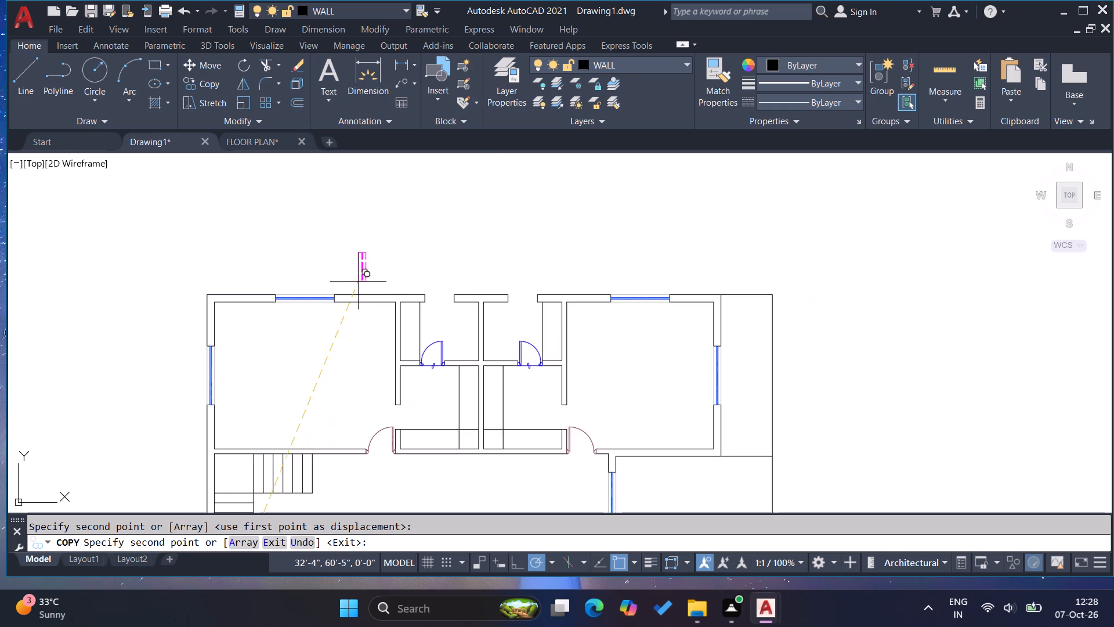
{"action": "scroll", "coordinate": [450, 280], "scroll_direction": "up", "scroll_amount": 3}
{"action": "left_click", "coordinate": [404, 293]}
{"action": "key", "text": "Escape"}
Rotate the ventilator copy above the top wall so that it lies horizontally.
{"action": "left_click_drag", "start_coordinate": [460, 308], "coordinate": [444, 302]}
{"action": "left_click", "coordinate": [382, 265]}
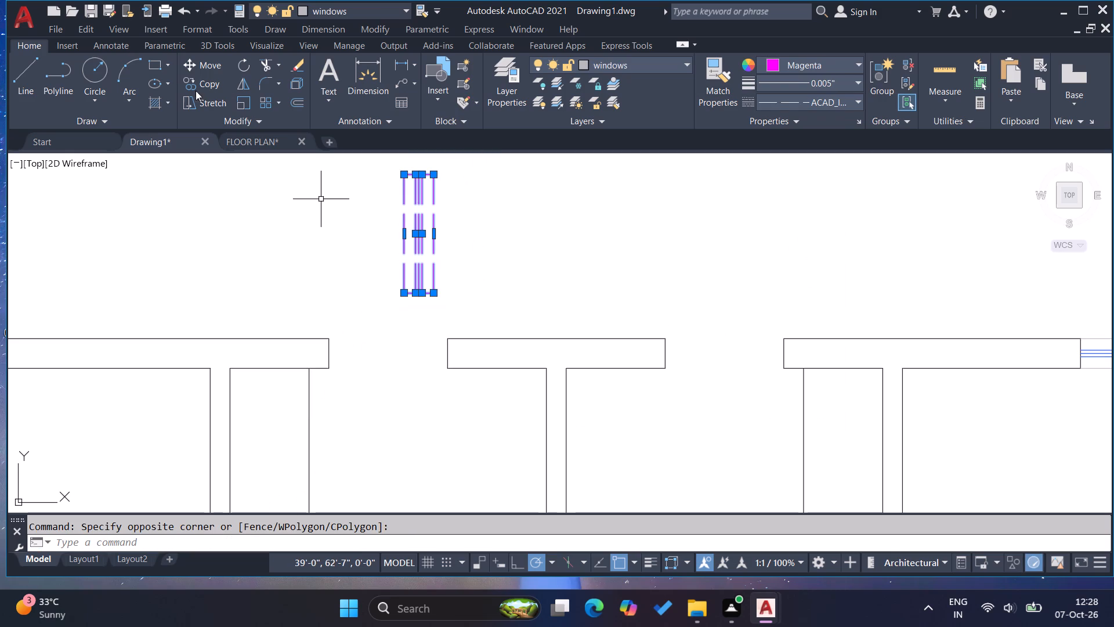
{"action": "left_click", "coordinate": [244, 62]}
{"action": "left_click", "coordinate": [450, 219]}
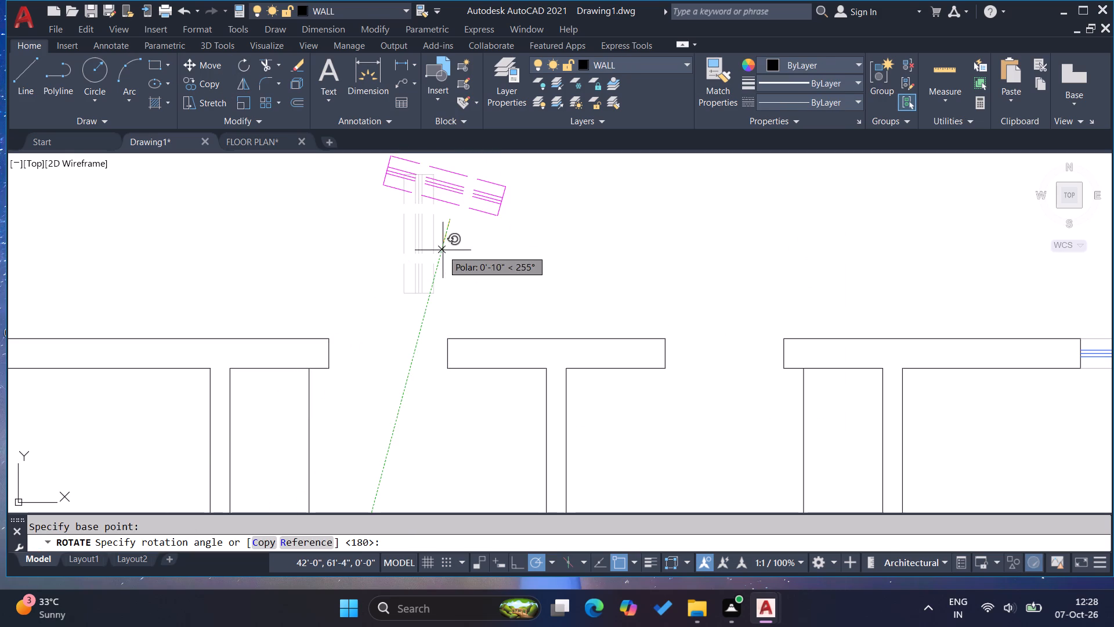
{"action": "left_click", "coordinate": [449, 260]}
Copy the horizontal ventilator by its lower left corner into both toilet openings in the plan's top wall.
{"action": "scroll", "coordinate": [447, 248], "scroll_direction": "down", "scroll_amount": 2}
{"action": "left_click", "coordinate": [491, 239]}
{"action": "left_click", "coordinate": [381, 189]}
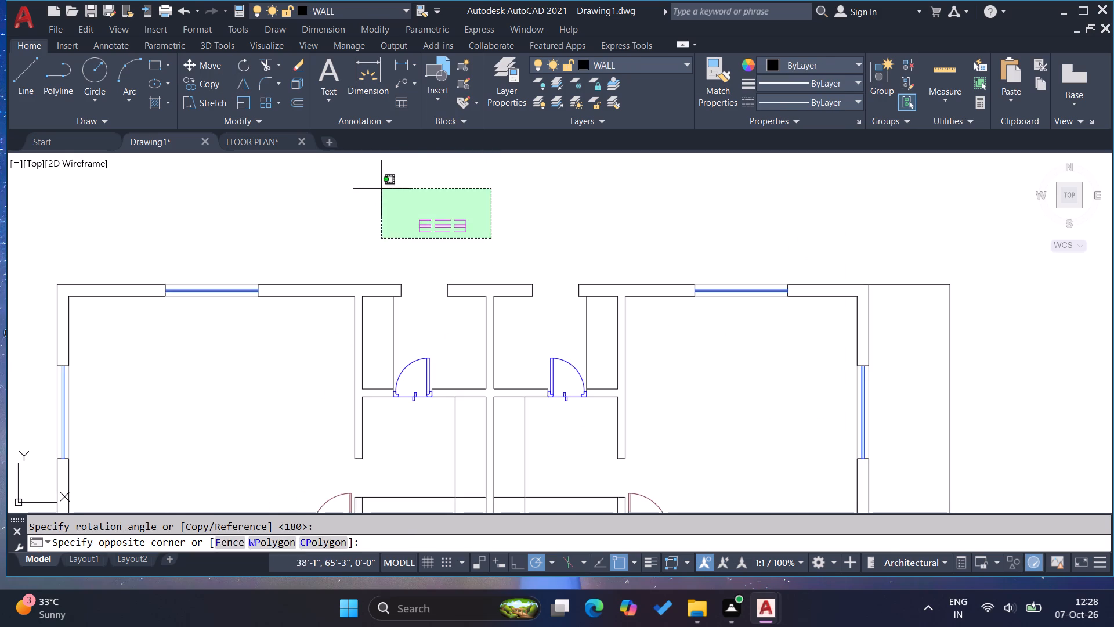
{"action": "type", "text": "co"}
{"action": "key", "text": "Return"}
{"action": "scroll", "coordinate": [389, 232], "scroll_direction": "up", "scroll_amount": 2}
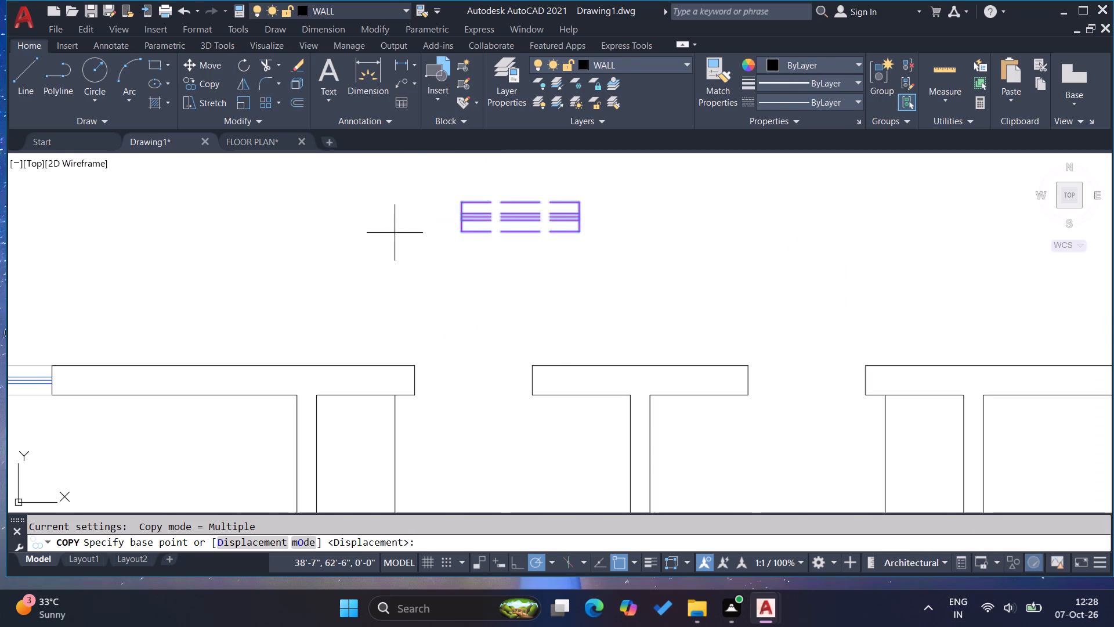
{"action": "left_click", "coordinate": [464, 234]}
{"action": "left_click", "coordinate": [417, 396]}
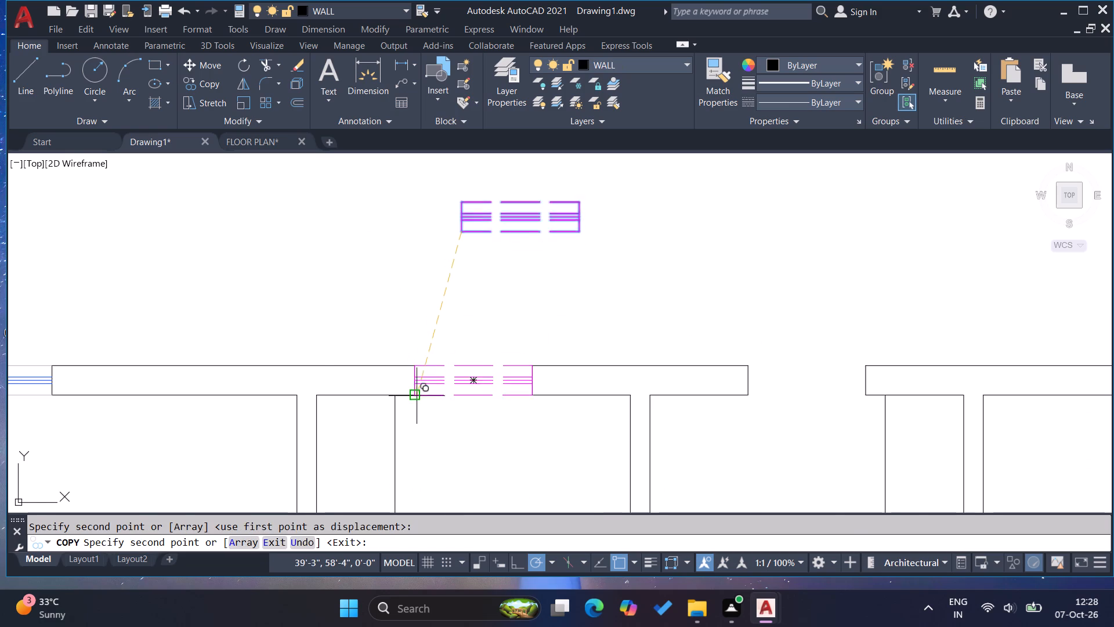
{"action": "scroll", "coordinate": [341, 340], "scroll_direction": "down", "scroll_amount": 2}
{"action": "scroll", "coordinate": [524, 369], "scroll_direction": "up", "scroll_amount": 3}
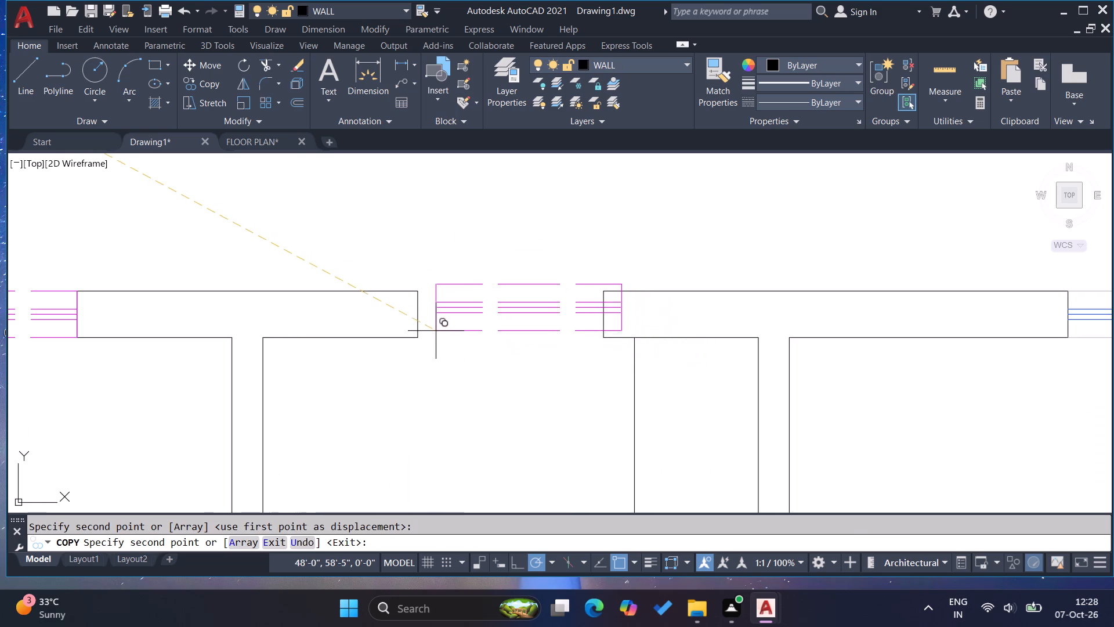
{"action": "left_click", "coordinate": [421, 337]}
{"action": "key", "text": "Escape"}
Delete the spare horizontal ventilator left above the top wall.
{"action": "scroll", "coordinate": [462, 359], "scroll_direction": "down", "scroll_amount": 2}
{"action": "key", "text": "Escape"}
{"action": "left_click_drag", "start_coordinate": [397, 277], "coordinate": [370, 258]}
{"action": "left_click", "coordinate": [248, 186]}
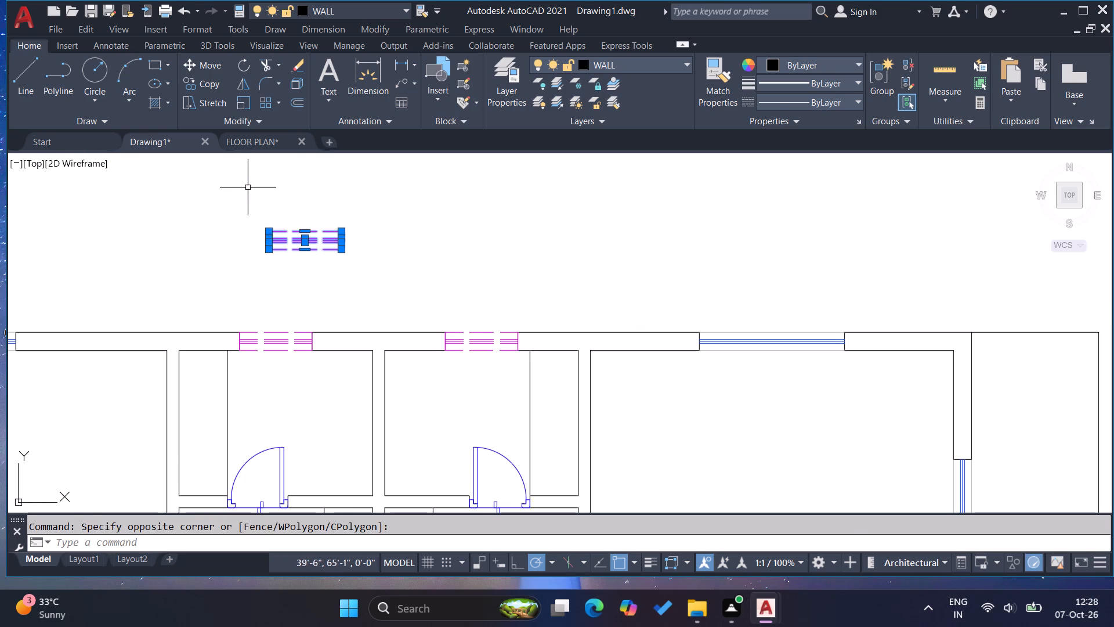
{"action": "key", "text": "Delete"}
{"action": "scroll", "coordinate": [398, 257], "scroll_direction": "down", "scroll_amount": 3}
{"action": "key", "text": "Escape"}
{"action": "key", "text": "Escape"}
{"action": "key", "text": "Escape"}
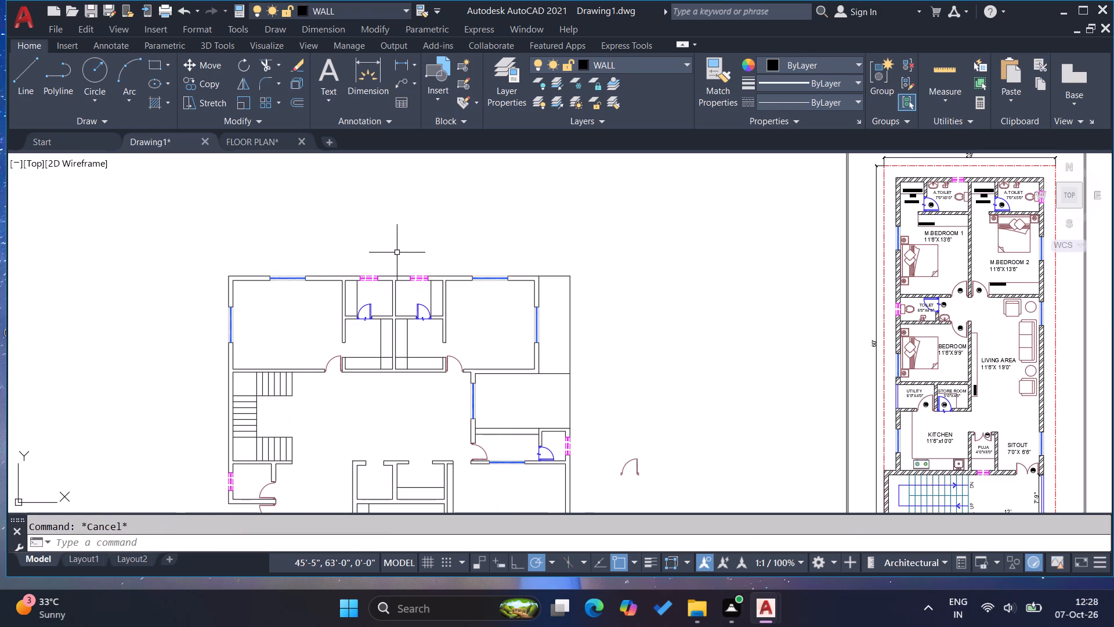
Examine the new plan around the double-door entrance and the staircase for remaining work.
{"action": "scroll", "coordinate": [404, 257], "scroll_direction": "down", "scroll_amount": 1}
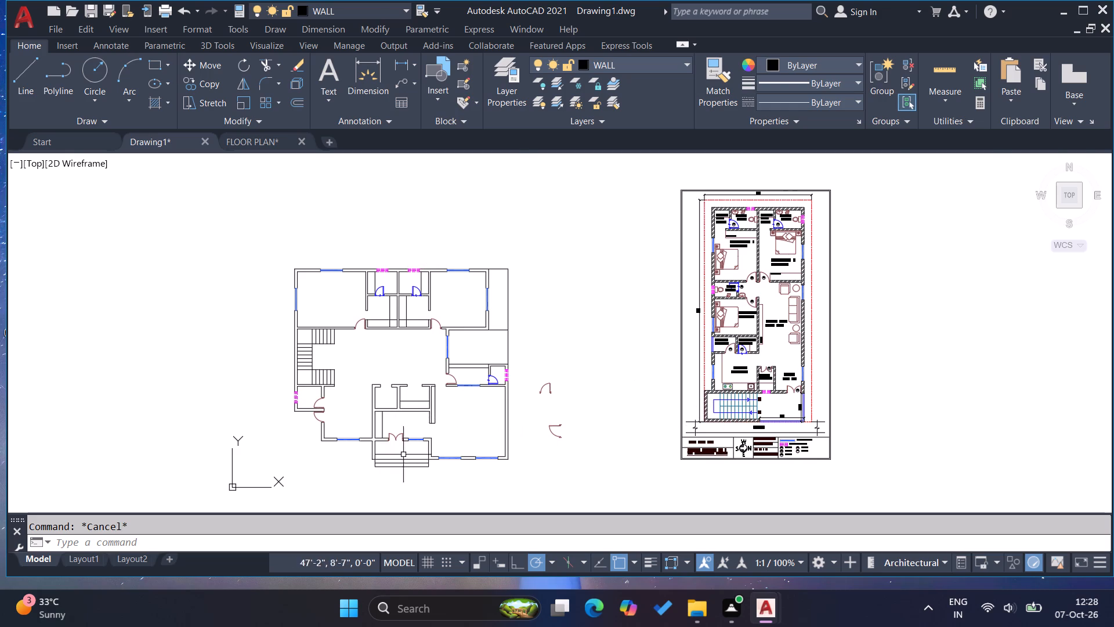
{"action": "scroll", "coordinate": [394, 448], "scroll_direction": "up", "scroll_amount": 2}
{"action": "left_click", "coordinate": [396, 433]}
{"action": "left_click", "coordinate": [394, 409]}
{"action": "key", "text": "Escape"}
{"action": "key", "text": "Escape"}
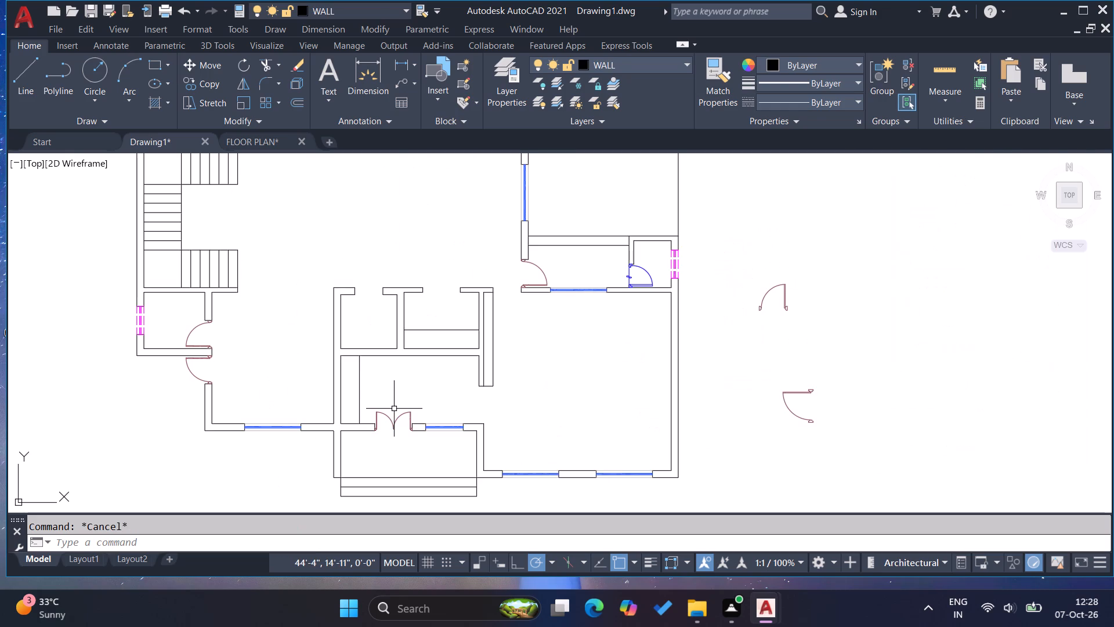
{"action": "key", "text": "Escape"}
{"action": "scroll", "coordinate": [393, 409], "scroll_direction": "down", "scroll_amount": 1}
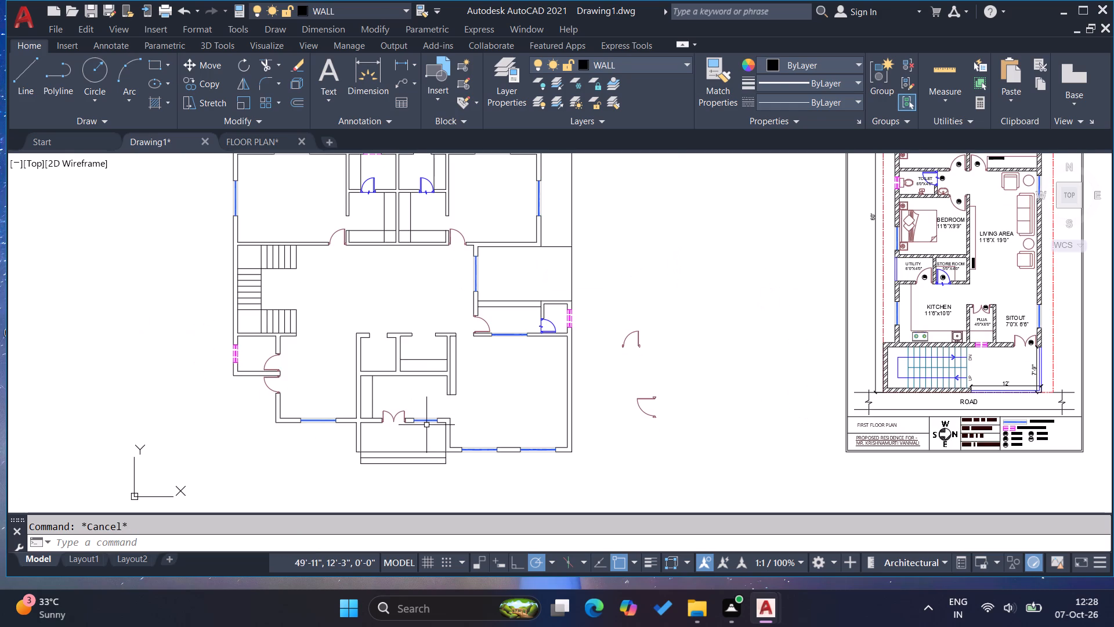
{"action": "scroll", "coordinate": [260, 304], "scroll_direction": "up", "scroll_amount": 1}
{"action": "scroll", "coordinate": [373, 356], "scroll_direction": "down", "scroll_amount": 1}
{"action": "scroll", "coordinate": [305, 301], "scroll_direction": "up", "scroll_amount": 2}
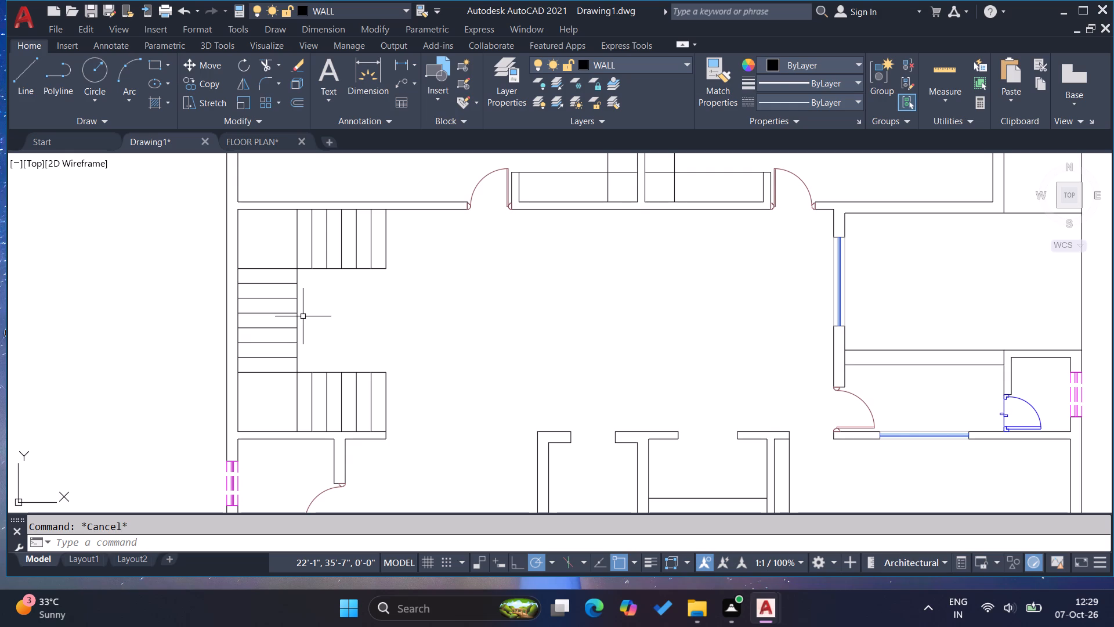
{"action": "key", "text": "Escape"}
{"action": "key", "text": "Escape"}
{"action": "key", "text": "Escape"}
{"action": "key", "text": "Escape"}
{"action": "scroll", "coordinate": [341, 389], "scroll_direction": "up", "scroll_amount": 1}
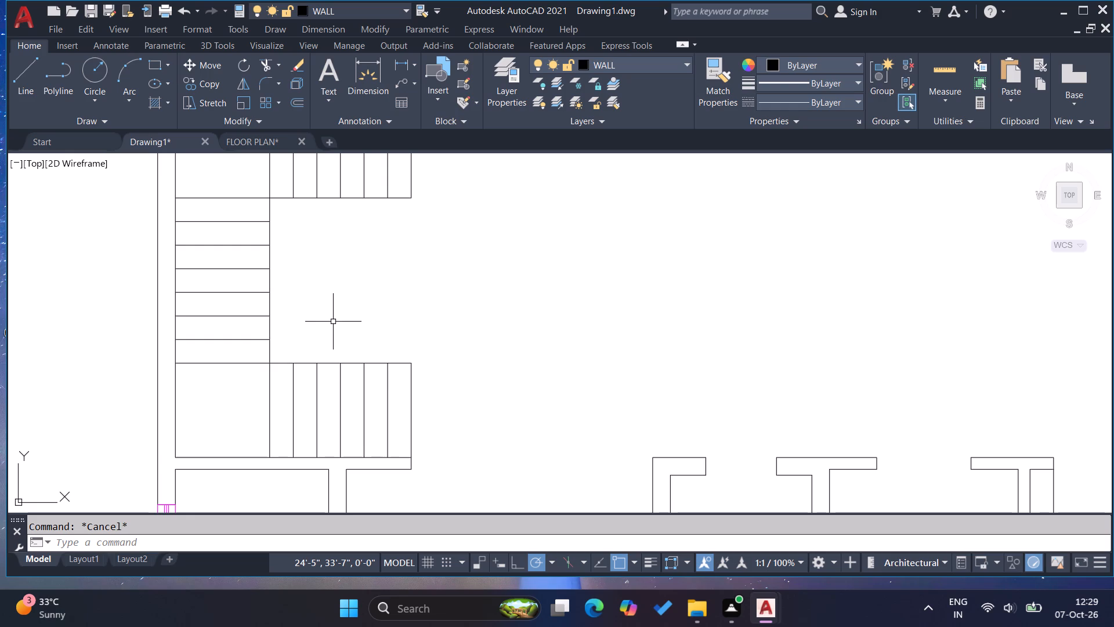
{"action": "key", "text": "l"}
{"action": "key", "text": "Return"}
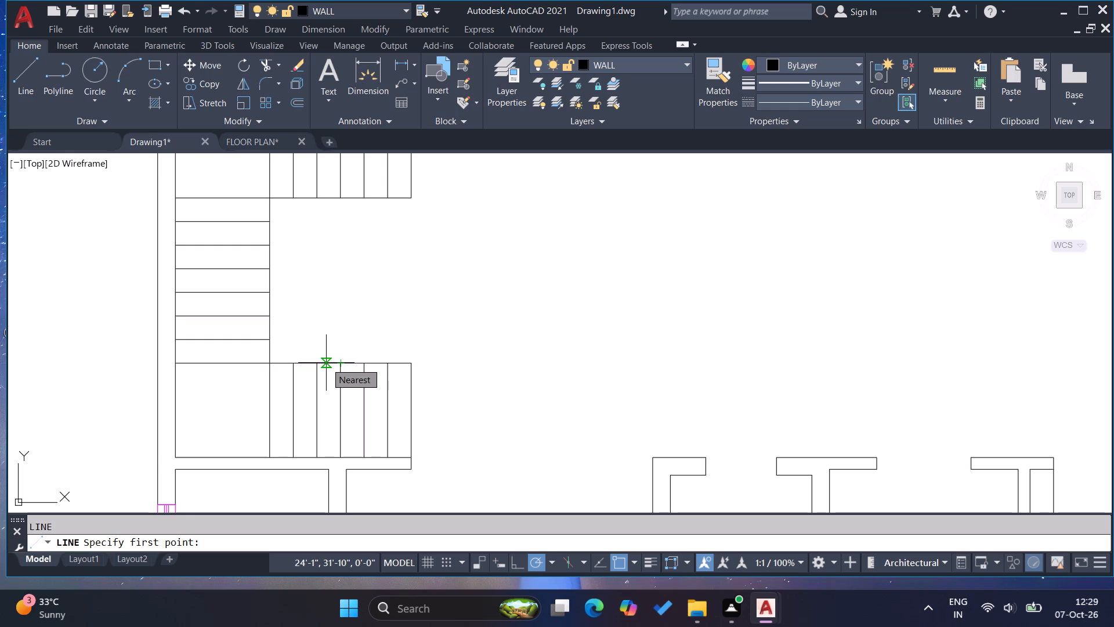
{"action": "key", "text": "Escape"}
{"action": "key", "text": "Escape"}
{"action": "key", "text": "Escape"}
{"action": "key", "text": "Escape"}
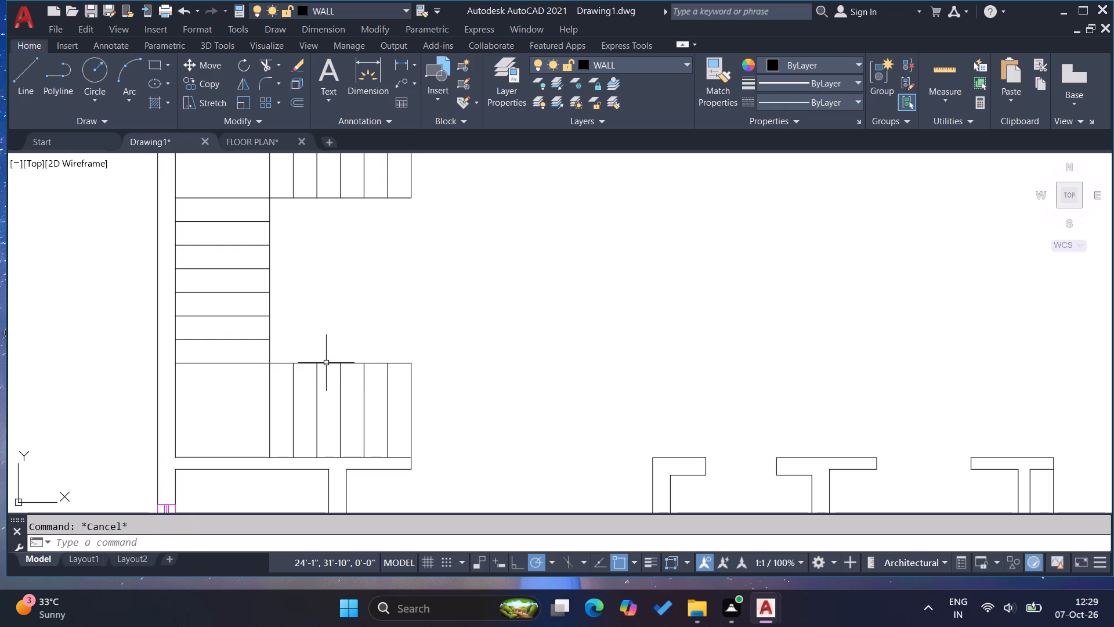
Draw a line up from the fourth tread line of the lower stair flight, level with a middle-flight tread, and across to that flight's edge.
{"action": "key", "text": "l"}
{"action": "key", "text": "Return"}
{"action": "left_click", "coordinate": [361, 366]}
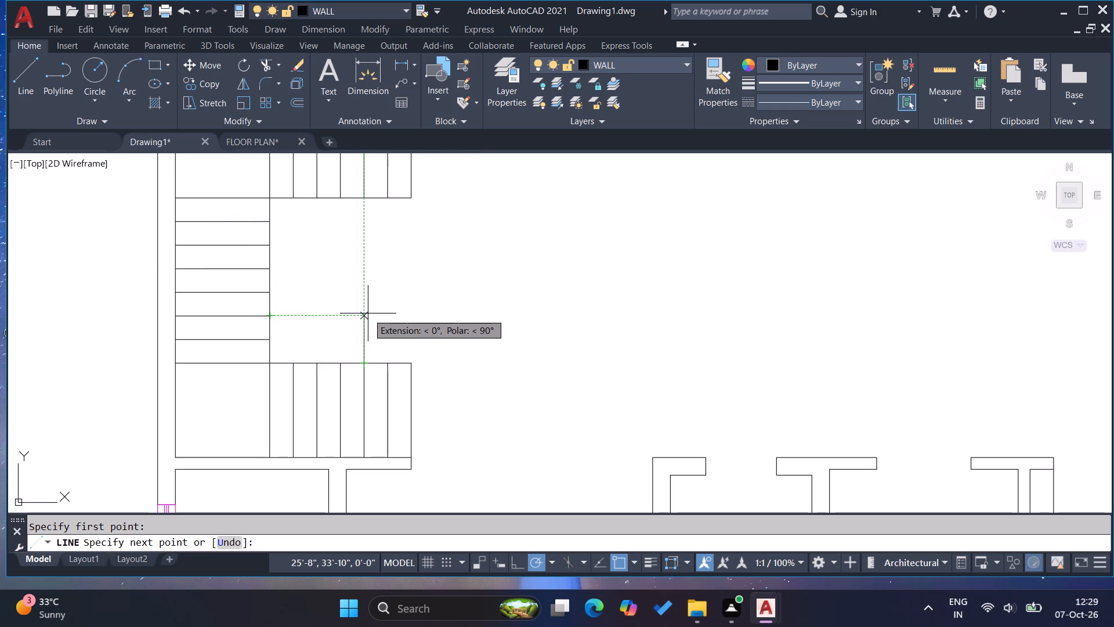
{"action": "left_click", "coordinate": [368, 313]}
{"action": "left_click", "coordinate": [273, 317]}
{"action": "key", "text": "Escape"}
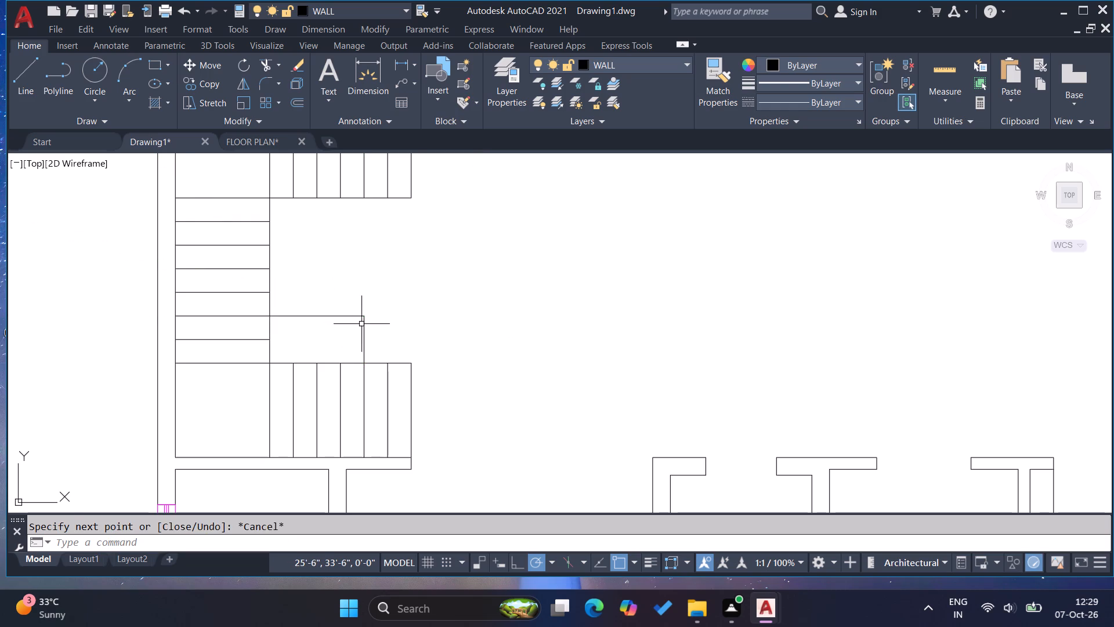
Offset the two new stairwell lines outward by 1', the horizontal one upward and the vertical one to the right.
{"action": "key", "text": "Escape"}
{"action": "key", "text": "o"}
{"action": "key", "text": "Return"}
{"action": "type", "text": "1'"}
{"action": "key", "text": "Return"}
{"action": "left_click", "coordinate": [343, 315]}
{"action": "left_click", "coordinate": [339, 295]}
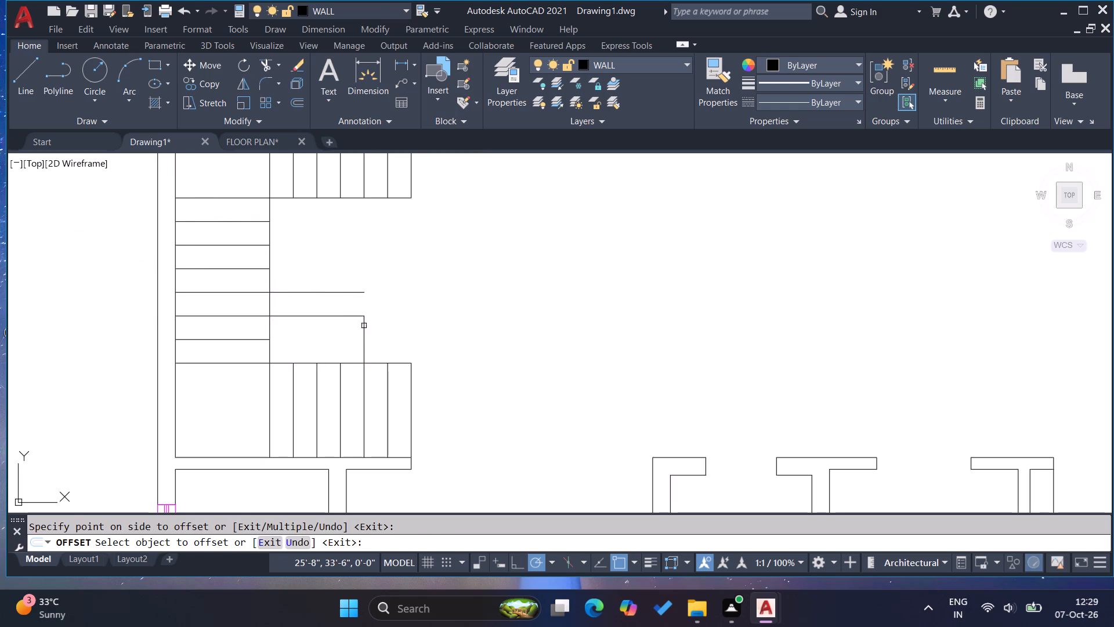
{"action": "left_click", "coordinate": [365, 331]}
{"action": "left_click", "coordinate": [400, 334]}
{"action": "key", "text": "Escape"}
{"action": "key", "text": "Escape"}
{"action": "key", "text": "Escape"}
{"action": "key", "text": "Escape"}
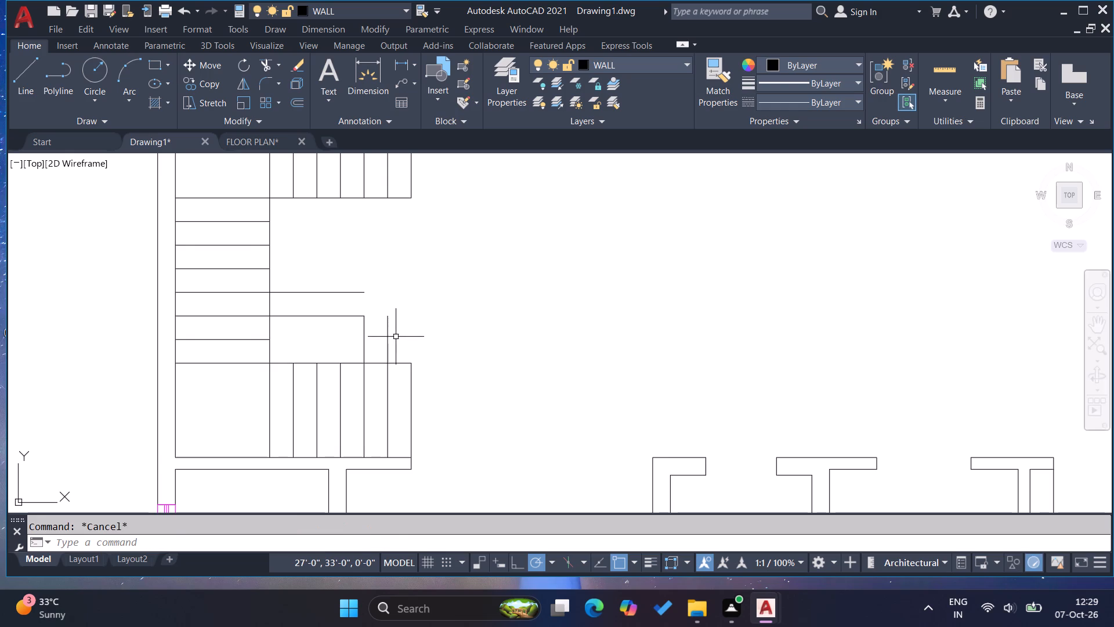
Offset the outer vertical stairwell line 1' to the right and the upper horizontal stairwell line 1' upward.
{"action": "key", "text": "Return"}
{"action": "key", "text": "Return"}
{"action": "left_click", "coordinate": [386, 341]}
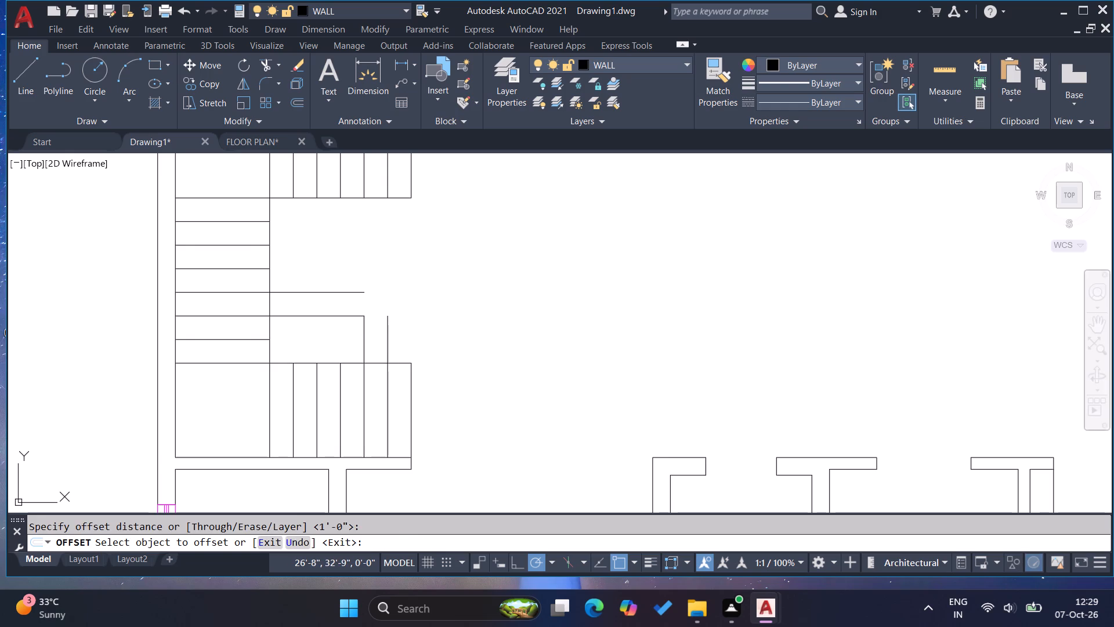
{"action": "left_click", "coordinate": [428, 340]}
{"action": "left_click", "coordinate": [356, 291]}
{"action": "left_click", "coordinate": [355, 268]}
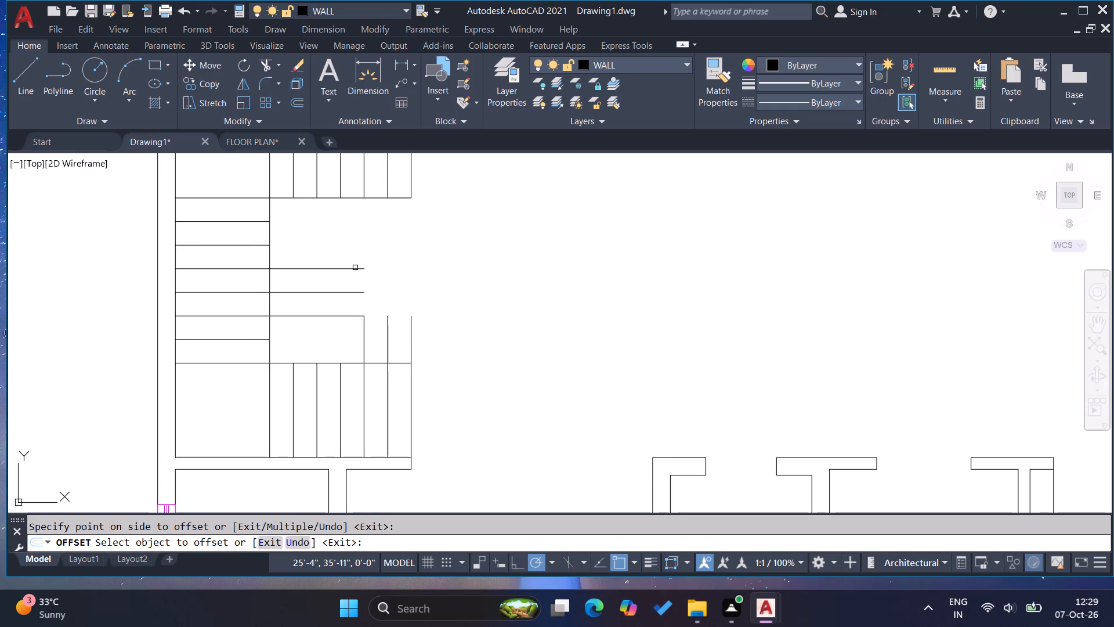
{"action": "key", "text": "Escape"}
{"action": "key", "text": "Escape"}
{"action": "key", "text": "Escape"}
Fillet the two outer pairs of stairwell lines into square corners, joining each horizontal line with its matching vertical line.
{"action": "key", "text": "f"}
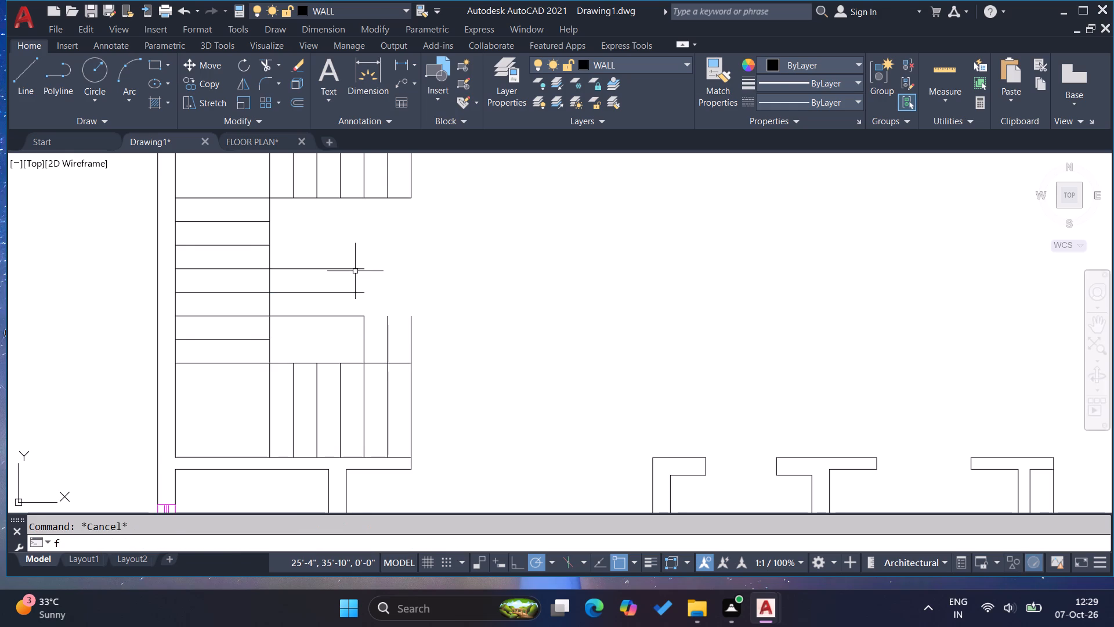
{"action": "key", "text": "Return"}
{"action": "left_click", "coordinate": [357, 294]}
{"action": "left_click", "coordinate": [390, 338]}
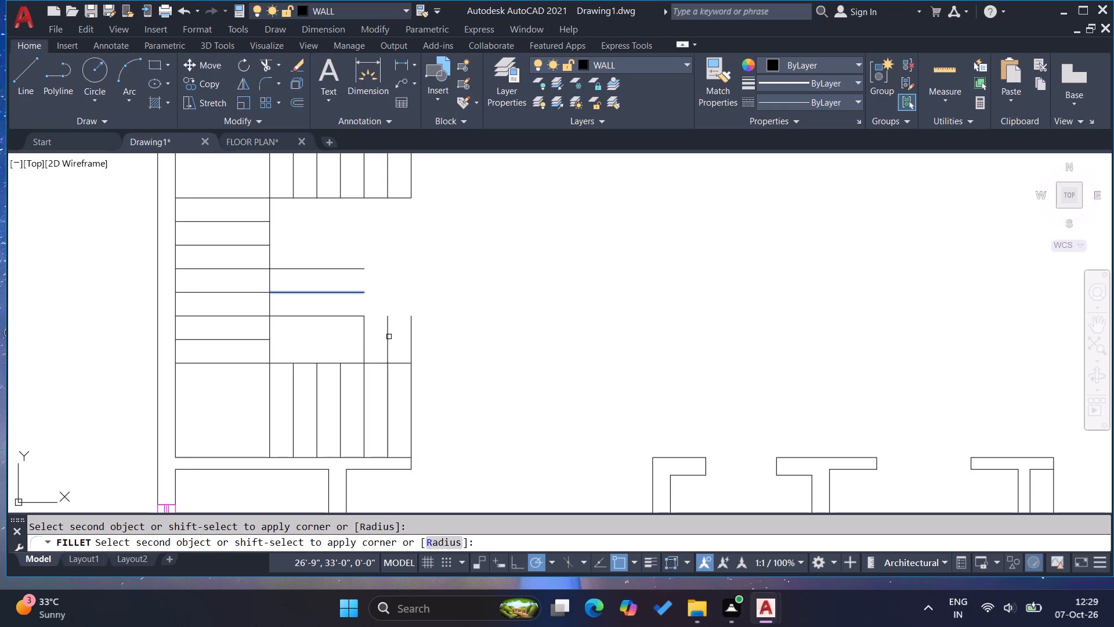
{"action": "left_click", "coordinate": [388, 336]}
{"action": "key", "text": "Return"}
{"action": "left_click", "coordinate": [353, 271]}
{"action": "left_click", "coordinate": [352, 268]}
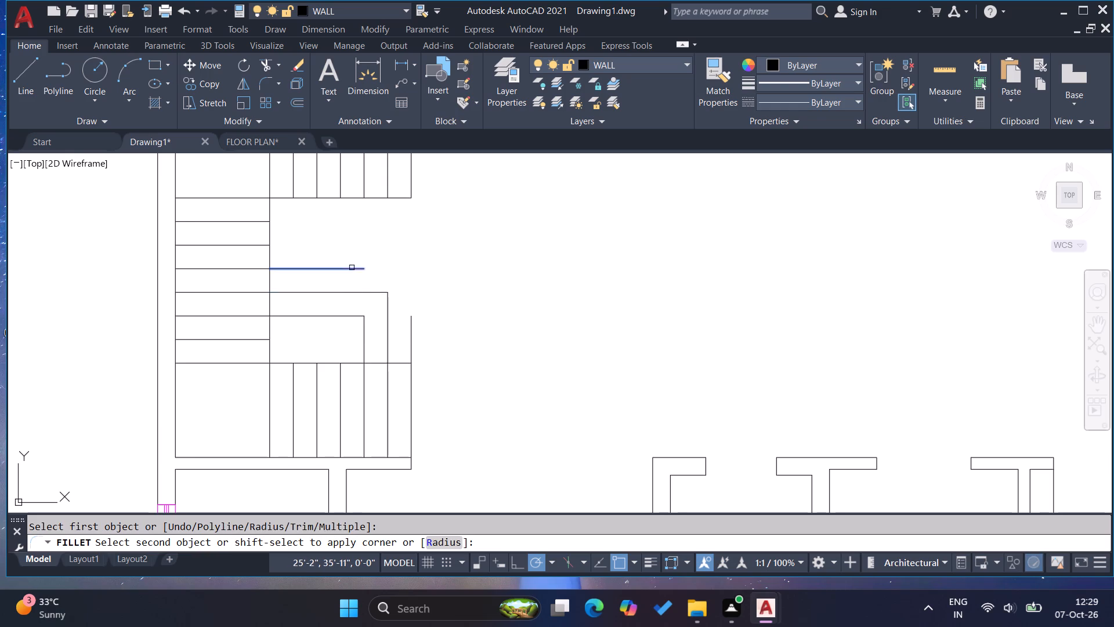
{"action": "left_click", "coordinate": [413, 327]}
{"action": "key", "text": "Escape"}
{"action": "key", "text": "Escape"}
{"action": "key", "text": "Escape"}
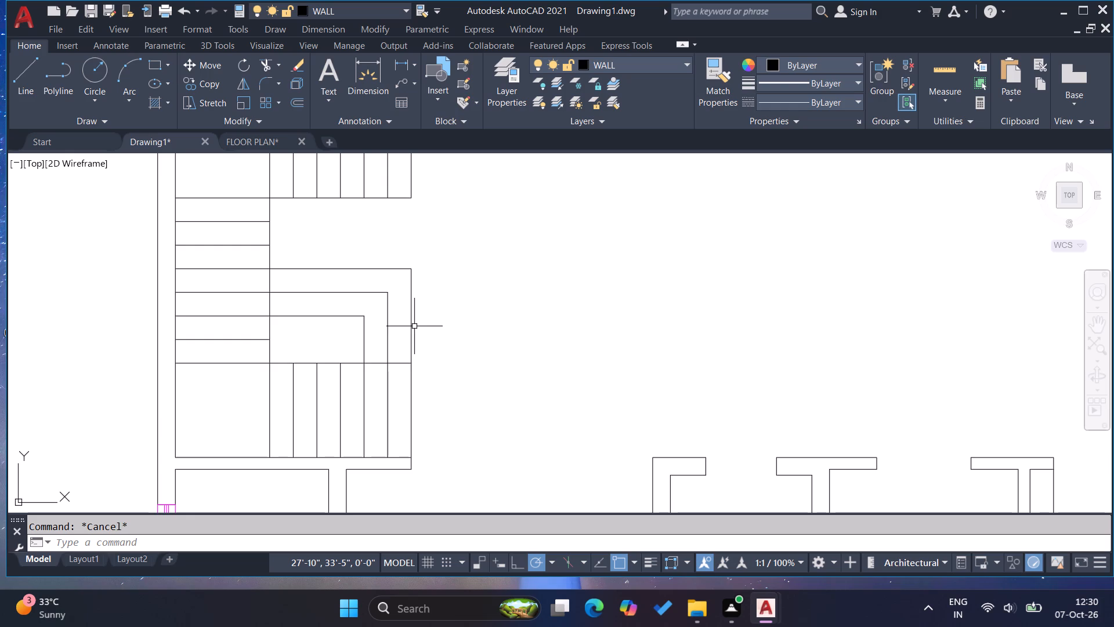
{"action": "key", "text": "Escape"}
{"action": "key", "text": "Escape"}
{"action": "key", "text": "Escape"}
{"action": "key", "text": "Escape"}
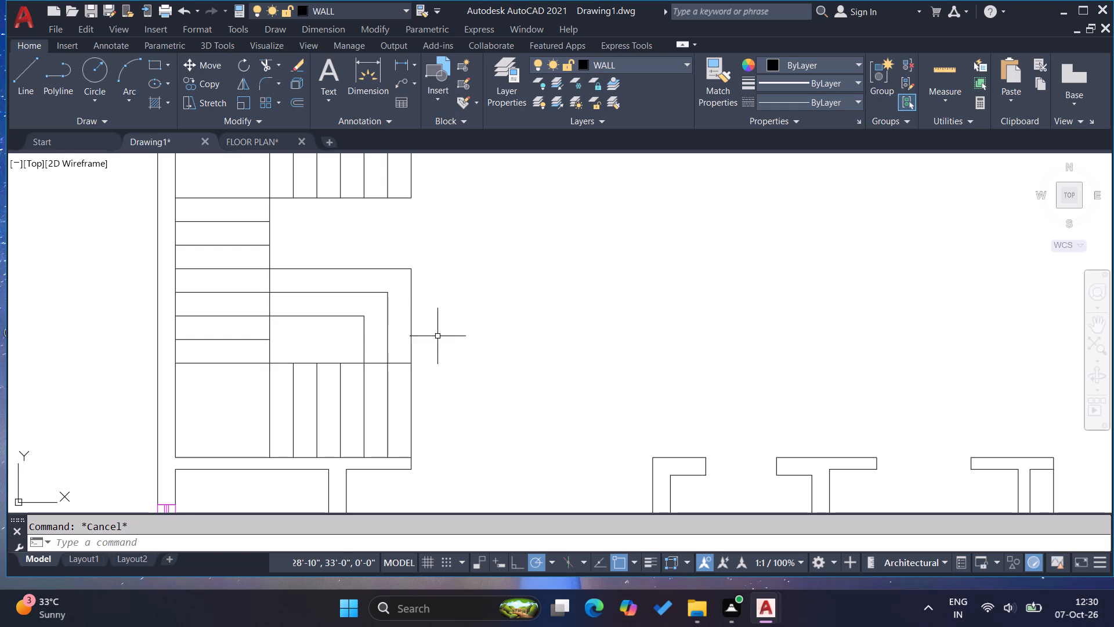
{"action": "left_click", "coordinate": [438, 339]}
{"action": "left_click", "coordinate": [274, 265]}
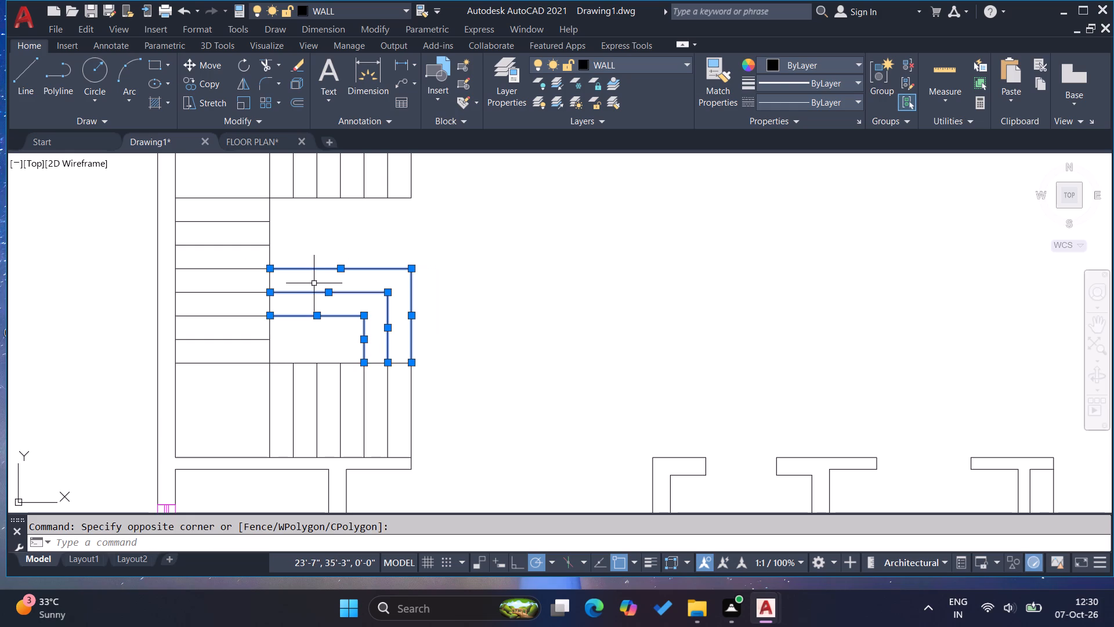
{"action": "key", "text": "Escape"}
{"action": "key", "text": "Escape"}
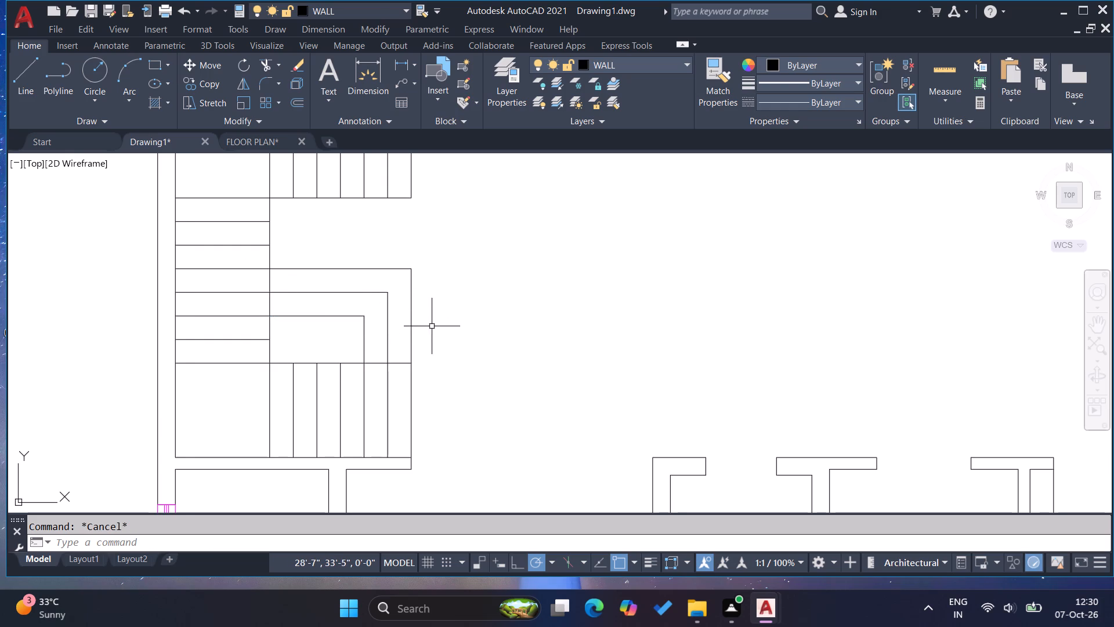
Delete the two outer L-shaped pairs of stairwell lines, keeping only the innermost pair.
{"action": "left_click", "coordinate": [414, 285]}
{"action": "left_click", "coordinate": [398, 252]}
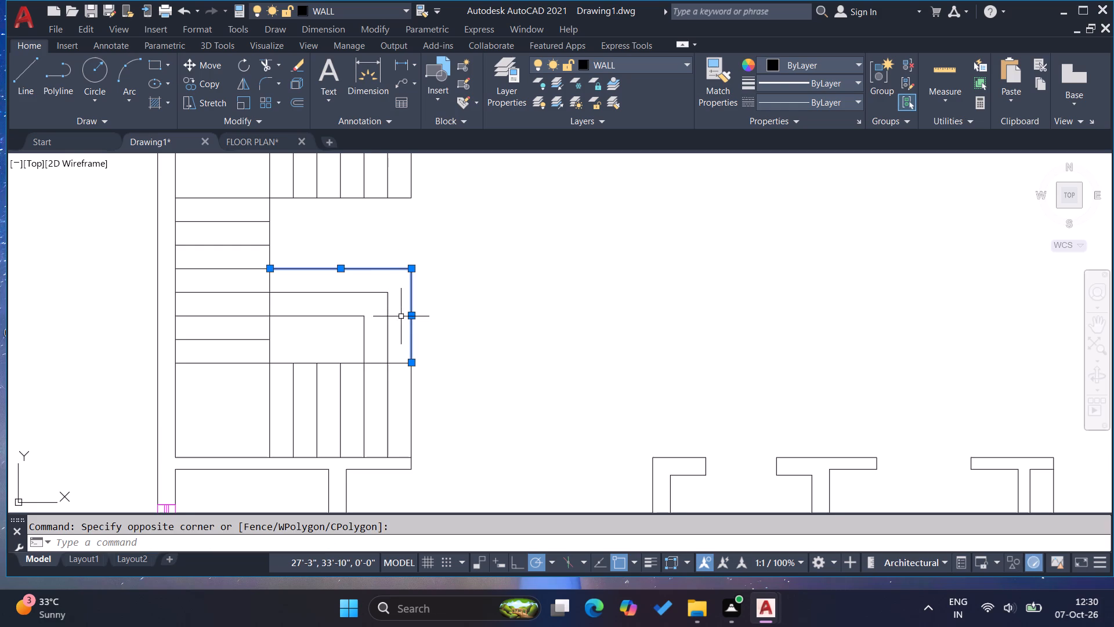
{"action": "left_click", "coordinate": [401, 316]}
{"action": "left_click", "coordinate": [377, 268]}
{"action": "key", "text": "Delete"}
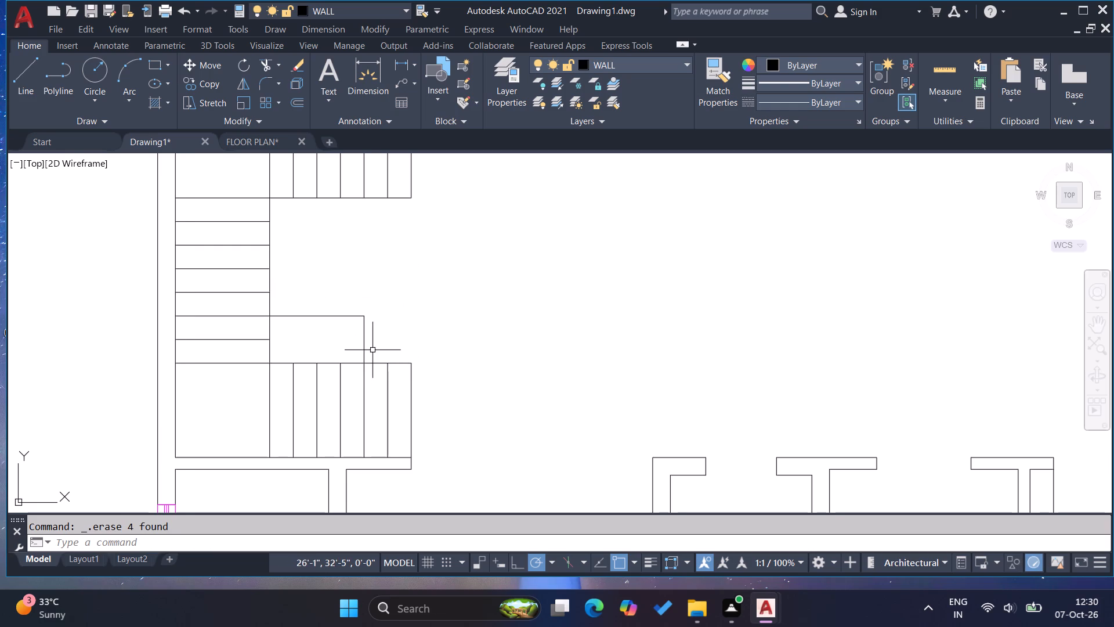
{"action": "key", "text": "Escape"}
{"action": "key", "text": "Escape"}
{"action": "key", "text": "Escape"}
Move the remaining horizontal stairwell line down by 1'.
{"action": "left_click", "coordinate": [346, 330]}
{"action": "left_click", "coordinate": [335, 304]}
{"action": "key", "text": "m"}
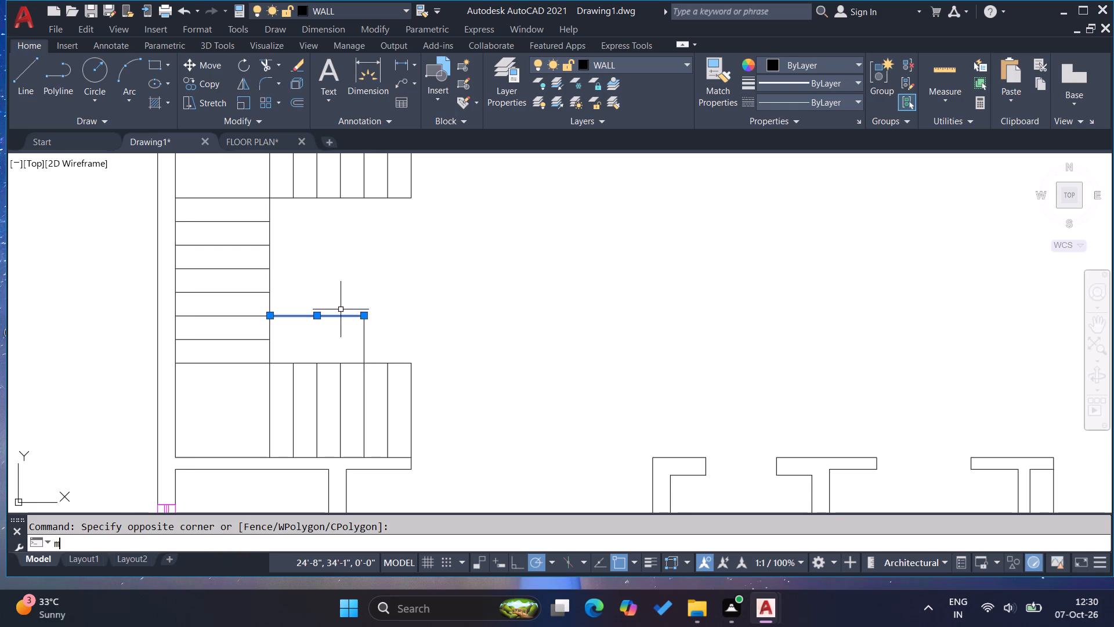
{"action": "key", "text": "Return"}
{"action": "left_click", "coordinate": [345, 331]}
{"action": "type", "text": "1'"}
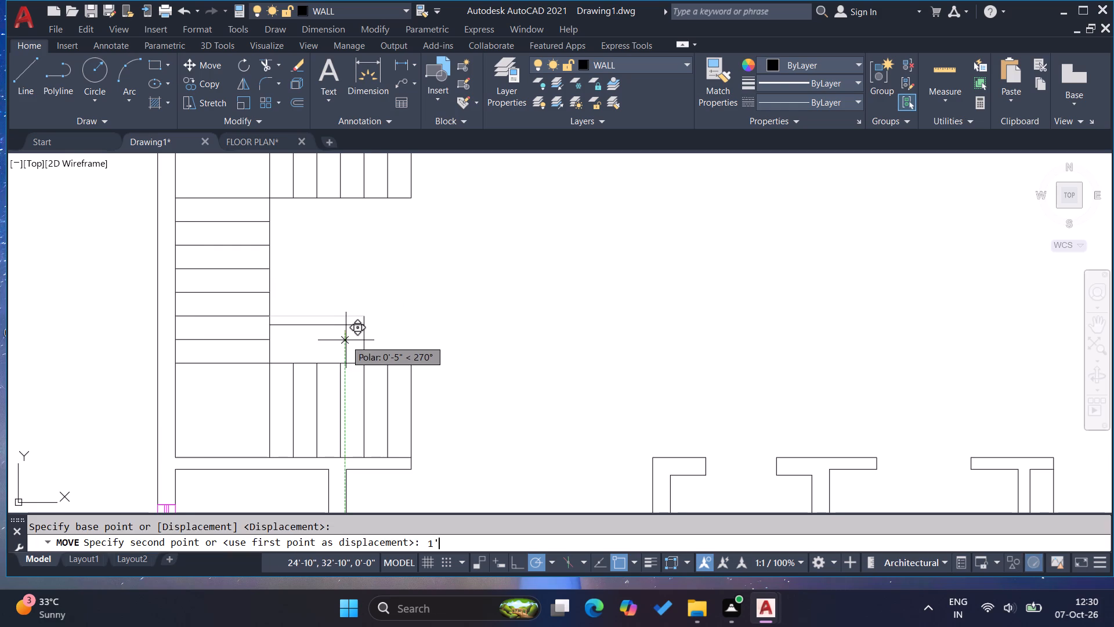
{"action": "key", "text": "Return"}
{"action": "key", "text": "Escape"}
{"action": "key", "text": "Escape"}
Trim the part of the vertical stairwell line that projects above the lowered horizontal line.
{"action": "type", "text": "tr"}
{"action": "key", "text": "Return"}
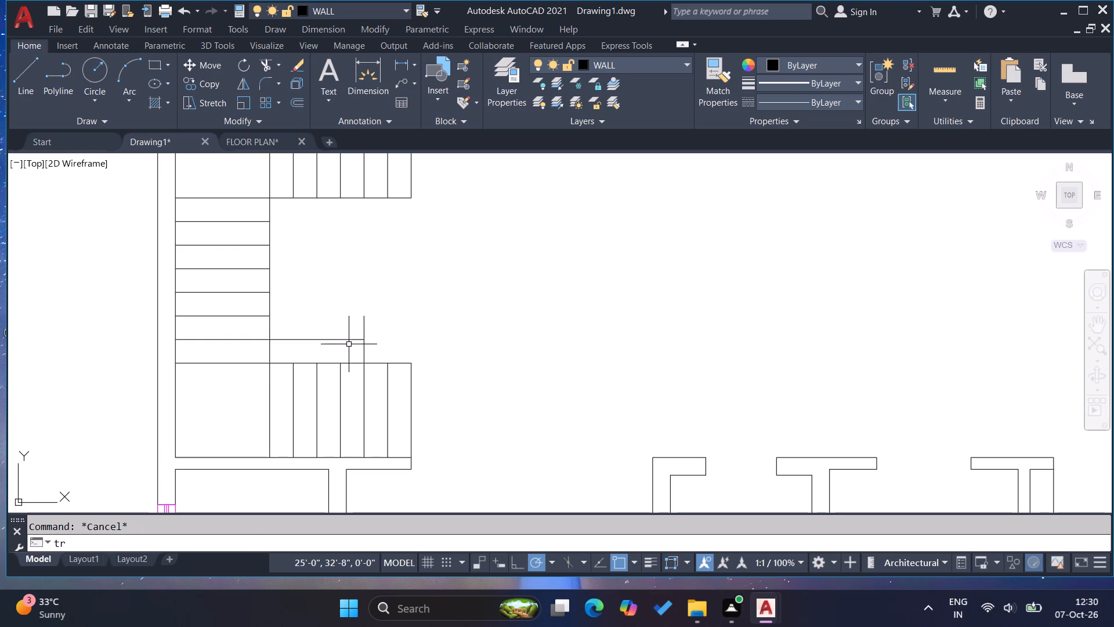
{"action": "left_click", "coordinate": [374, 325]}
{"action": "left_click", "coordinate": [337, 323]}
{"action": "key", "text": "Escape"}
{"action": "key", "text": "Escape"}
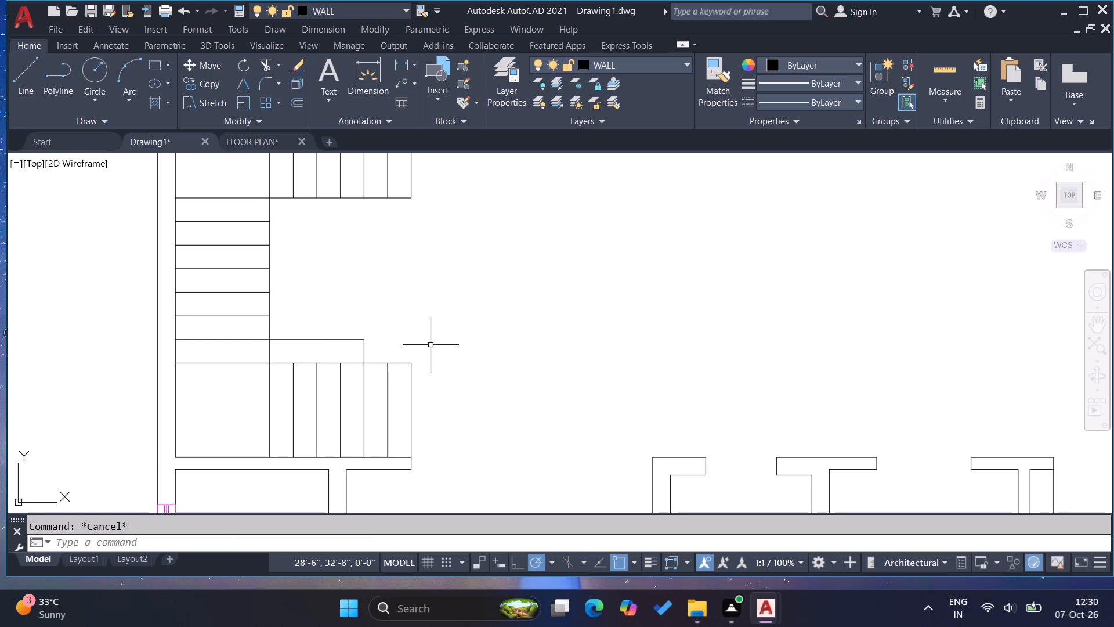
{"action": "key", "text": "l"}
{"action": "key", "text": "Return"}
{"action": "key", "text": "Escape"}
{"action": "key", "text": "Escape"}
Offset the stairwell lines outward twice at 1' spacing, the vertical one to the right and the horizontal one upward.
{"action": "key", "text": "o"}
{"action": "key", "text": "Return"}
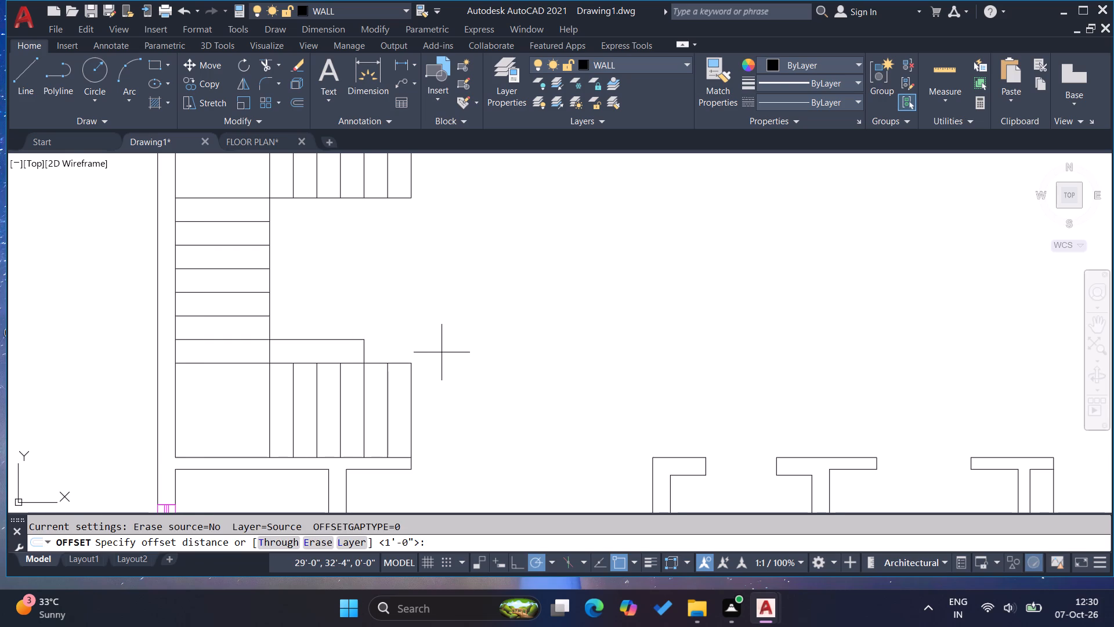
{"action": "key", "text": "1"}
{"action": "key", "text": "apostrophe"}
{"action": "key", "text": "Return"}
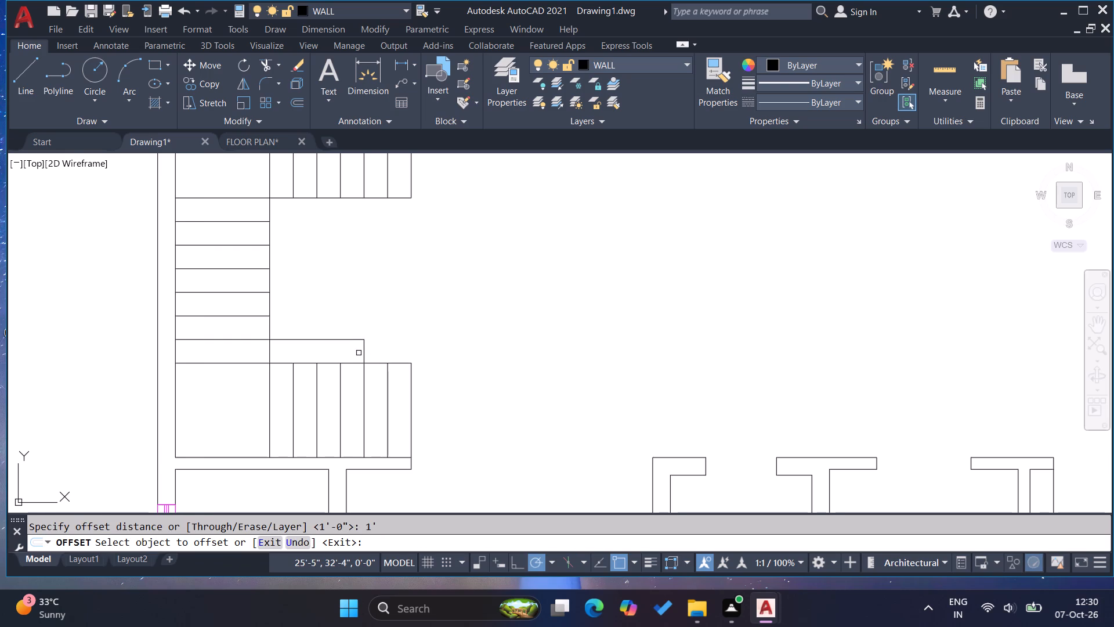
{"action": "left_click", "coordinate": [364, 355]}
{"action": "left_click", "coordinate": [402, 347]}
{"action": "left_click", "coordinate": [387, 348]}
{"action": "left_click", "coordinate": [426, 348]}
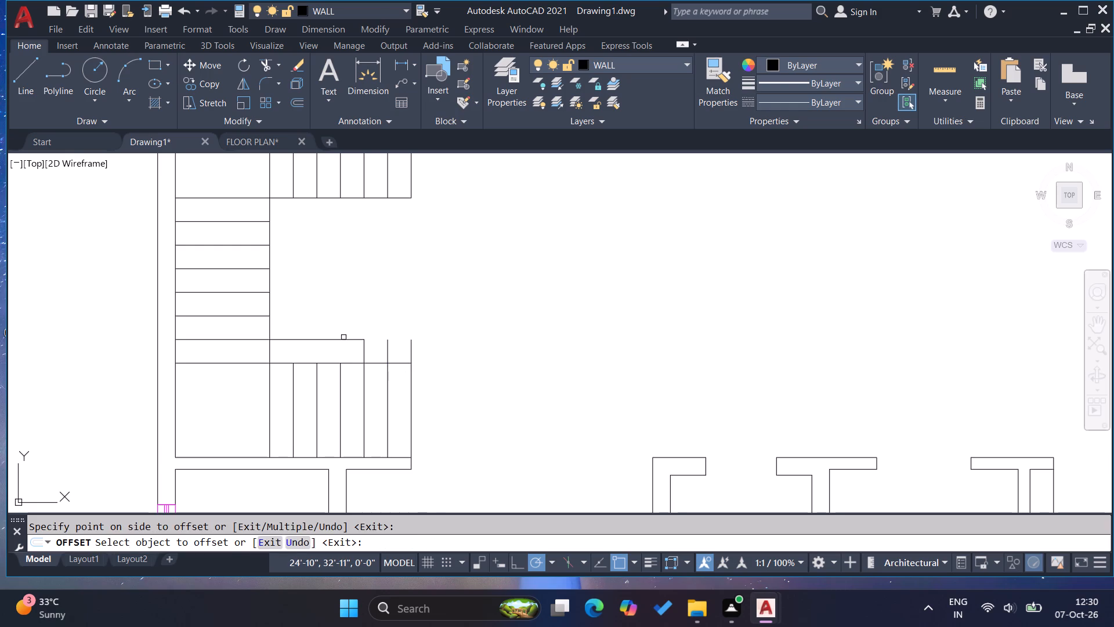
{"action": "left_click", "coordinate": [343, 338]}
{"action": "left_click", "coordinate": [339, 315]}
{"action": "left_click", "coordinate": [339, 316]}
{"action": "left_click", "coordinate": [335, 291]}
{"action": "key", "text": "Escape"}
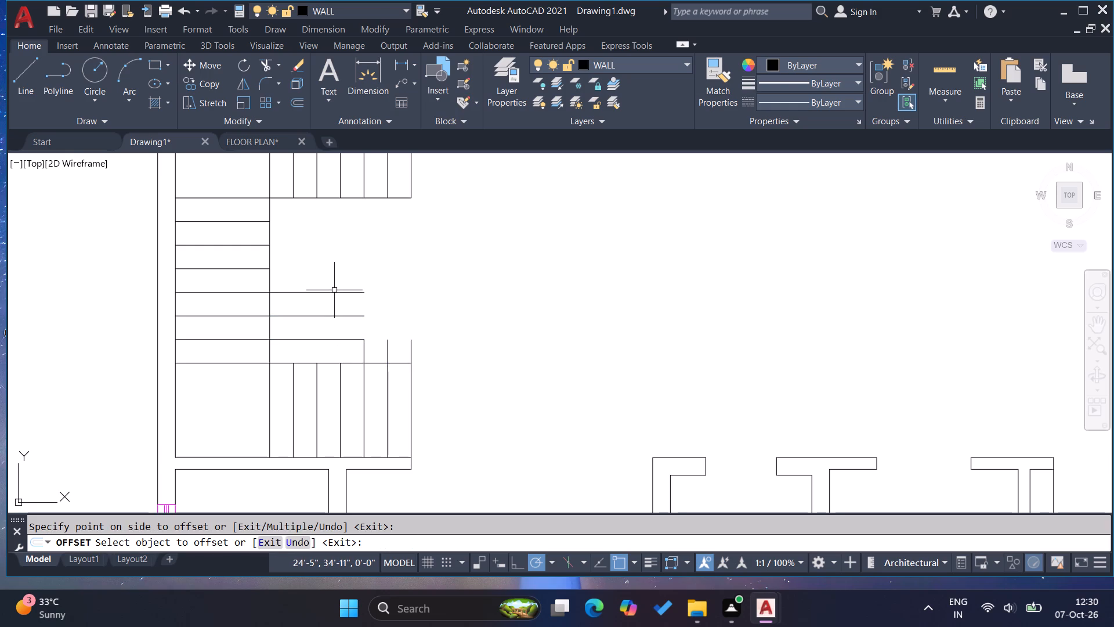
{"action": "key", "text": "Escape"}
{"action": "key", "text": "Escape"}
Fillet the two outer pairs of offset stairwell lines with zero radius to form square L-shaped corners.
{"action": "key", "text": "f"}
{"action": "key", "text": "Return"}
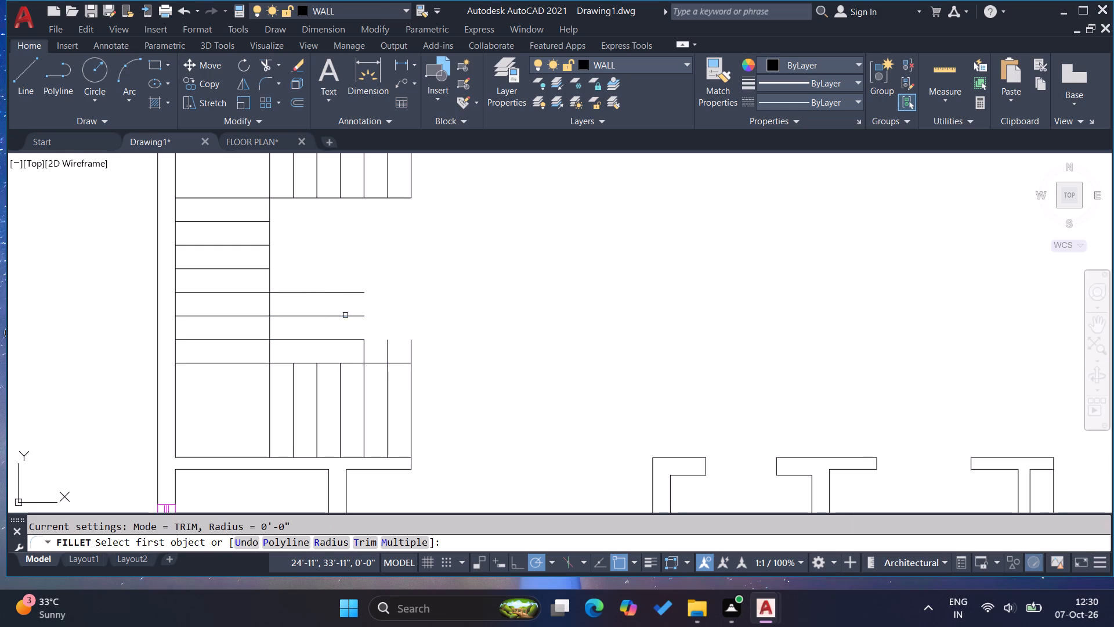
{"action": "left_click", "coordinate": [345, 316]}
{"action": "left_click", "coordinate": [388, 341]}
{"action": "key", "text": "Return"}
{"action": "left_click", "coordinate": [353, 291]}
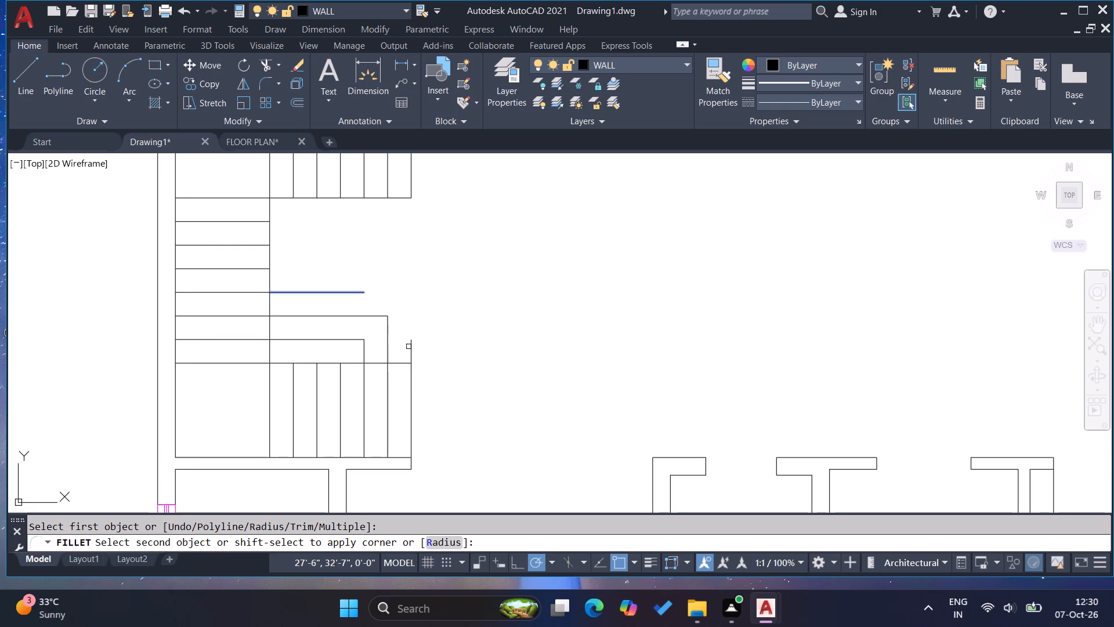
{"action": "left_click", "coordinate": [413, 348]}
{"action": "key", "text": "Escape"}
{"action": "key", "text": "Escape"}
{"action": "key", "text": "Escape"}
{"action": "key", "text": "Escape"}
Trim the two segments of the lower flight's top edge line that cross between the innermost and outermost L-shaped tread lines.
{"action": "scroll", "coordinate": [401, 333], "scroll_direction": "down", "scroll_amount": 2}
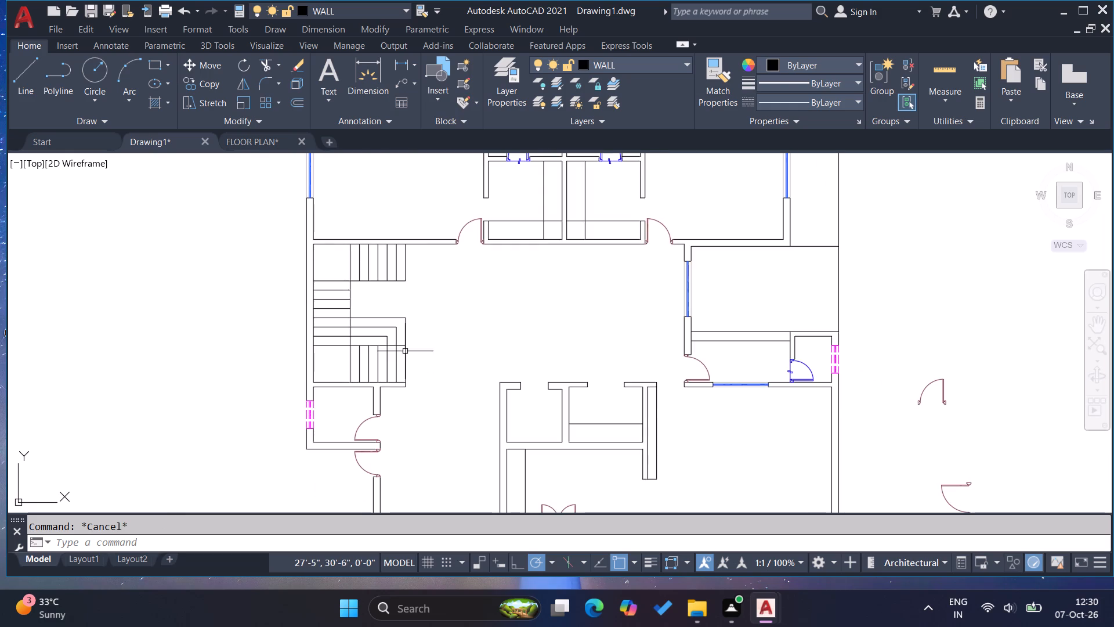
{"action": "scroll", "coordinate": [411, 330], "scroll_direction": "up", "scroll_amount": 2}
{"action": "scroll", "coordinate": [408, 330], "scroll_direction": "down", "scroll_amount": 4}
{"action": "scroll", "coordinate": [406, 379], "scroll_direction": "up", "scroll_amount": 2}
{"action": "key", "text": "Escape"}
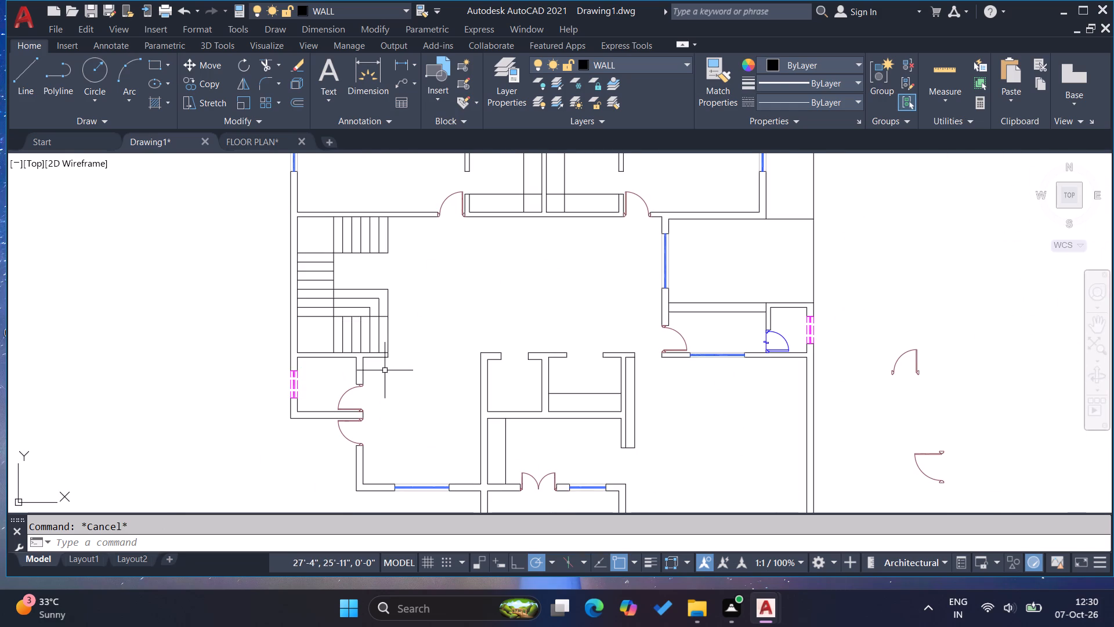
{"action": "key", "text": "Escape"}
{"action": "key", "text": "Escape"}
{"action": "key", "text": "Escape"}
{"action": "scroll", "coordinate": [349, 313], "scroll_direction": "up", "scroll_amount": 2}
{"action": "type", "text": "tr"}
{"action": "key", "text": "Return"}
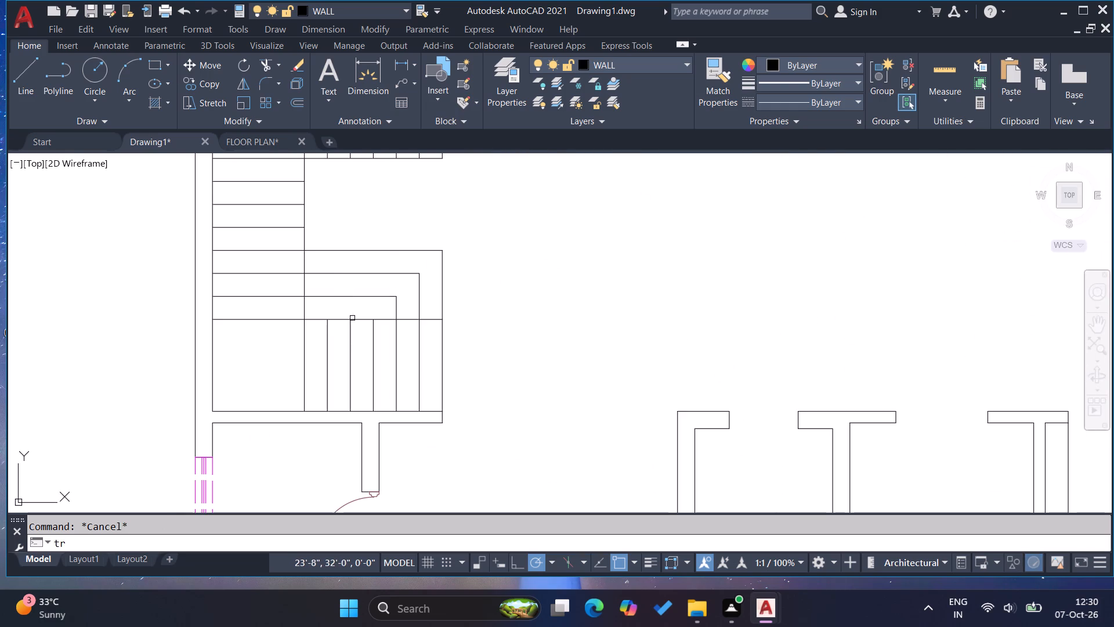
{"action": "left_click", "coordinate": [407, 316]}
{"action": "left_click", "coordinate": [401, 343]}
{"action": "left_click", "coordinate": [431, 308]}
{"action": "left_click", "coordinate": [426, 343]}
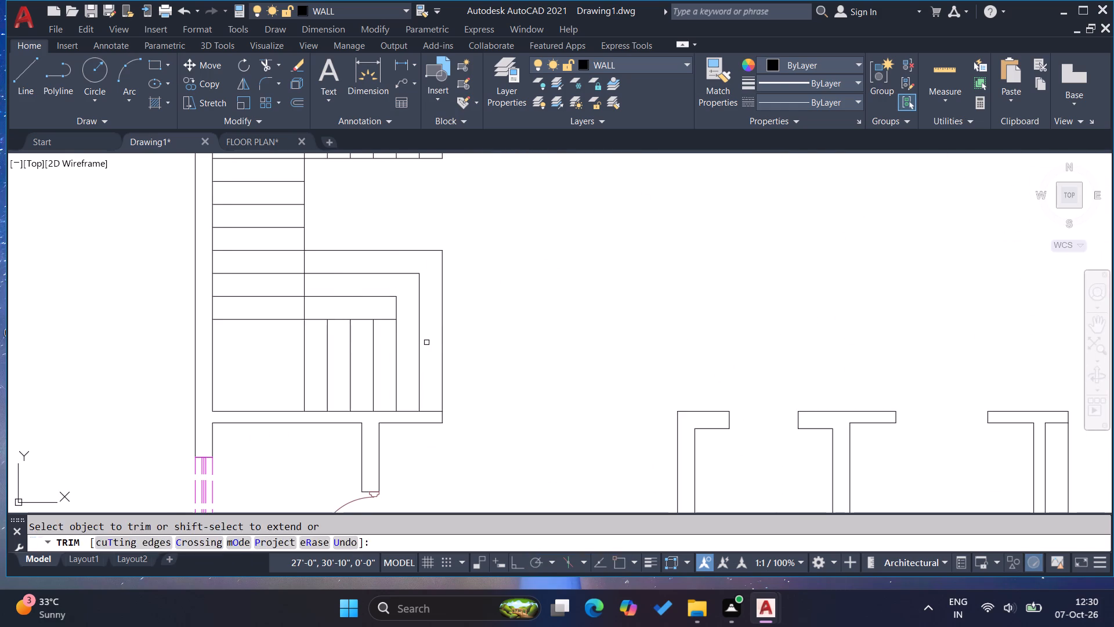
{"action": "key", "text": "Escape"}
{"action": "key", "text": "Escape"}
{"action": "key", "text": "Escape"}
{"action": "key", "text": "Escape"}
{"action": "key", "text": "Escape"}
{"action": "key", "text": "Escape"}
{"action": "key", "text": "Escape"}
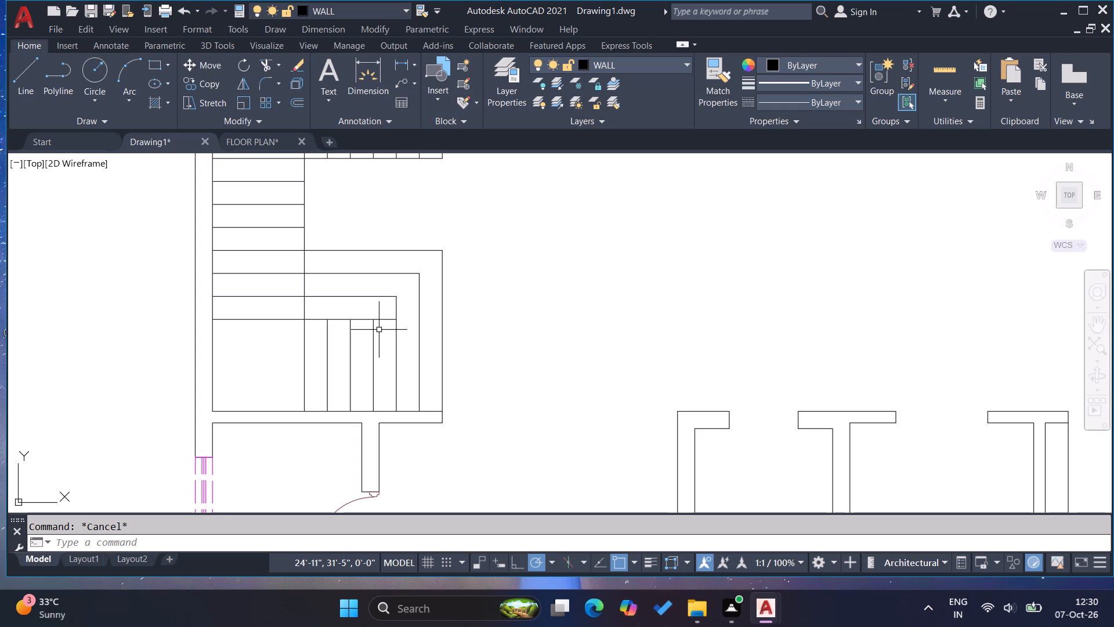
{"action": "key", "text": "Escape"}
{"action": "key", "text": "Escape"}
{"action": "key", "text": "Escape"}
{"action": "key", "text": "Escape"}
In the small room below the staircase, offset the left wall's inner face 2' right and the top wall's inner face 2' down.
{"action": "scroll", "coordinate": [378, 320], "scroll_direction": "down", "scroll_amount": 2}
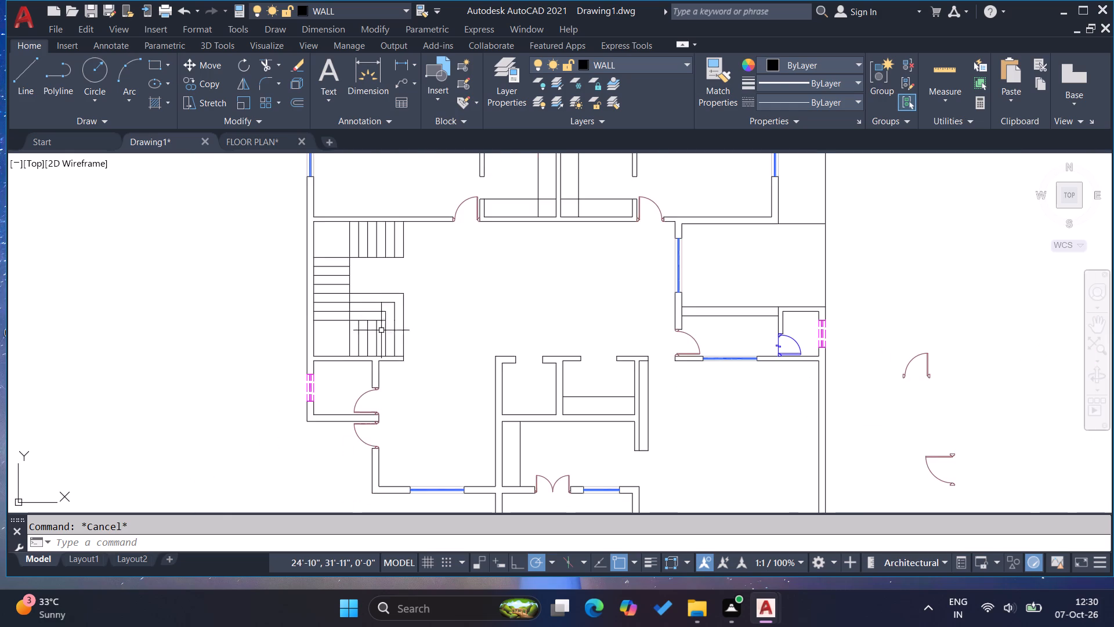
{"action": "scroll", "coordinate": [345, 423], "scroll_direction": "up", "scroll_amount": 2}
{"action": "key", "text": "Escape"}
{"action": "key", "text": "Escape"}
{"action": "key", "text": "o"}
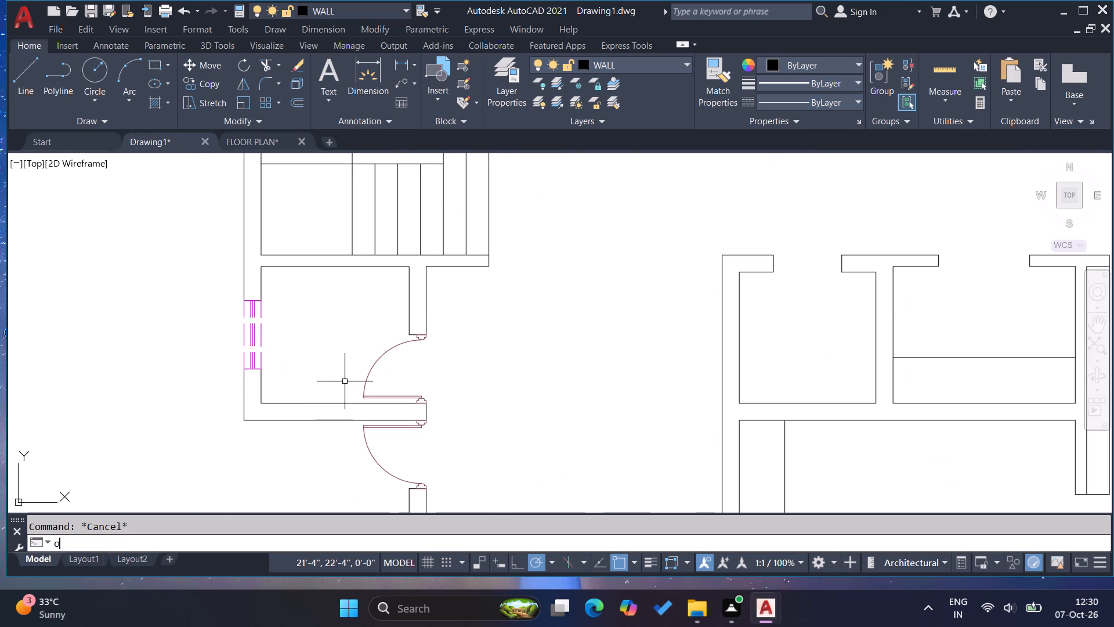
{"action": "key", "text": "Return"}
{"action": "type", "text": "2'"}
{"action": "key", "text": "Return"}
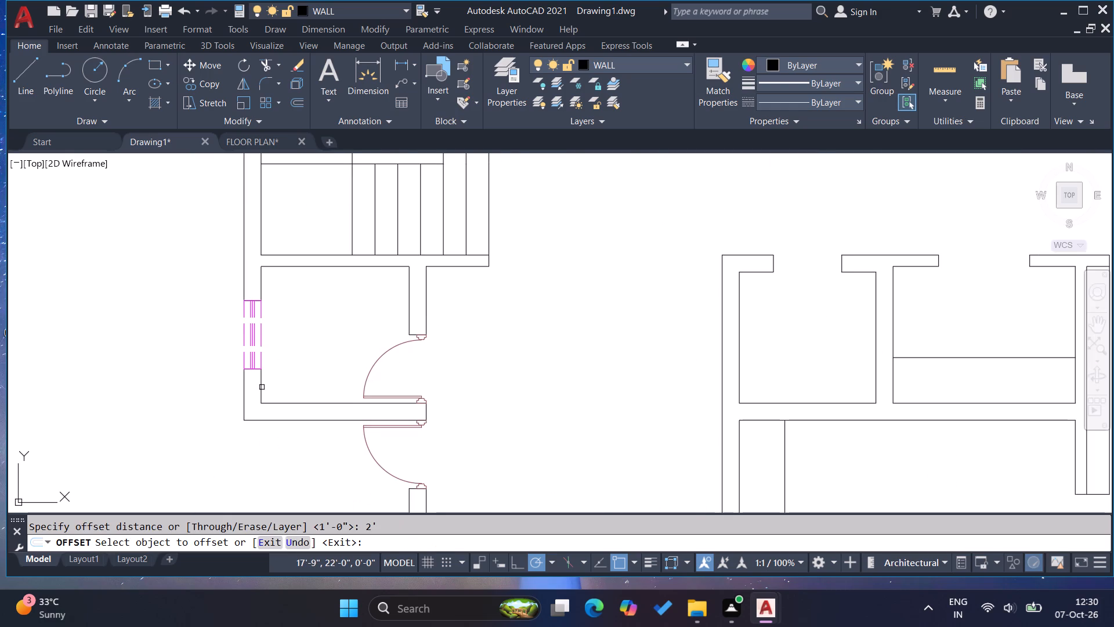
{"action": "left_click", "coordinate": [262, 387]}
{"action": "left_click", "coordinate": [294, 387]}
{"action": "left_click", "coordinate": [337, 266]}
{"action": "left_click", "coordinate": [342, 305]}
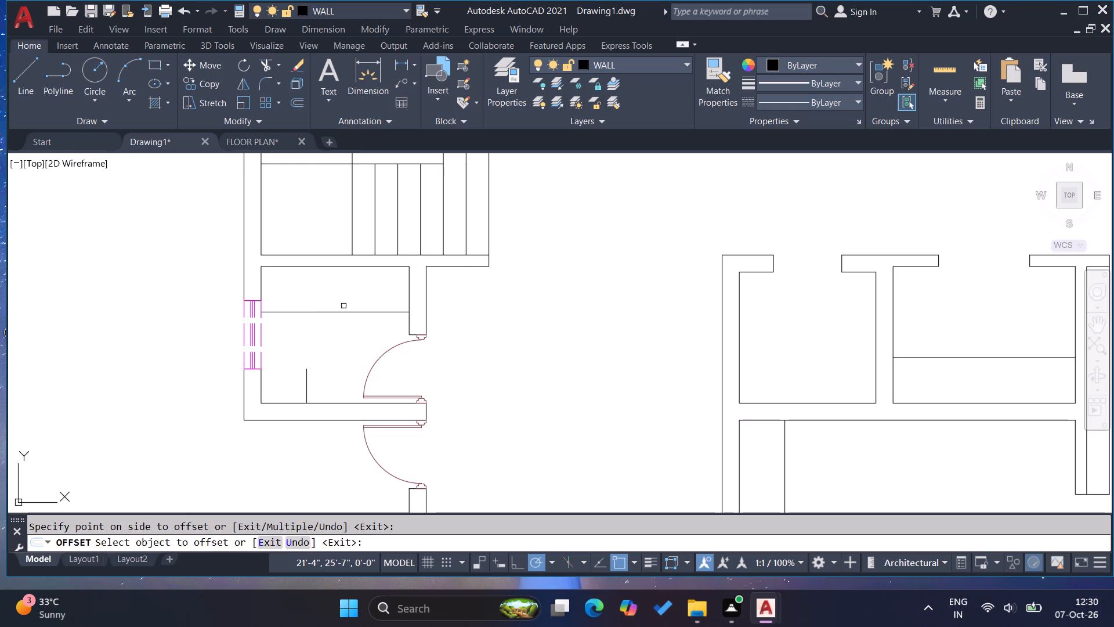
{"action": "key", "text": "Escape"}
{"action": "key", "text": "Escape"}
{"action": "key", "text": "Escape"}
Fillet the small room's two offset lines into a square corner, forming an L-shaped counter outline.
{"action": "key", "text": "f"}
{"action": "key", "text": "Return"}
{"action": "left_click", "coordinate": [348, 312]}
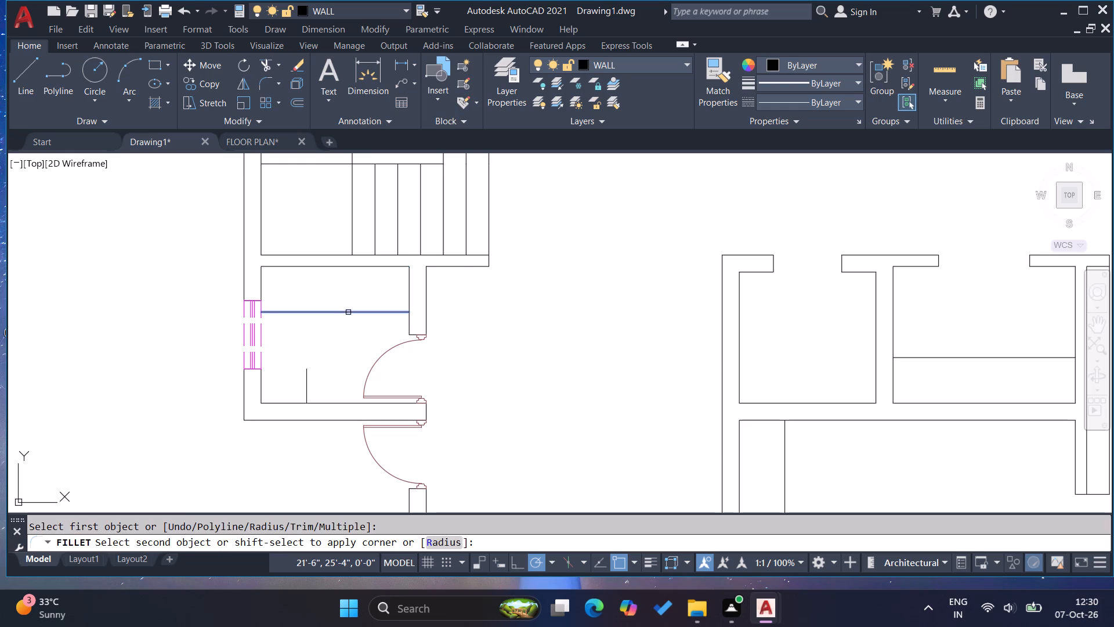
{"action": "left_click", "coordinate": [305, 378]}
{"action": "key", "text": "Escape"}
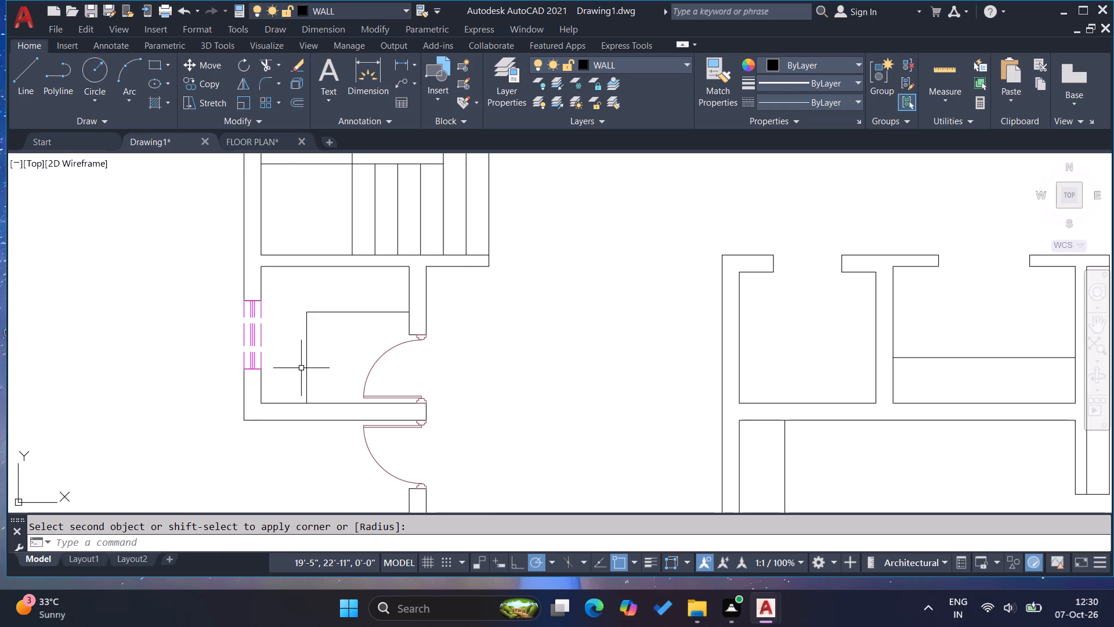
{"action": "key", "text": "Escape"}
{"action": "key", "text": "Escape"}
{"action": "key", "text": "Escape"}
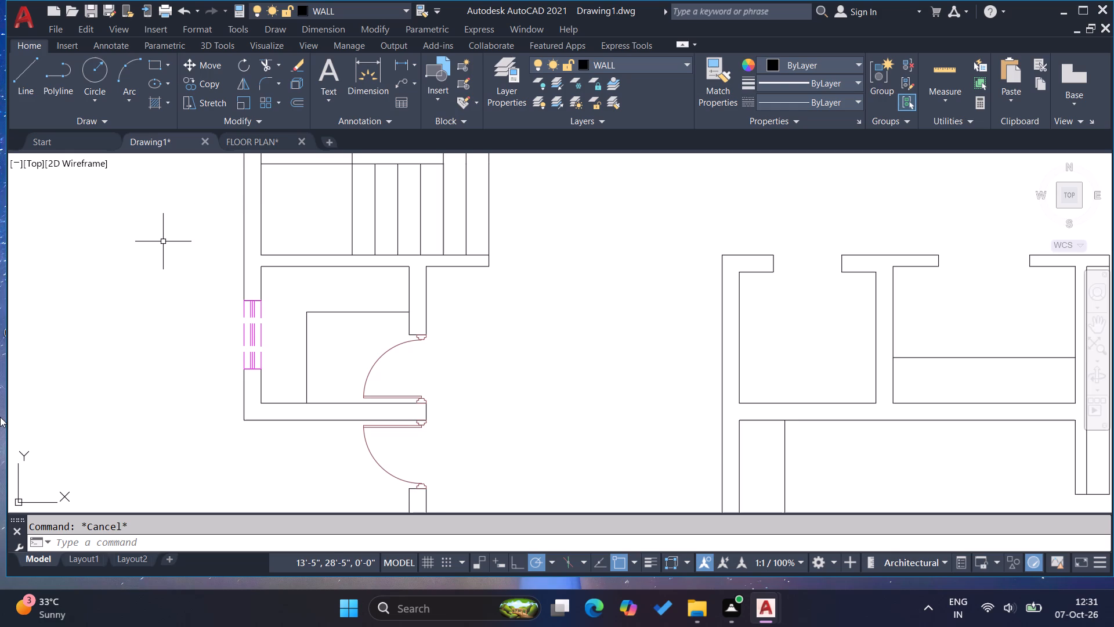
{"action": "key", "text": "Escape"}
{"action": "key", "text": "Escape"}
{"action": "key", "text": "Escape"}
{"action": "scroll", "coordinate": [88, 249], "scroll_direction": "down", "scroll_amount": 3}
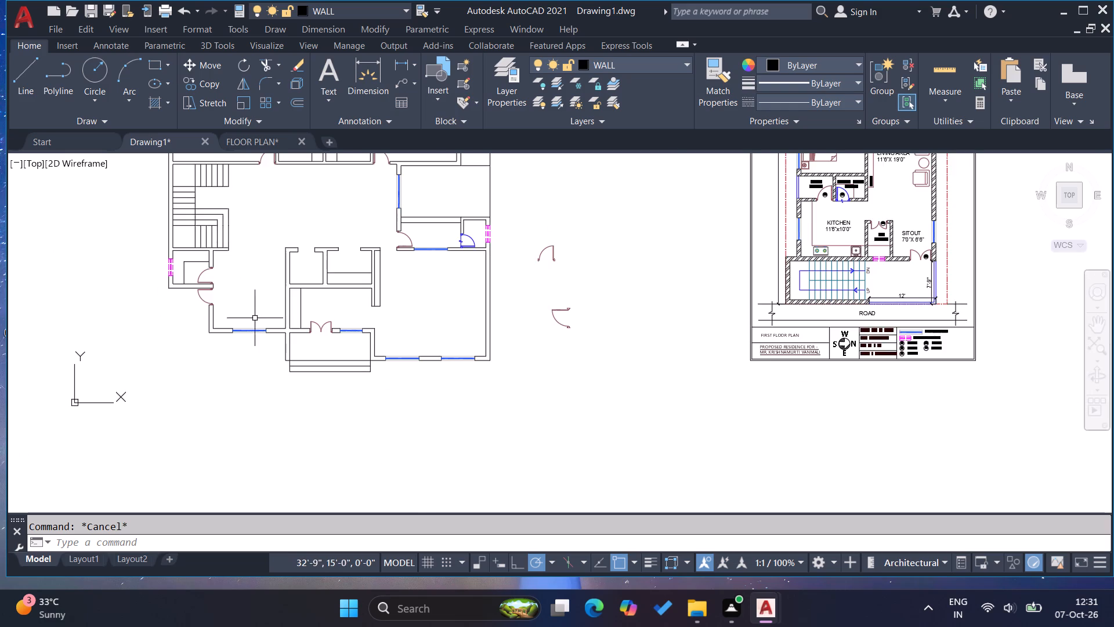
In the room below the staircase lobby, offset the bottom wall's inner face 2' up and the right wall's inner face 2' left.
{"action": "scroll", "coordinate": [255, 318], "scroll_direction": "up", "scroll_amount": 2}
{"action": "key", "text": "o"}
{"action": "key", "text": "Return"}
{"action": "type", "text": "2'"}
{"action": "key", "text": "Return"}
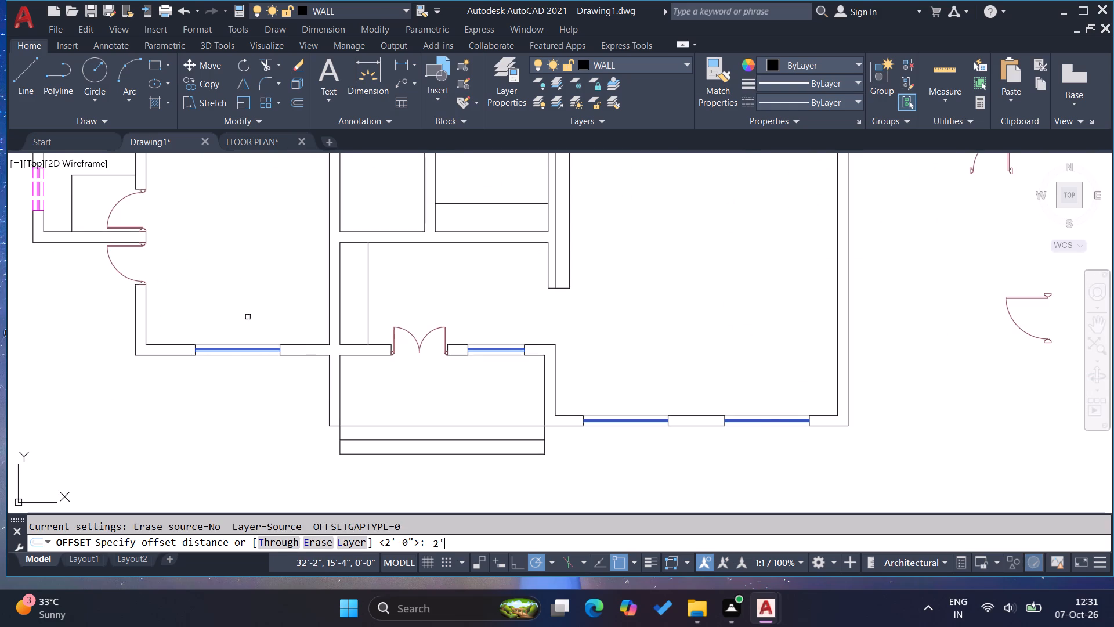
{"action": "left_click", "coordinate": [305, 347]}
{"action": "left_click", "coordinate": [317, 296]}
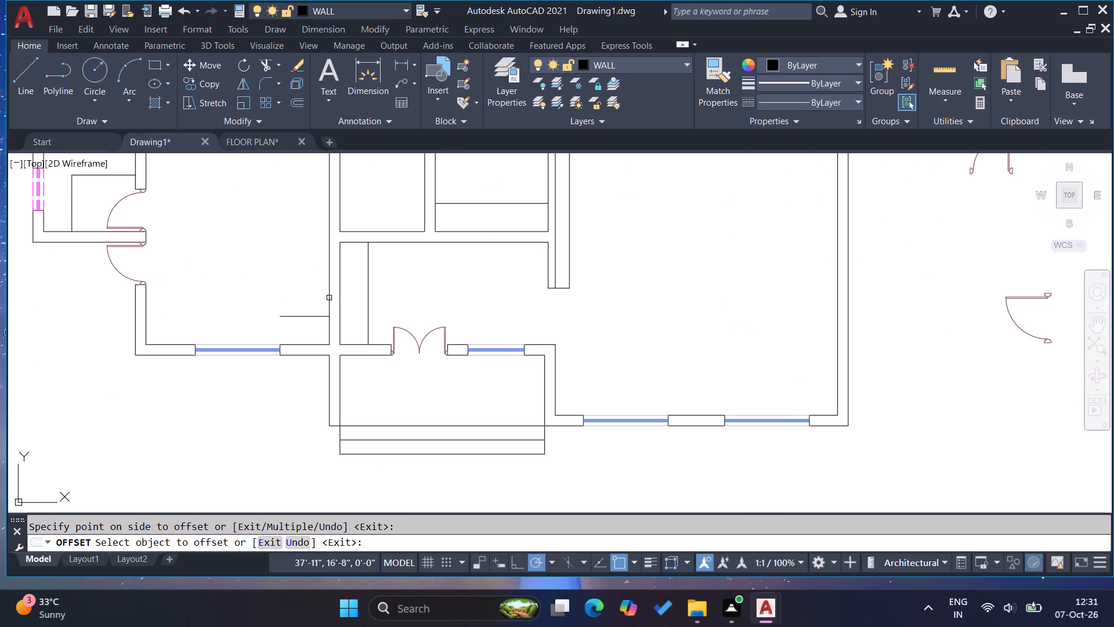
{"action": "left_click", "coordinate": [330, 298]}
{"action": "left_click", "coordinate": [288, 296]}
{"action": "scroll", "coordinate": [276, 366], "scroll_direction": "down", "scroll_amount": 2}
{"action": "scroll", "coordinate": [287, 277], "scroll_direction": "up", "scroll_amount": 4}
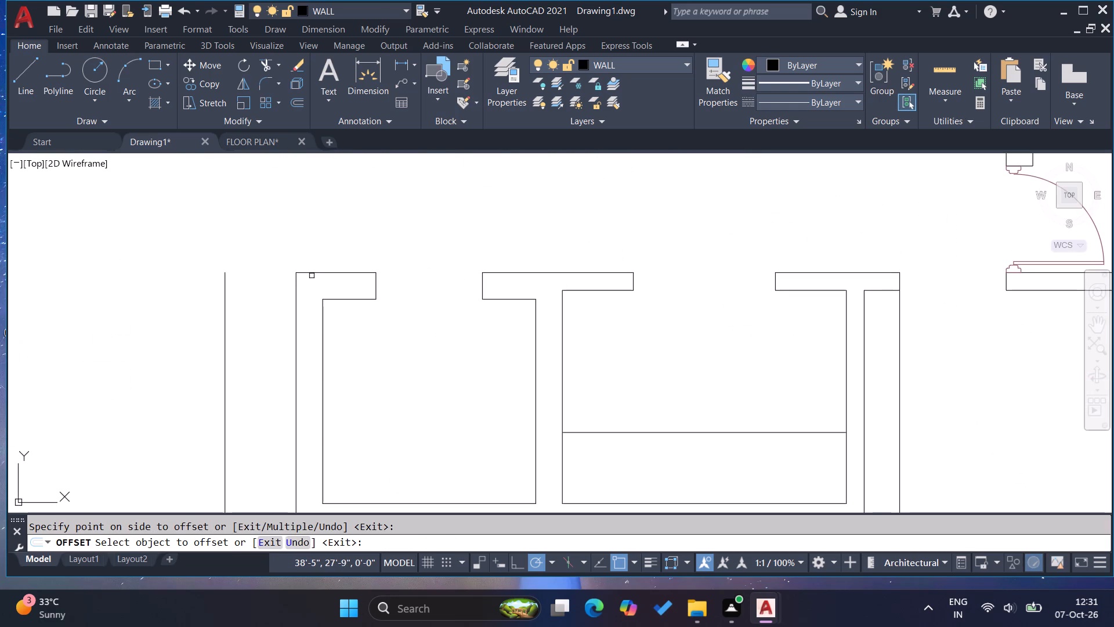
{"action": "key", "text": "Escape"}
{"action": "key", "text": "Escape"}
Draw a horizontal line about 4'-1" long leftward from the top corner of that room's right wall.
{"action": "key", "text": "l"}
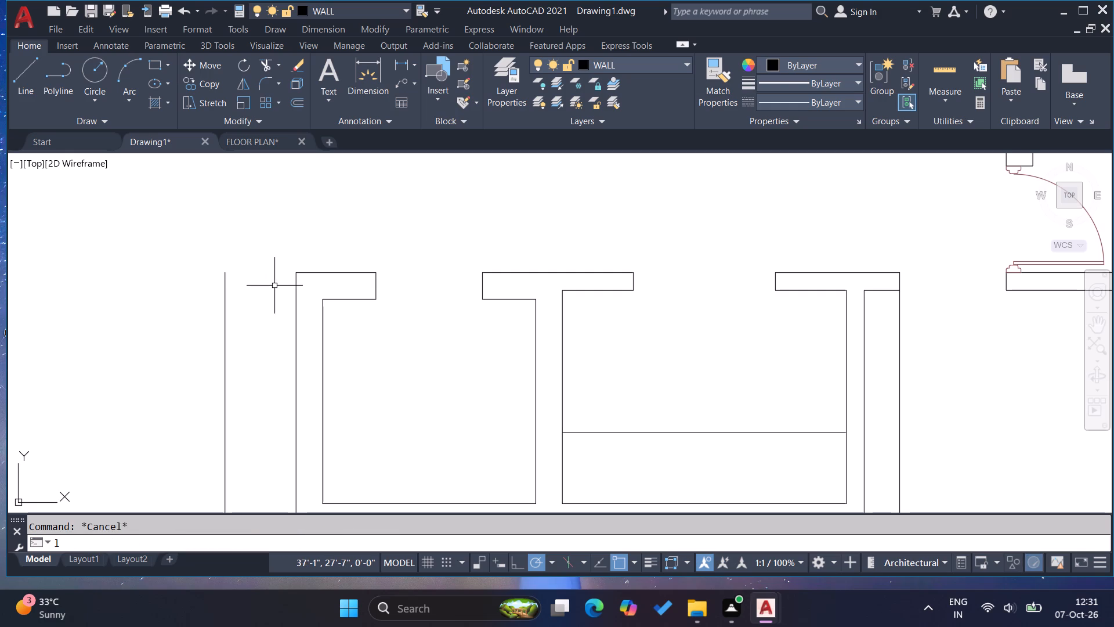
{"action": "key", "text": "Return"}
{"action": "left_click", "coordinate": [290, 274]}
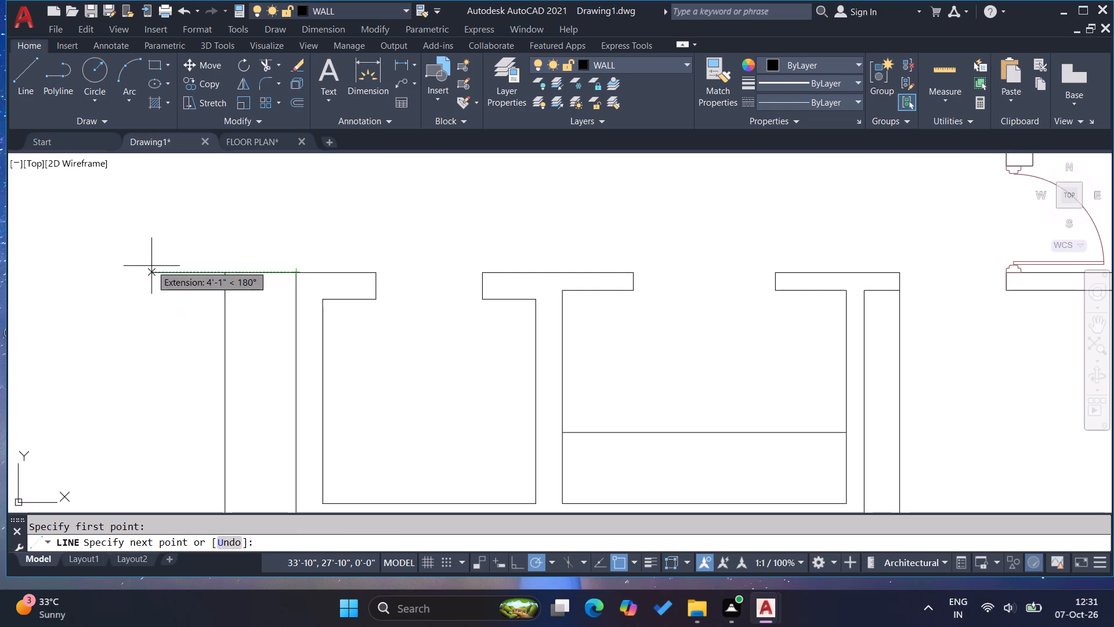
{"action": "left_click", "coordinate": [151, 266]}
{"action": "key", "text": "Escape"}
{"action": "key", "text": "Escape"}
{"action": "key", "text": "Escape"}
Offset the new horizontal line 2' down, and offset the resulting line another 2' down.
{"action": "key", "text": "o"}
{"action": "key", "text": "Return"}
{"action": "type", "text": "2'"}
{"action": "key", "text": "Return"}
{"action": "left_click", "coordinate": [184, 272]}
{"action": "left_click", "coordinate": [183, 301]}
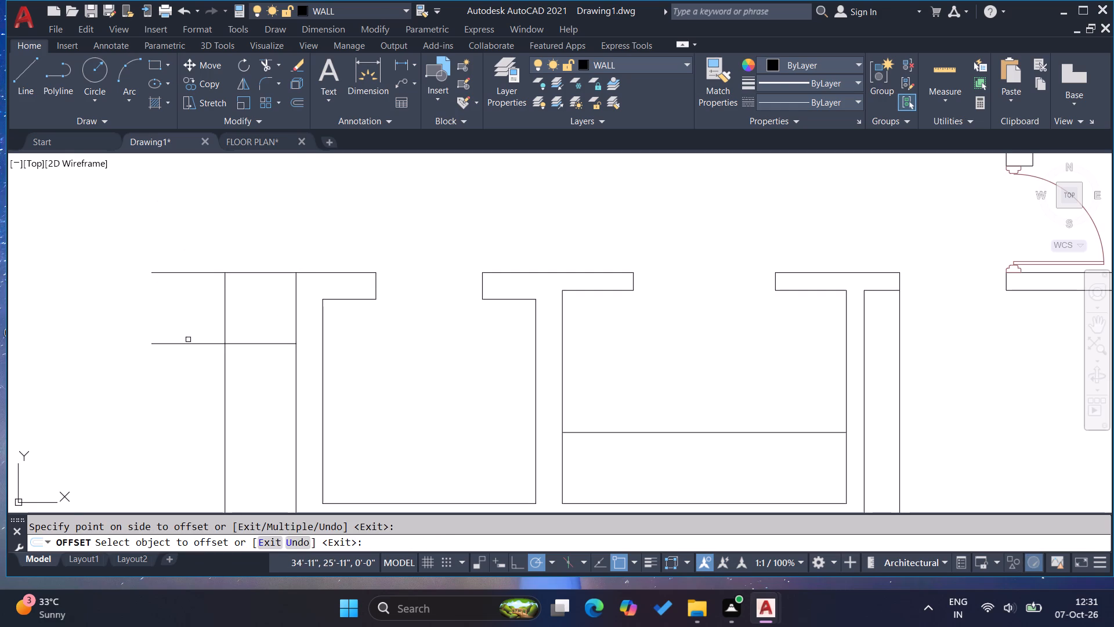
{"action": "left_click", "coordinate": [191, 343]}
{"action": "left_click", "coordinate": [166, 393]}
{"action": "key", "text": "Escape"}
{"action": "key", "text": "Escape"}
{"action": "scroll", "coordinate": [291, 313], "scroll_direction": "down", "scroll_amount": 2}
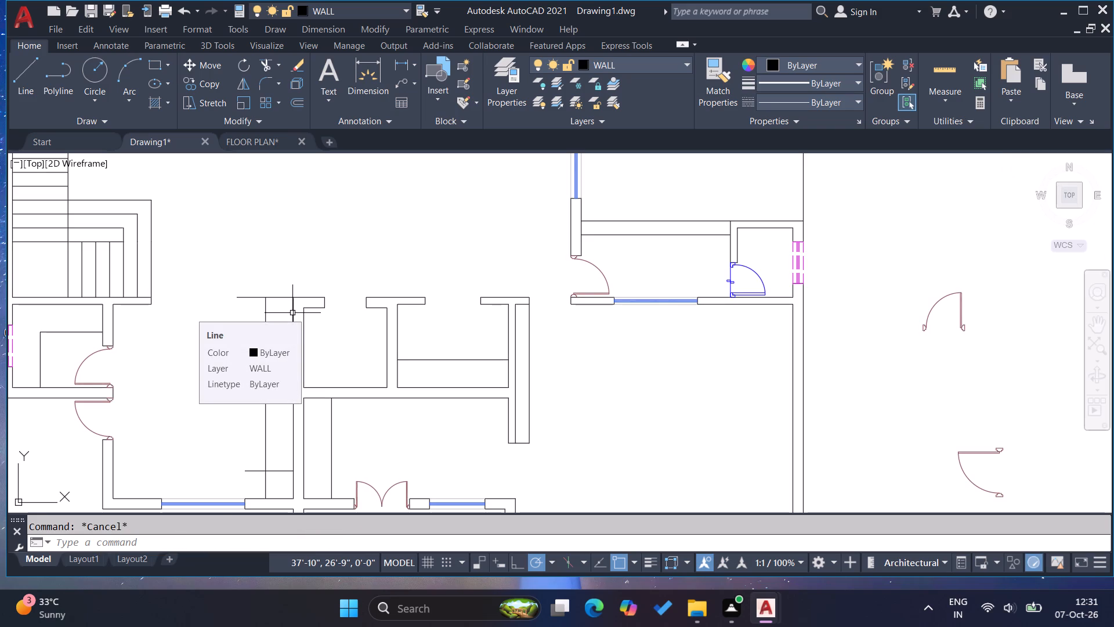
{"action": "key", "text": "Escape"}
{"action": "key", "text": "Escape"}
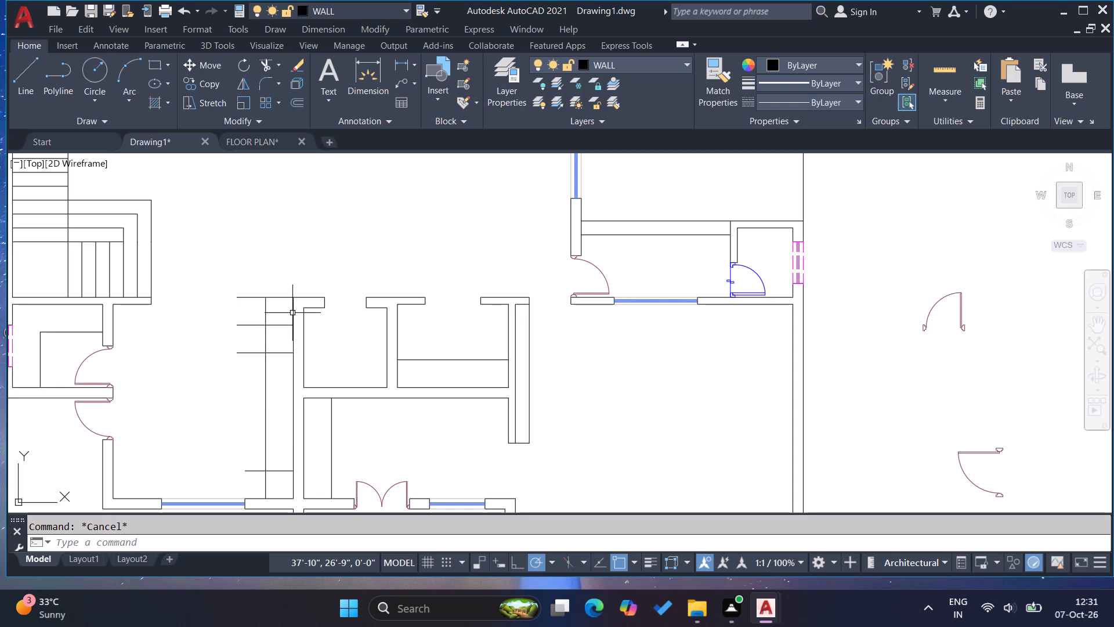
{"action": "key", "text": "Escape"}
{"action": "key", "text": "Escape"}
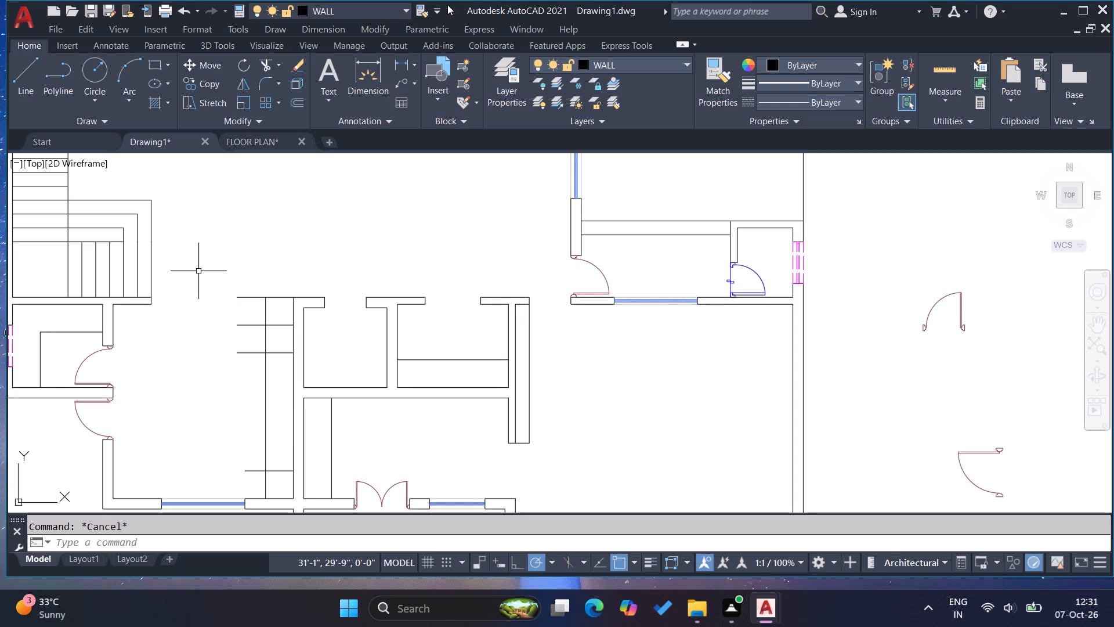
Save the drawing.
{"action": "key", "text": "ctrl+s"}
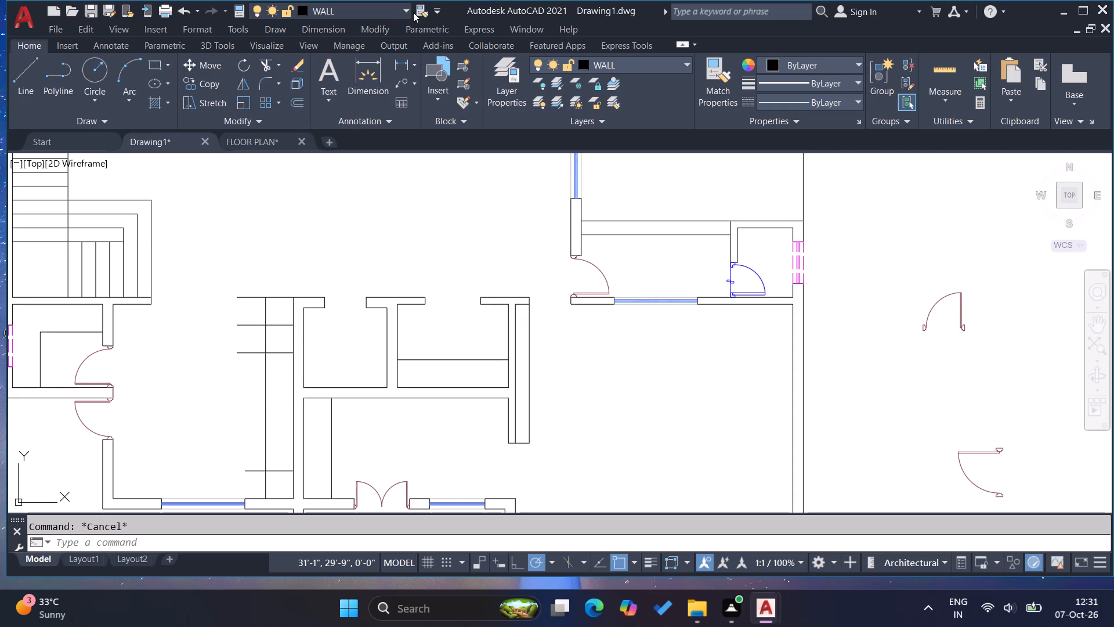
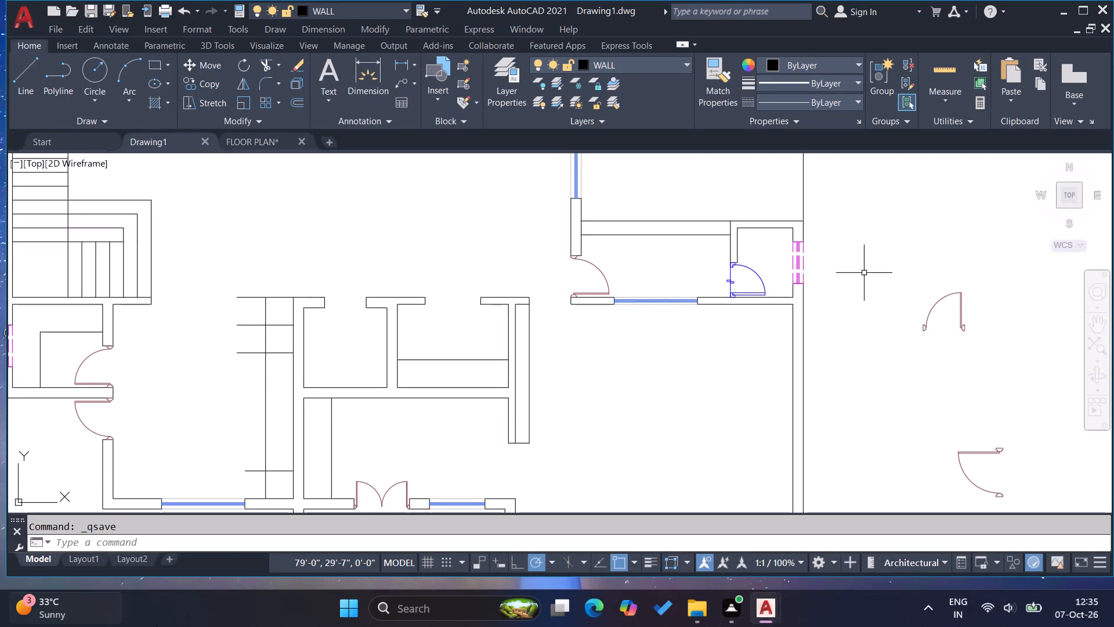
Delete the two horizontal offset lines below the top line of the room under the staircase lobby.
{"action": "key", "text": "Escape"}
{"action": "key", "text": "Escape"}
{"action": "key", "text": "Escape"}
{"action": "key", "text": "Escape"}
{"action": "scroll", "coordinate": [324, 317], "scroll_direction": "down", "scroll_amount": 2}
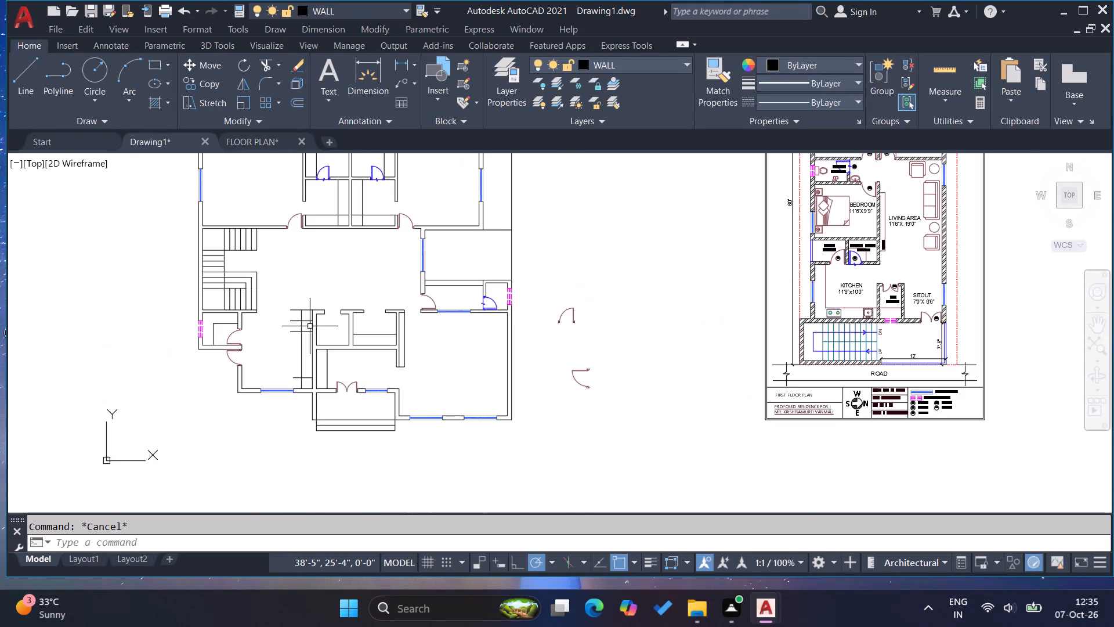
{"action": "scroll", "coordinate": [282, 322], "scroll_direction": "up", "scroll_amount": 4}
{"action": "left_click_drag", "start_coordinate": [317, 365], "coordinate": [316, 357]}
{"action": "left_click", "coordinate": [270, 252]}
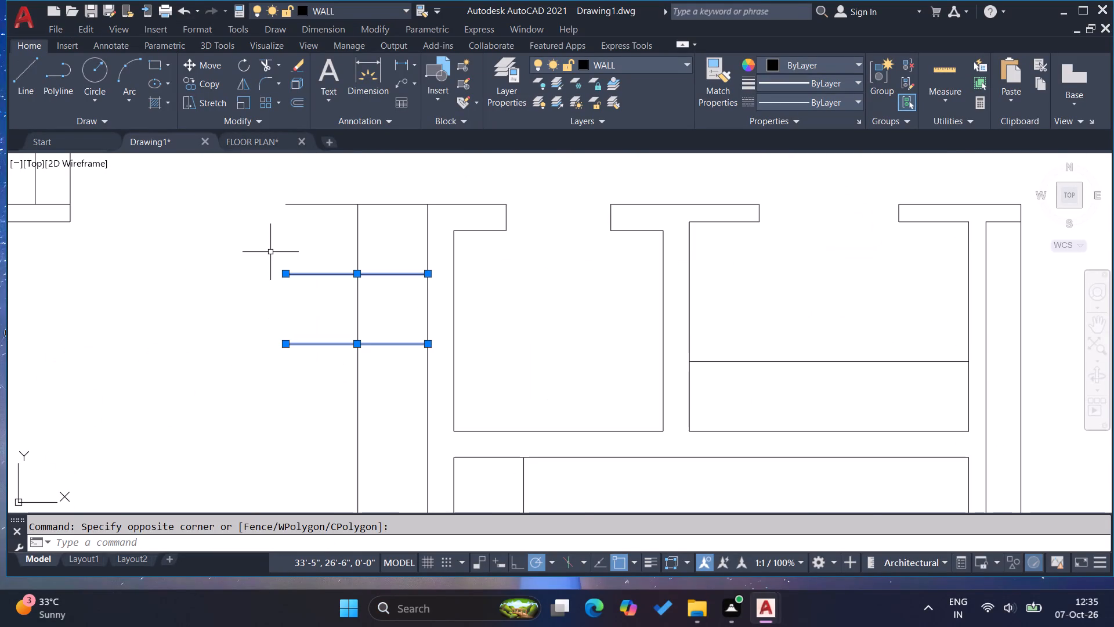
{"action": "key", "text": "Delete"}
Offset that room's top horizontal line 1'6" down.
{"action": "key", "text": "o"}
{"action": "key", "text": "Return"}
{"action": "type", "text": "1'6"}
{"action": "key", "text": "Return"}
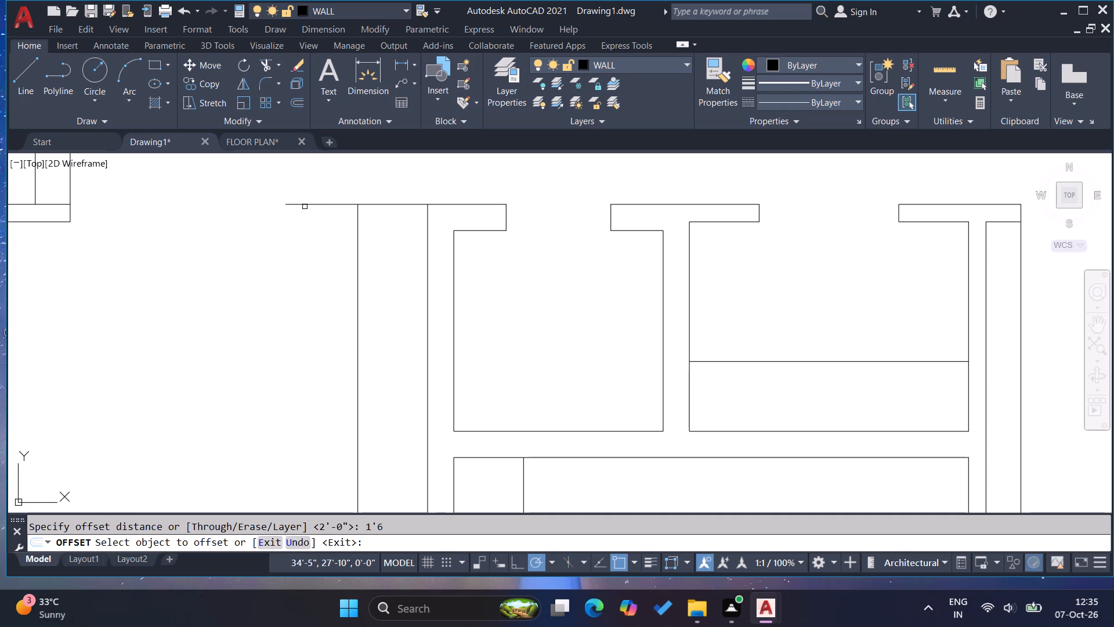
{"action": "left_click", "coordinate": [305, 207]}
{"action": "left_click", "coordinate": [306, 208]}
{"action": "left_click", "coordinate": [305, 204]}
{"action": "left_click", "coordinate": [312, 268]}
{"action": "key", "text": "Escape"}
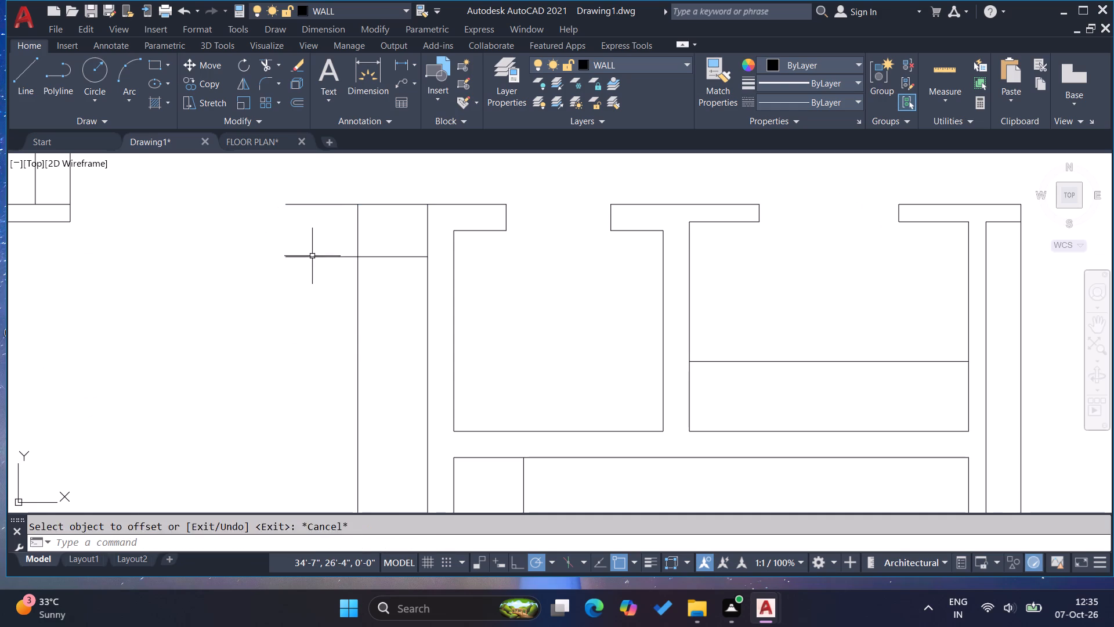
{"action": "key", "text": "Escape"}
{"action": "key", "text": "Escape"}
{"action": "key", "text": "Escape"}
Move the new horizontal offset line 4" up.
{"action": "left_click", "coordinate": [318, 262]}
{"action": "left_click", "coordinate": [308, 242]}
{"action": "key", "text": "m"}
{"action": "key", "text": "Return"}
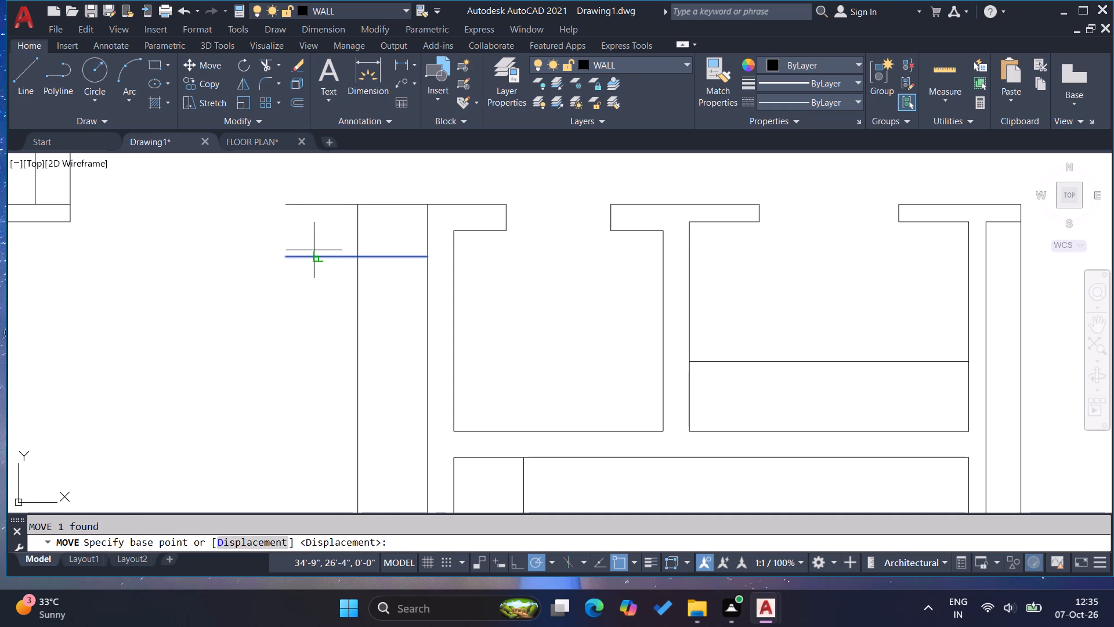
{"action": "left_click", "coordinate": [314, 250]}
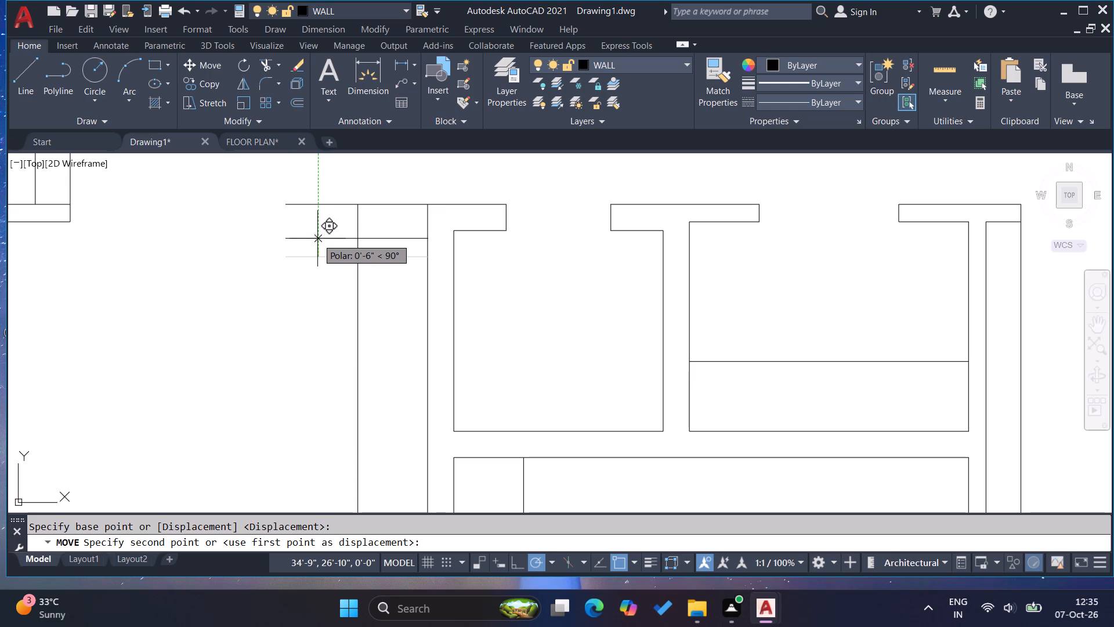
{"action": "key", "text": "4"}
{"action": "key", "text": "Return"}
{"action": "key", "text": "Escape"}
{"action": "key", "text": "Escape"}
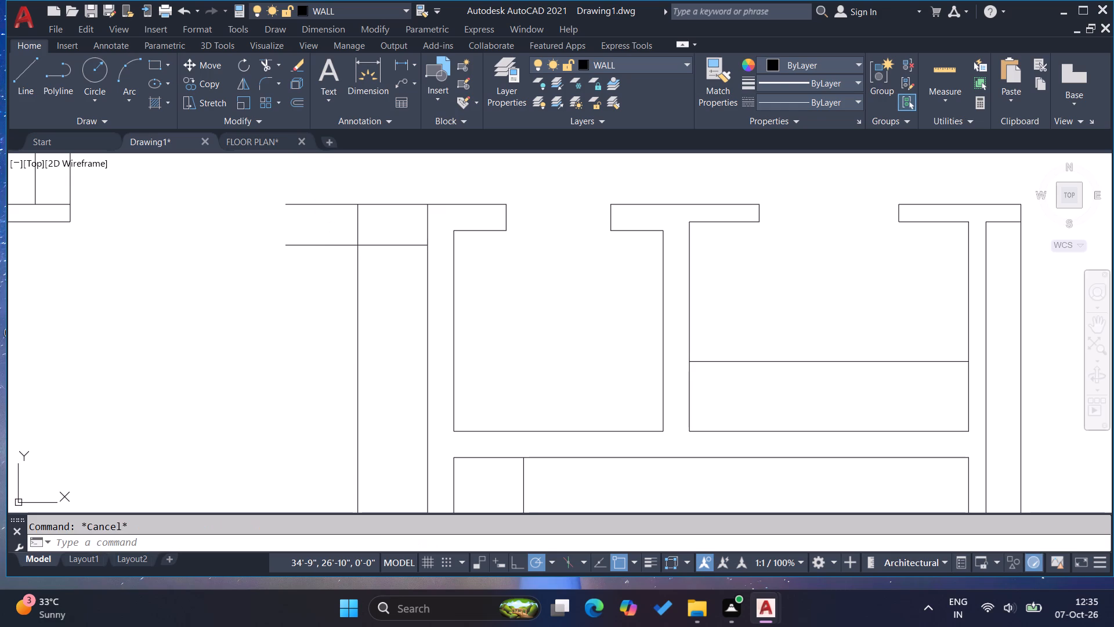
{"action": "key", "text": "Escape"}
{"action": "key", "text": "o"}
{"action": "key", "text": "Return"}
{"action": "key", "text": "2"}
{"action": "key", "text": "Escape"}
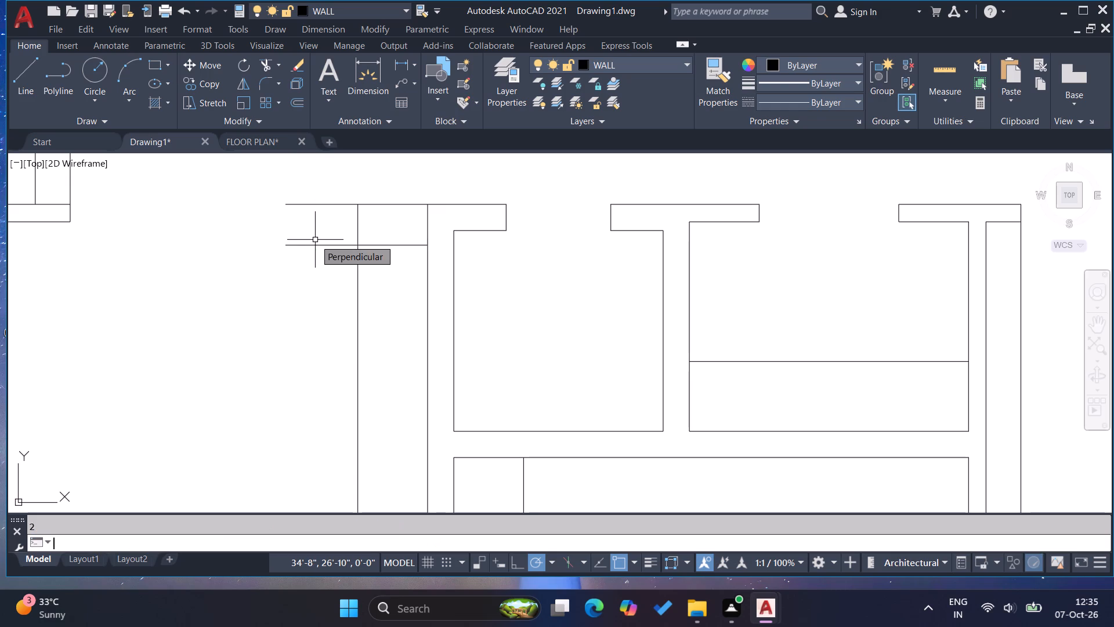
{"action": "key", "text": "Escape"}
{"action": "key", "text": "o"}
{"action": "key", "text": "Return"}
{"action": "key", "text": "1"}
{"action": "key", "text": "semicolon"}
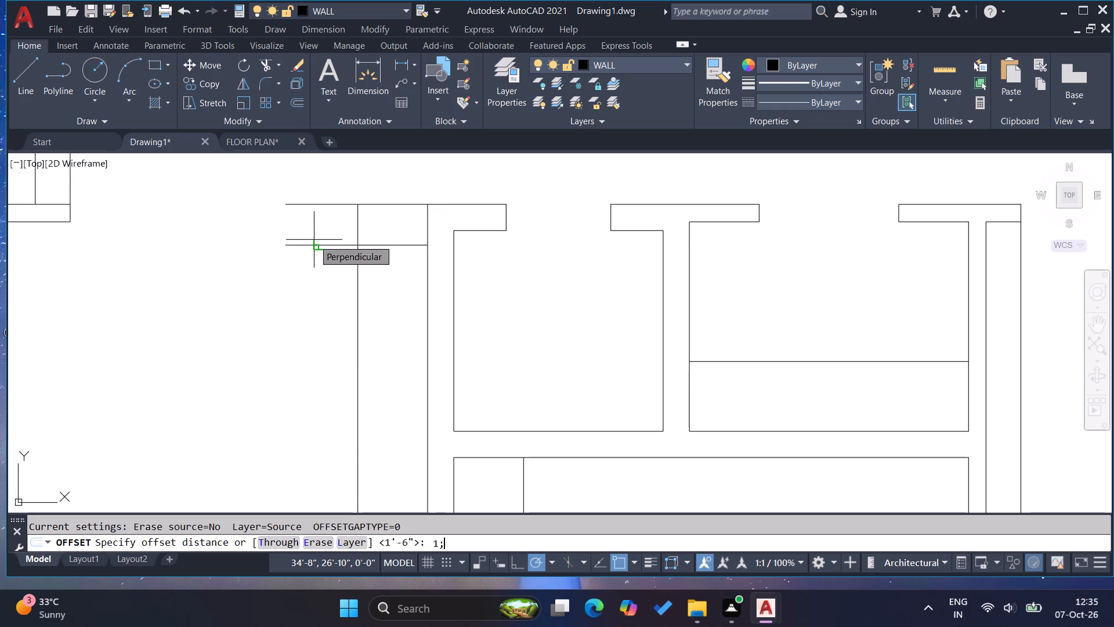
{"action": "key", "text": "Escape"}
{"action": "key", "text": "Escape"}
Offset the moved horizontal line 1'8" down.
{"action": "key", "text": "o"}
{"action": "key", "text": "Return"}
{"action": "key", "text": "1"}
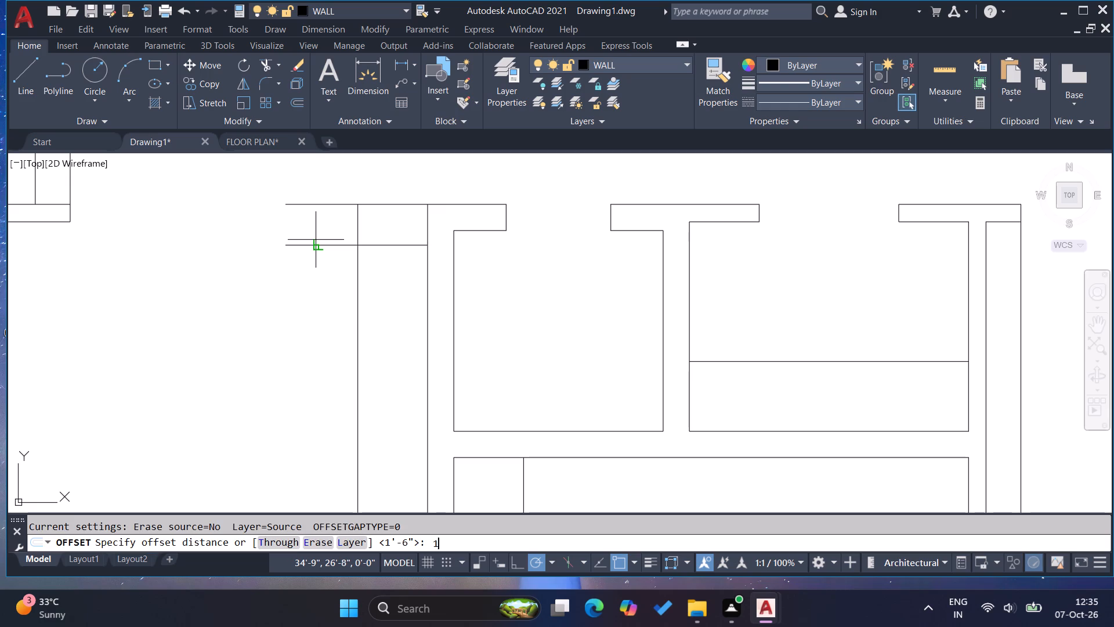
{"action": "type", "text": "'8"}
{"action": "key", "text": "Return"}
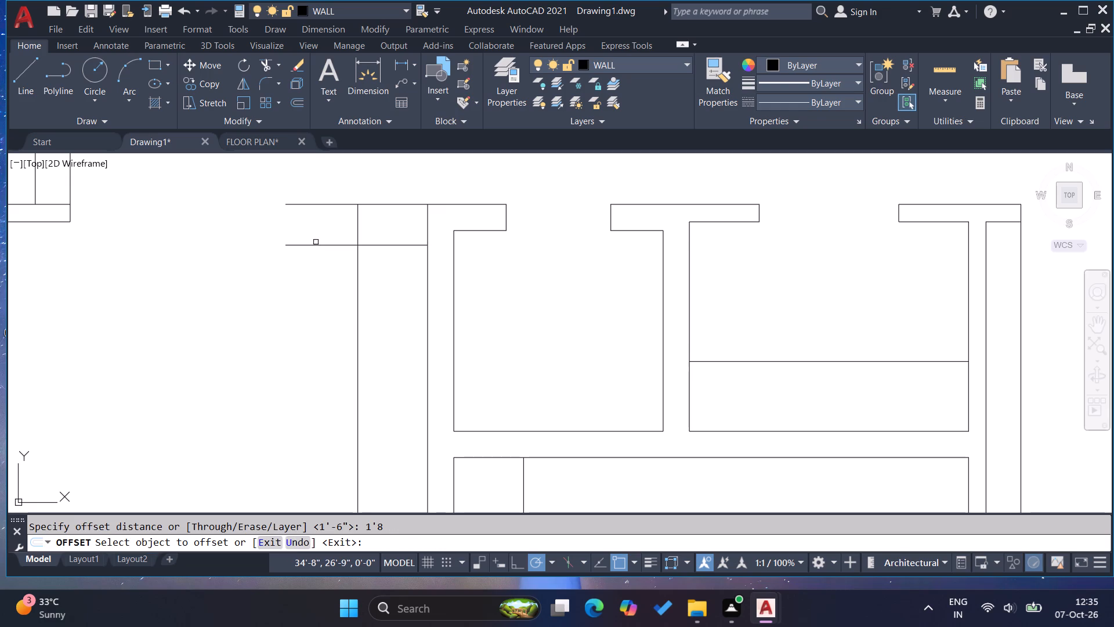
{"action": "left_click", "coordinate": [317, 243]}
{"action": "left_click", "coordinate": [326, 272]}
{"action": "key", "text": "Escape"}
{"action": "key", "text": "Escape"}
{"action": "scroll", "coordinate": [368, 291], "scroll_direction": "down", "scroll_amount": 3}
{"action": "key", "text": "Escape"}
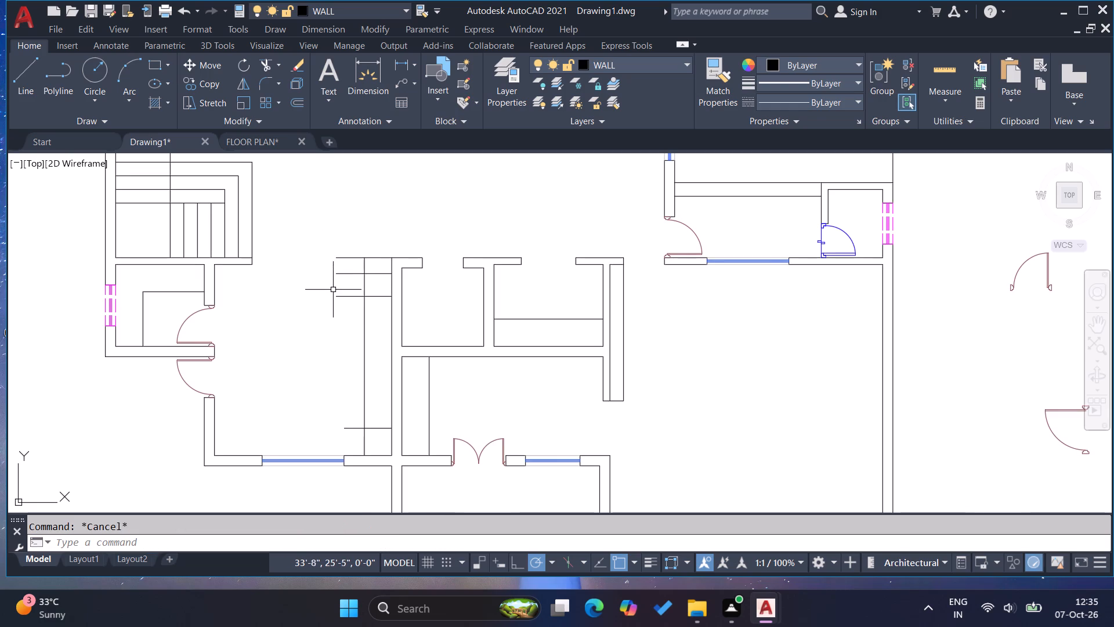
Offset the vertical right edge line of the staircase 4' to the right.
{"action": "scroll", "coordinate": [332, 289], "scroll_direction": "up", "scroll_amount": 1}
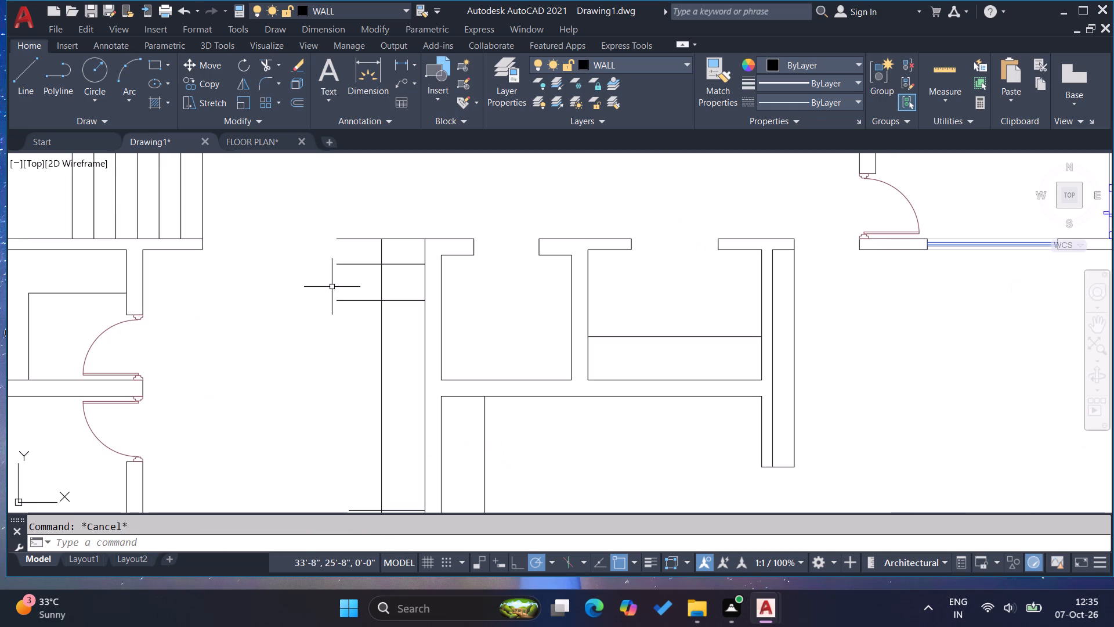
{"action": "key", "text": "o"}
{"action": "key", "text": "Return"}
{"action": "key", "text": "4"}
{"action": "key", "text": "apostrophe"}
{"action": "key", "text": "Return"}
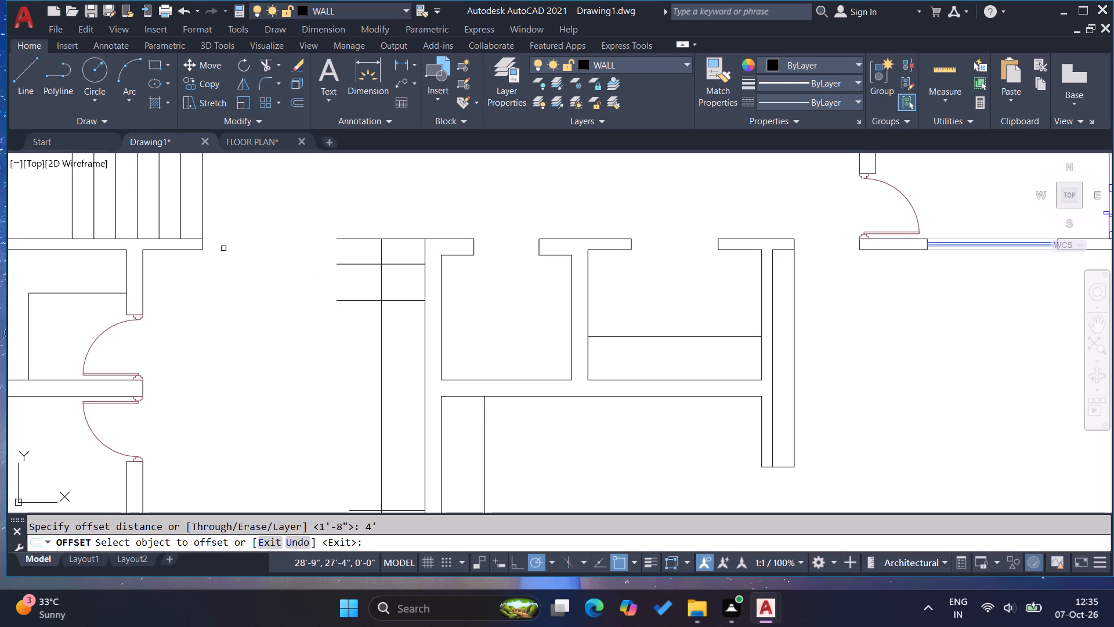
{"action": "left_click", "coordinate": [205, 244]}
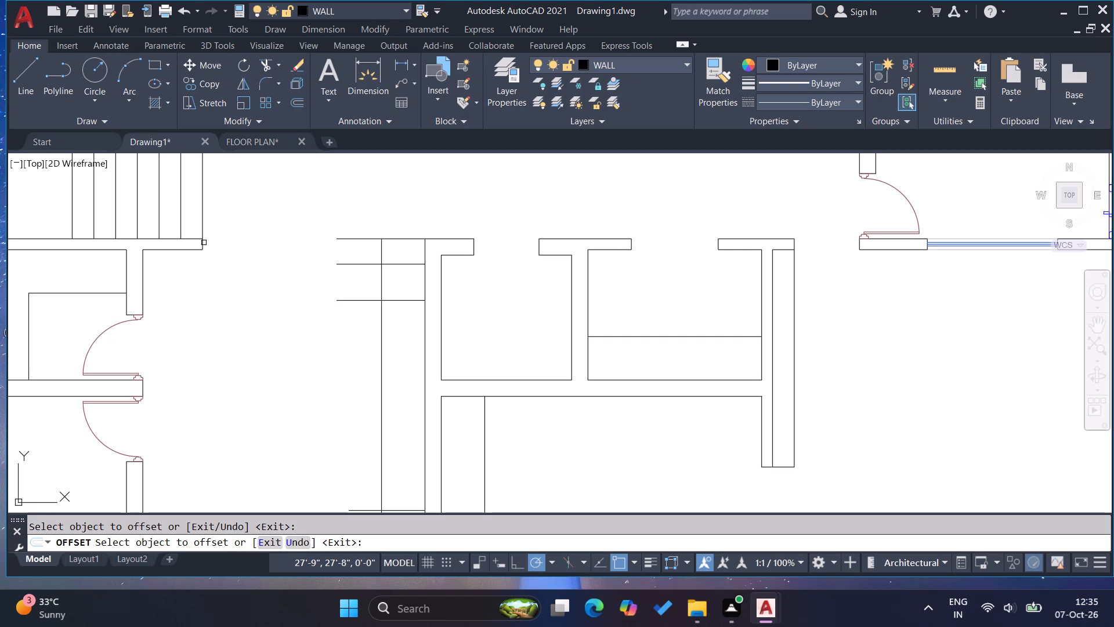
{"action": "left_click", "coordinate": [204, 243]}
{"action": "left_click", "coordinate": [259, 241]}
{"action": "key", "text": "Escape"}
{"action": "key", "text": "Escape"}
{"action": "key", "text": "Escape"}
{"action": "key", "text": "Escape"}
Fillet the offset vertical line with the room's top line and with the lowest of the short horizontal lines.
{"action": "key", "text": "f"}
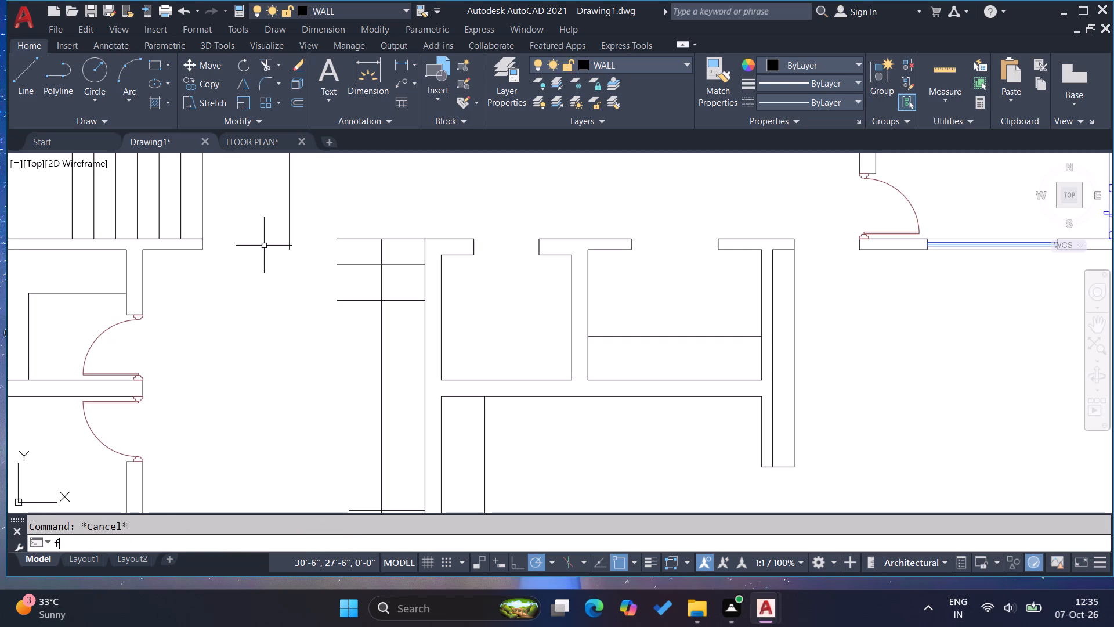
{"action": "key", "text": "Return"}
{"action": "left_click", "coordinate": [363, 237]}
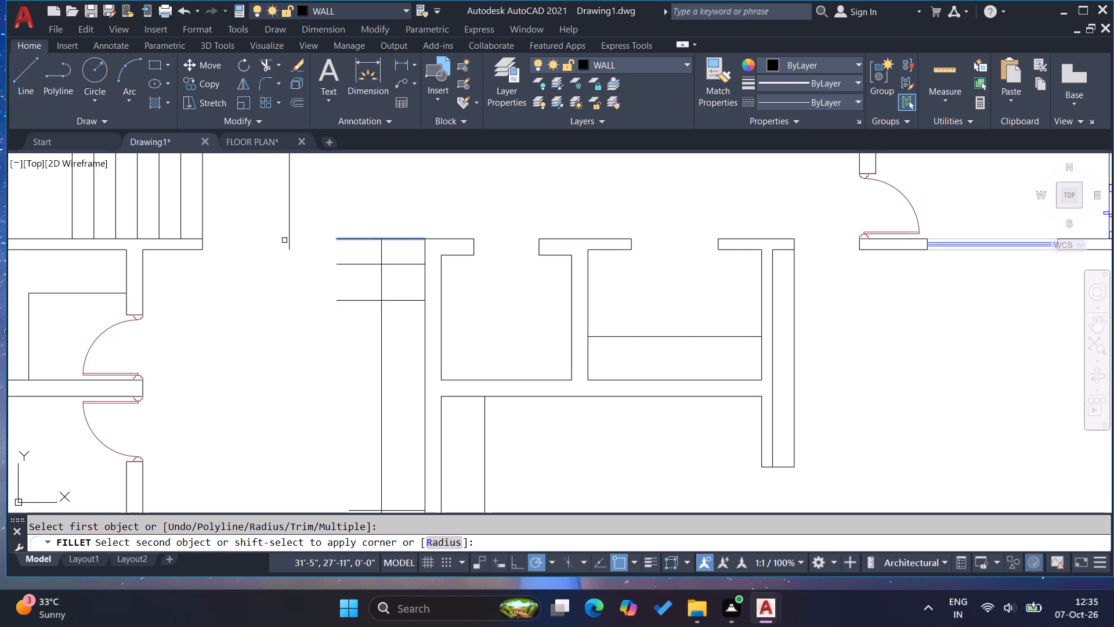
{"action": "left_click", "coordinate": [290, 242]}
{"action": "key", "text": "Escape"}
{"action": "key", "text": "Escape"}
{"action": "key", "text": "Escape"}
{"action": "key", "text": "f"}
{"action": "key", "text": "Return"}
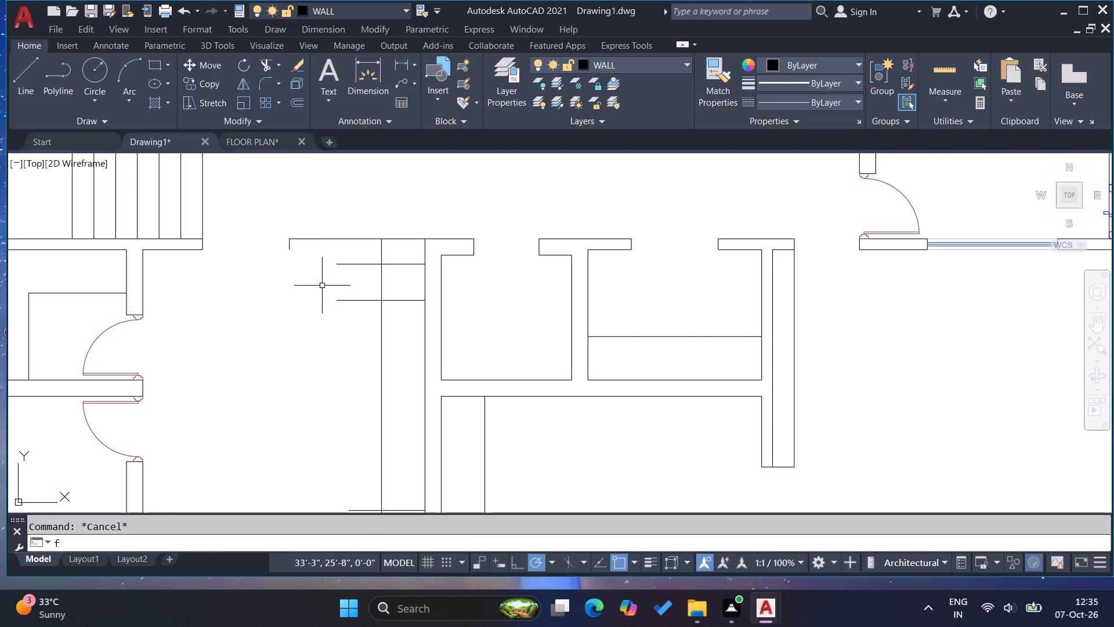
{"action": "left_click", "coordinate": [288, 248]}
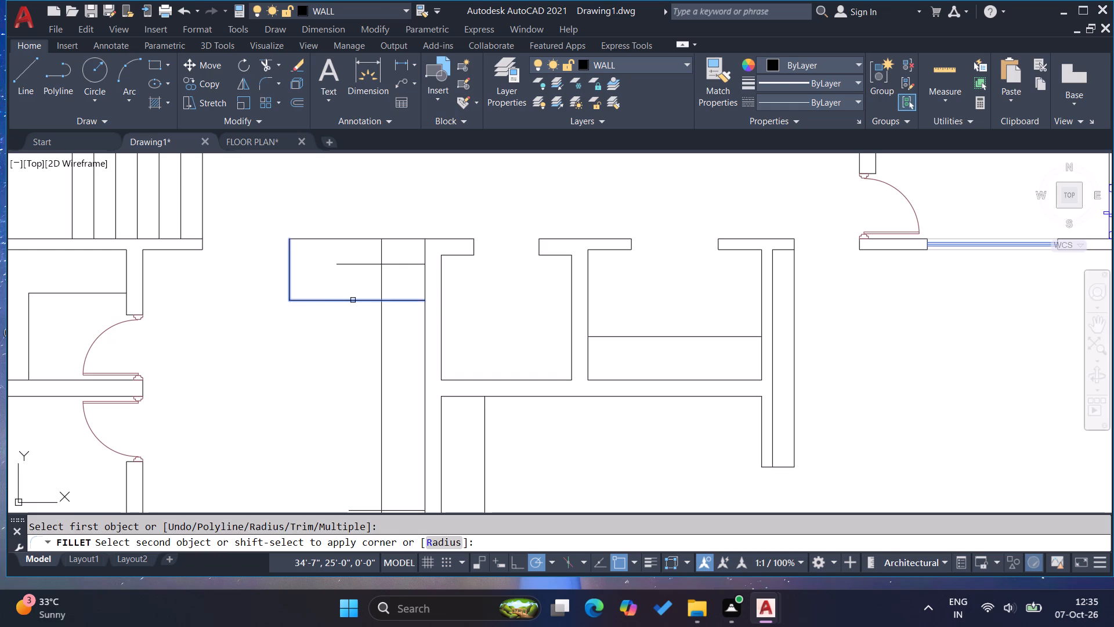
{"action": "left_click", "coordinate": [353, 300]}
{"action": "key", "text": "Escape"}
{"action": "key", "text": "Escape"}
Extend the middle horizontal line left to the new vertical line.
{"action": "key", "text": "e"}
{"action": "key", "text": "x"}
{"action": "key", "text": "Return"}
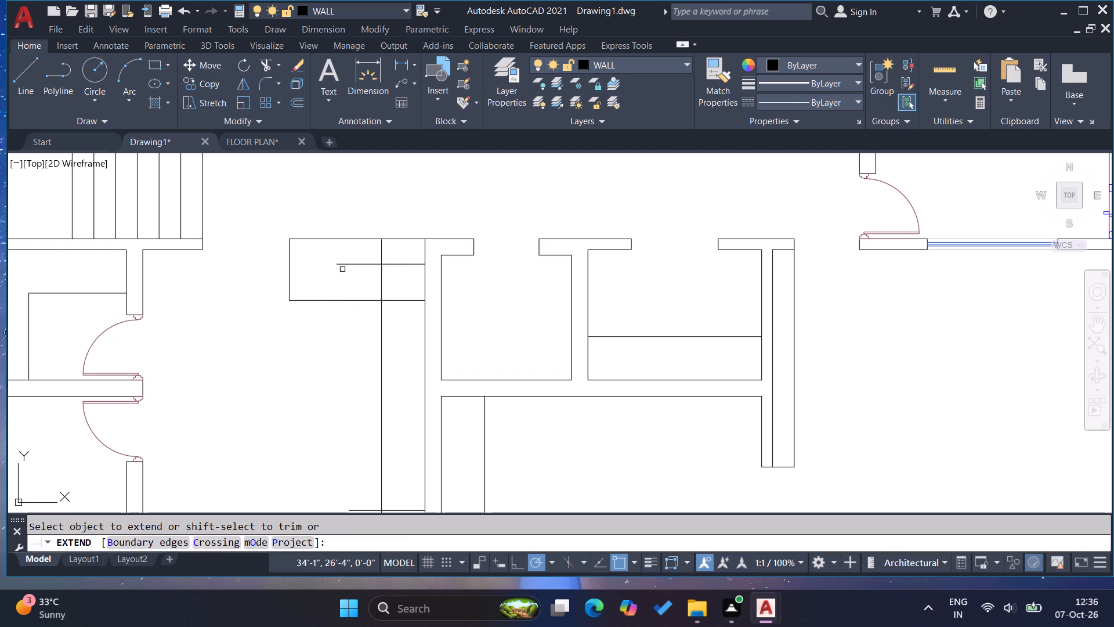
{"action": "left_click", "coordinate": [343, 269]}
{"action": "left_click", "coordinate": [338, 258]}
{"action": "key", "text": "Escape"}
{"action": "key", "text": "Escape"}
{"action": "key", "text": "Escape"}
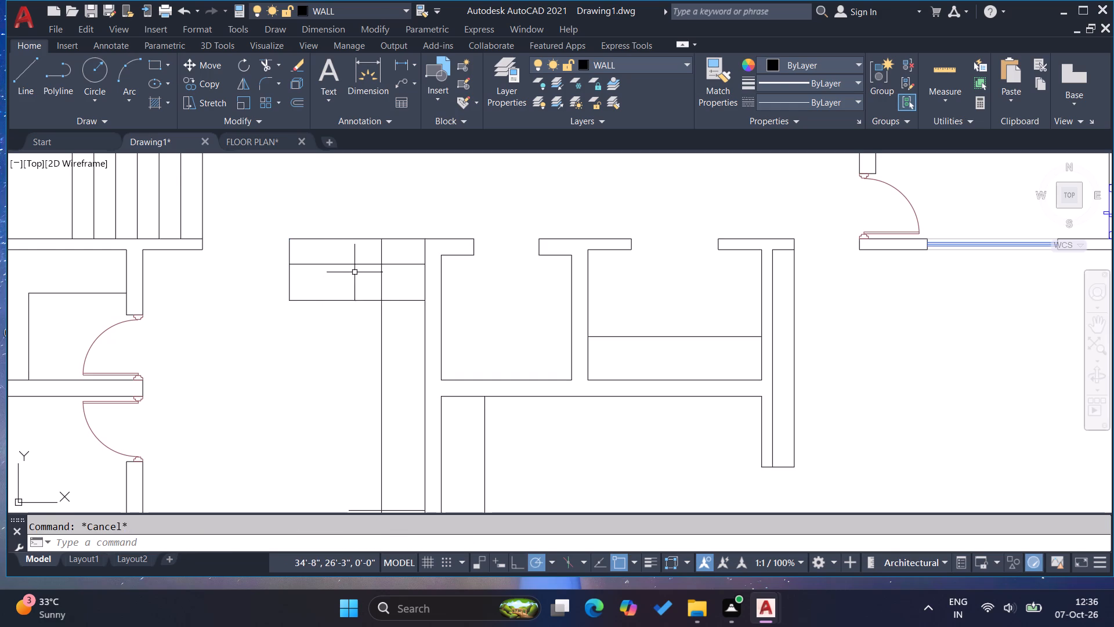
Move the middle horizontal line 4" down.
{"action": "left_click", "coordinate": [355, 272]}
{"action": "left_click", "coordinate": [346, 264]}
{"action": "key", "text": "m"}
{"action": "key", "text": "Return"}
{"action": "scroll", "coordinate": [353, 273], "scroll_direction": "up", "scroll_amount": 2}
{"action": "left_click", "coordinate": [349, 267]}
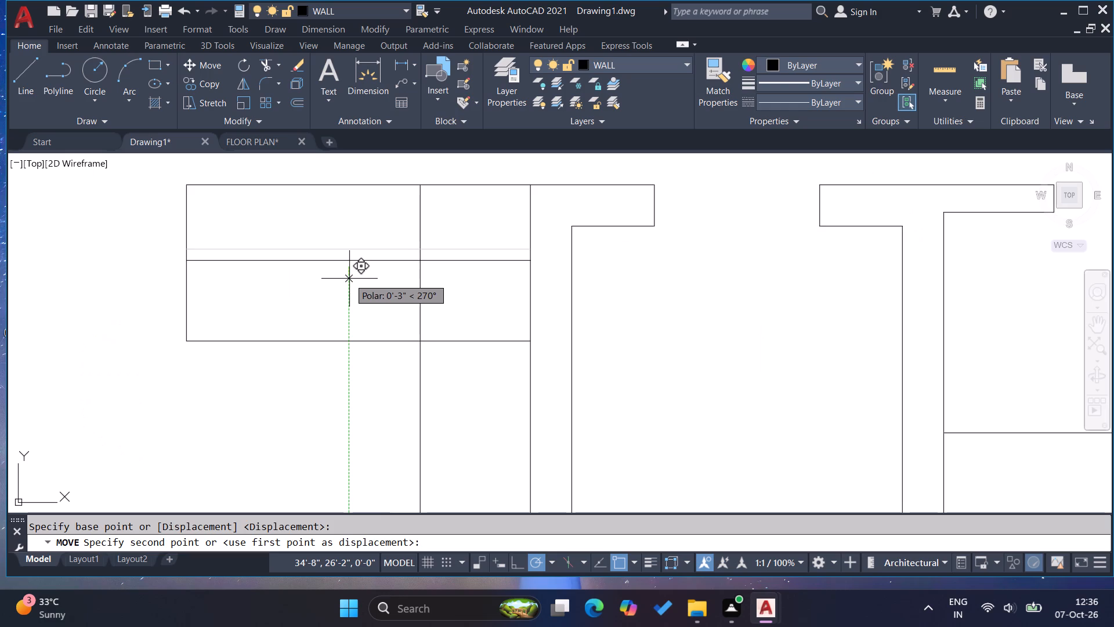
{"action": "key", "text": "4"}
{"action": "key", "text": "Return"}
{"action": "key", "text": "Escape"}
{"action": "key", "text": "Escape"}
{"action": "key", "text": "Escape"}
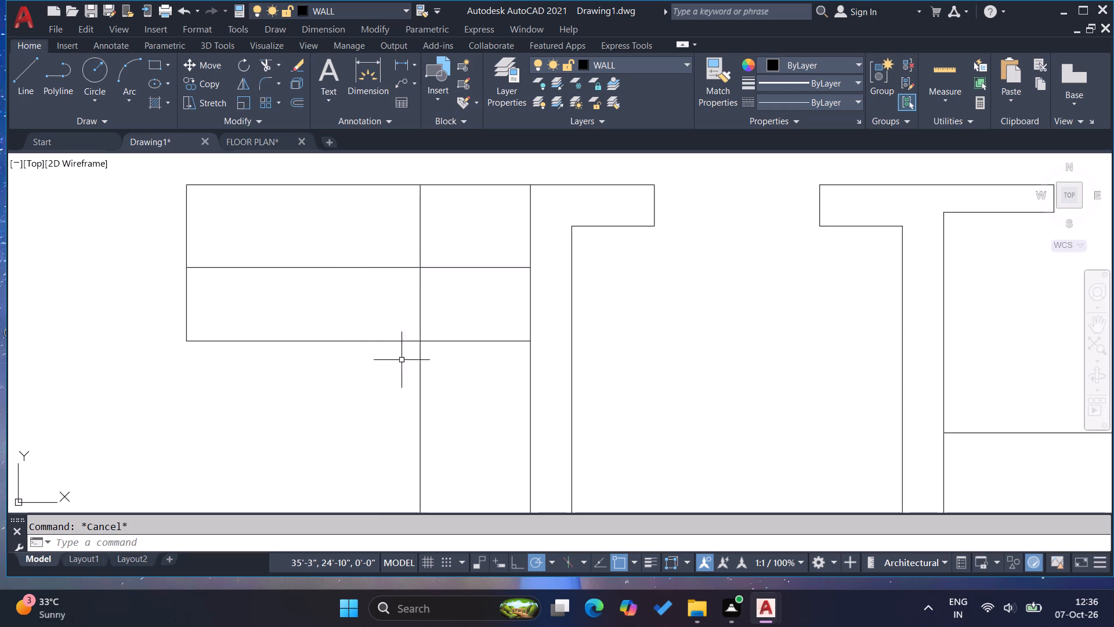
Move the lower horizontal line 4" down.
{"action": "left_click", "coordinate": [316, 347]}
{"action": "left_click", "coordinate": [311, 313]}
{"action": "key", "text": "m"}
{"action": "key", "text": "Return"}
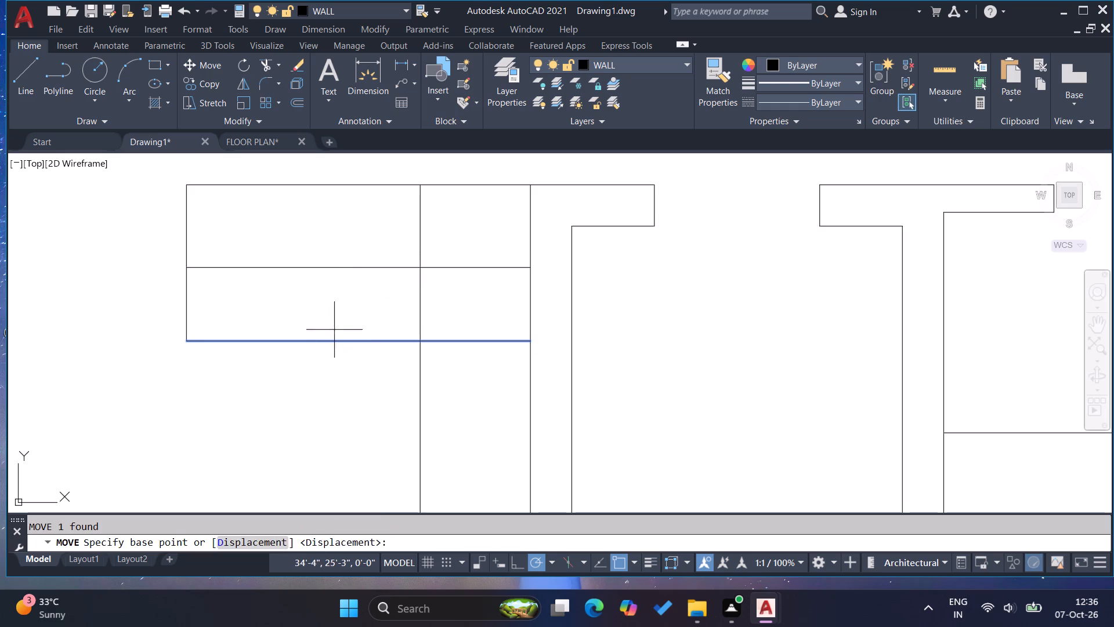
{"action": "left_click", "coordinate": [337, 352]}
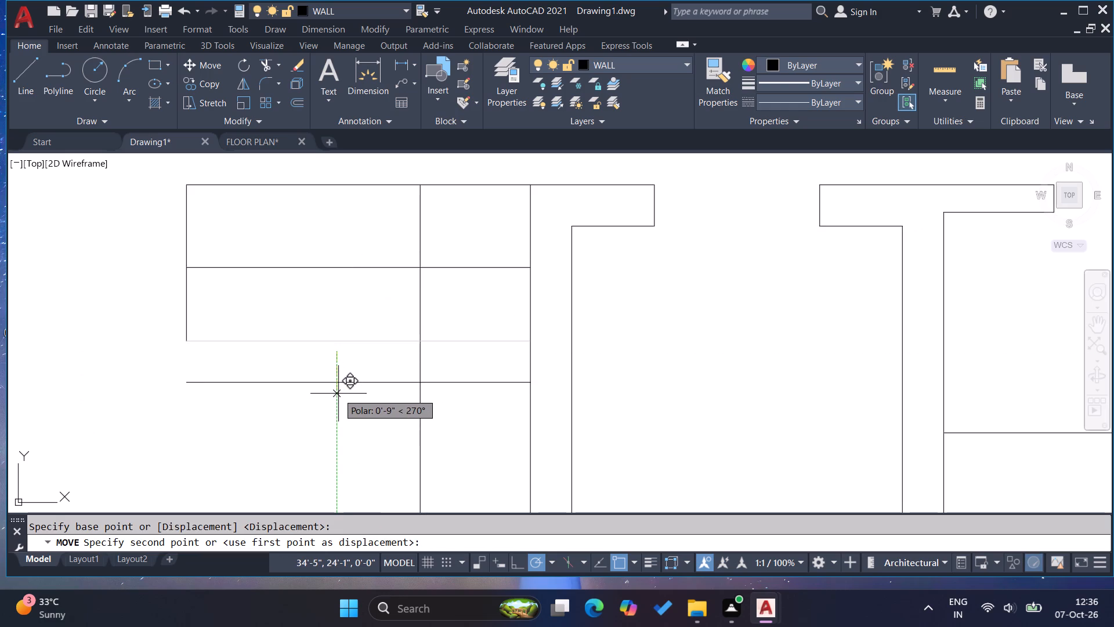
{"action": "key", "text": "4"}
{"action": "key", "text": "Return"}
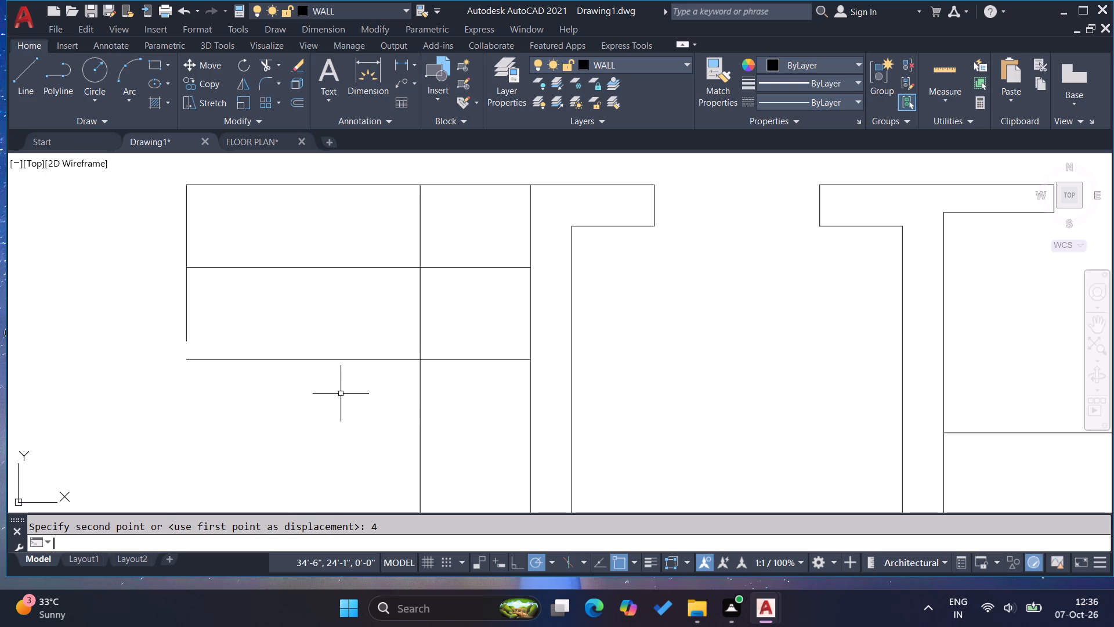
{"action": "key", "text": "Escape"}
{"action": "key", "text": "Escape"}
Fillet the left vertical line with the moved lower horizontal line to close the corner.
{"action": "key", "text": "f"}
{"action": "key", "text": "Return"}
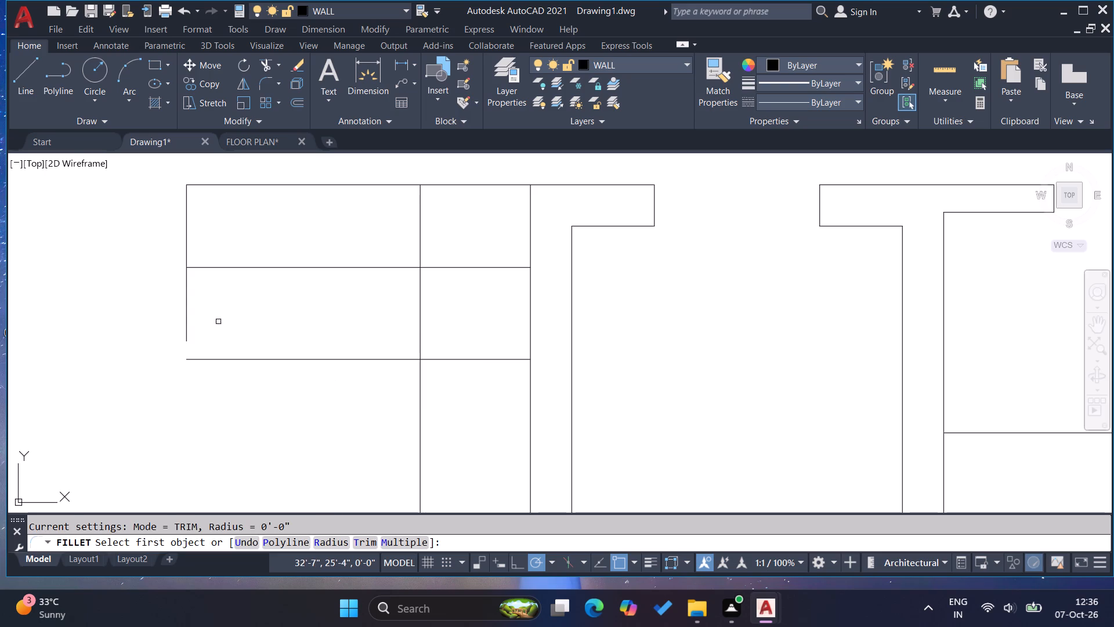
{"action": "left_click", "coordinate": [187, 323]}
{"action": "left_click", "coordinate": [218, 359]}
{"action": "key", "text": "Escape"}
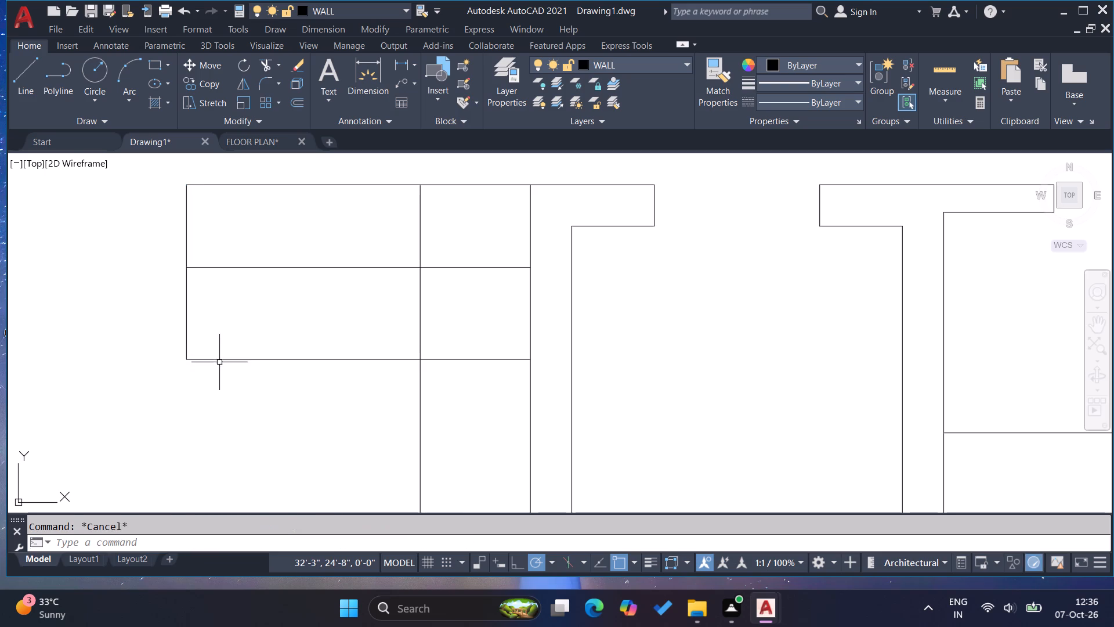
{"action": "key", "text": "Escape"}
Trim the vertical counter line above the lower horizontal line, and that horizontal line's part between the counter line and the right wall.
{"action": "type", "text": "tr"}
{"action": "key", "text": "Return"}
{"action": "left_click", "coordinate": [466, 230]}
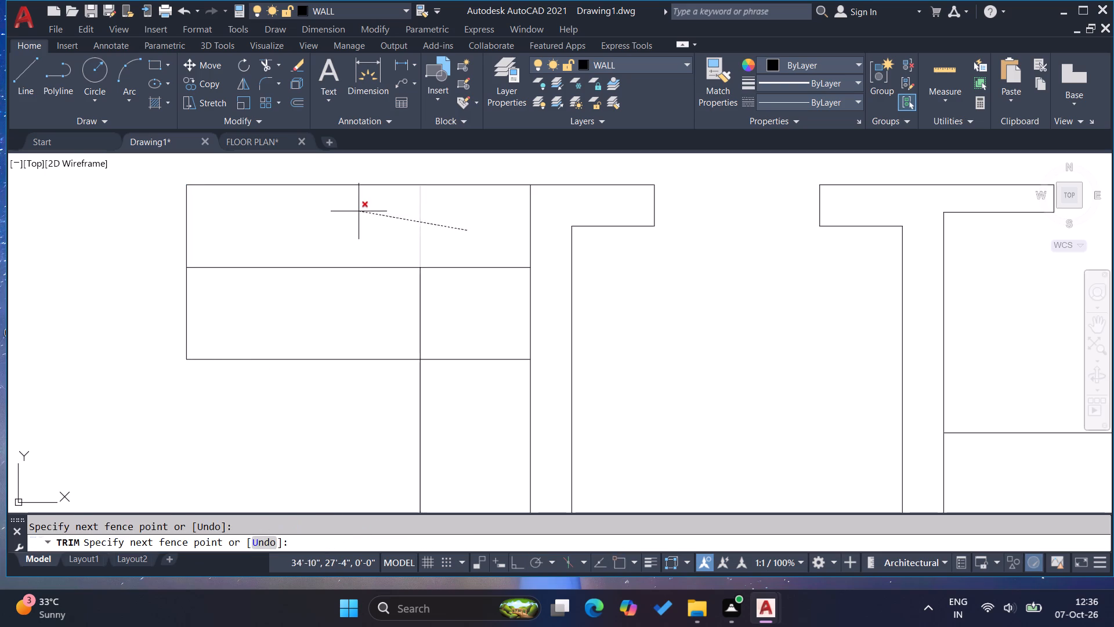
{"action": "left_click", "coordinate": [378, 221]}
{"action": "left_click", "coordinate": [476, 309]}
{"action": "left_click", "coordinate": [359, 320]}
{"action": "left_click", "coordinate": [456, 324]}
{"action": "left_click", "coordinate": [465, 401]}
Trim the overlapping ends of the vertical and horizontal counter lines at the room's bottom-right corner.
{"action": "scroll", "coordinate": [396, 306], "scroll_direction": "down", "scroll_amount": 4}
{"action": "scroll", "coordinate": [408, 390], "scroll_direction": "up", "scroll_amount": 2}
{"action": "left_click", "coordinate": [403, 401]}
{"action": "left_click", "coordinate": [384, 405]}
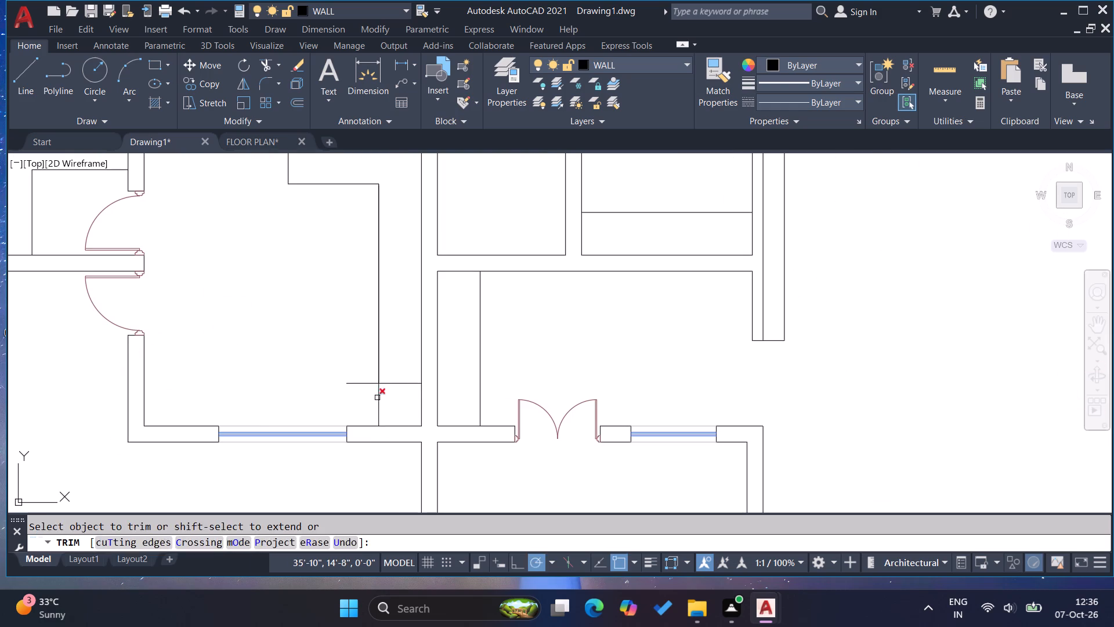
{"action": "left_click", "coordinate": [376, 398]}
{"action": "left_click", "coordinate": [396, 398]}
{"action": "left_click", "coordinate": [390, 379]}
{"action": "left_click", "coordinate": [390, 399]}
{"action": "key", "text": "Escape"}
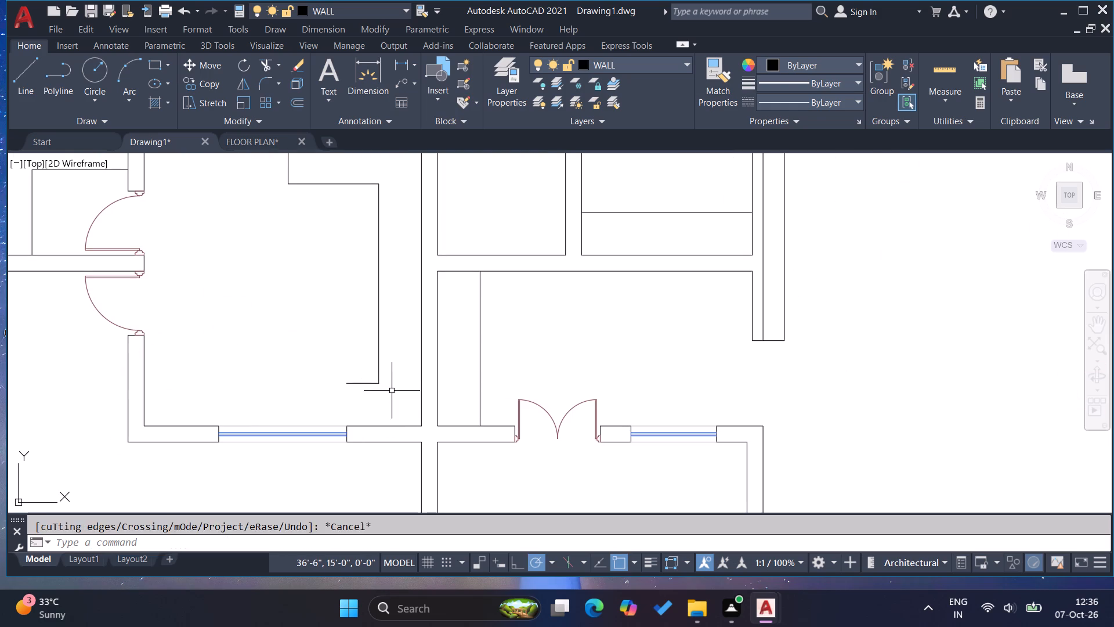
{"action": "key", "text": "Escape"}
{"action": "key", "text": "Escape"}
Extend the bottom horizontal counter line left to the room's left wall.
{"action": "type", "text": "ex"}
{"action": "key", "text": "Return"}
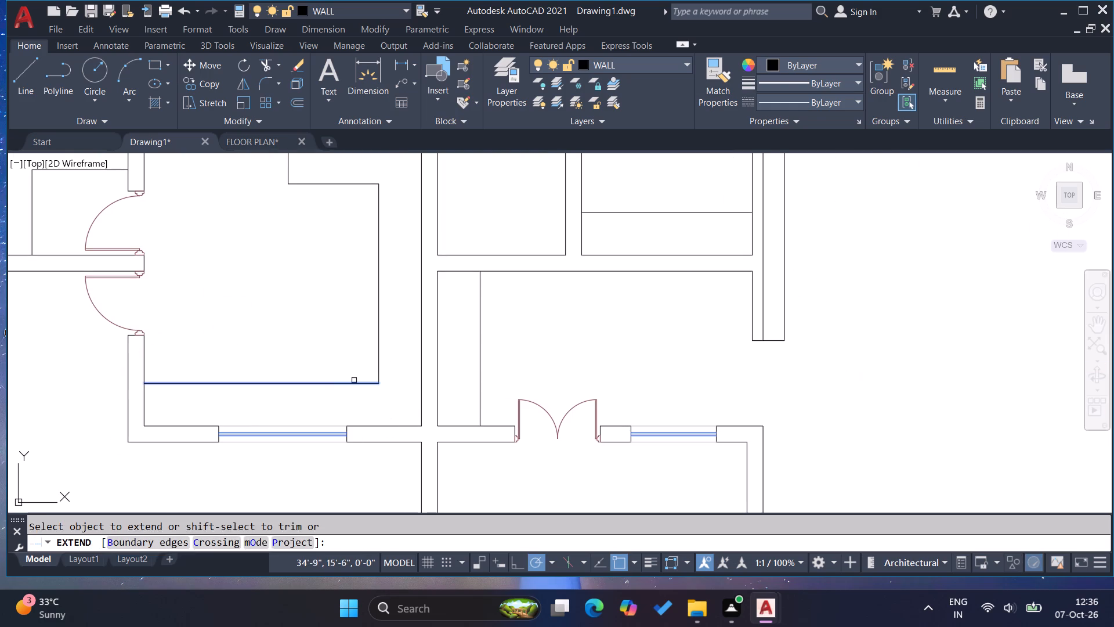
{"action": "left_click", "coordinate": [355, 380]}
{"action": "left_click", "coordinate": [358, 396]}
{"action": "key", "text": "Escape"}
{"action": "key", "text": "Escape"}
{"action": "key", "text": "Escape"}
{"action": "scroll", "coordinate": [361, 398], "scroll_direction": "down", "scroll_amount": 2}
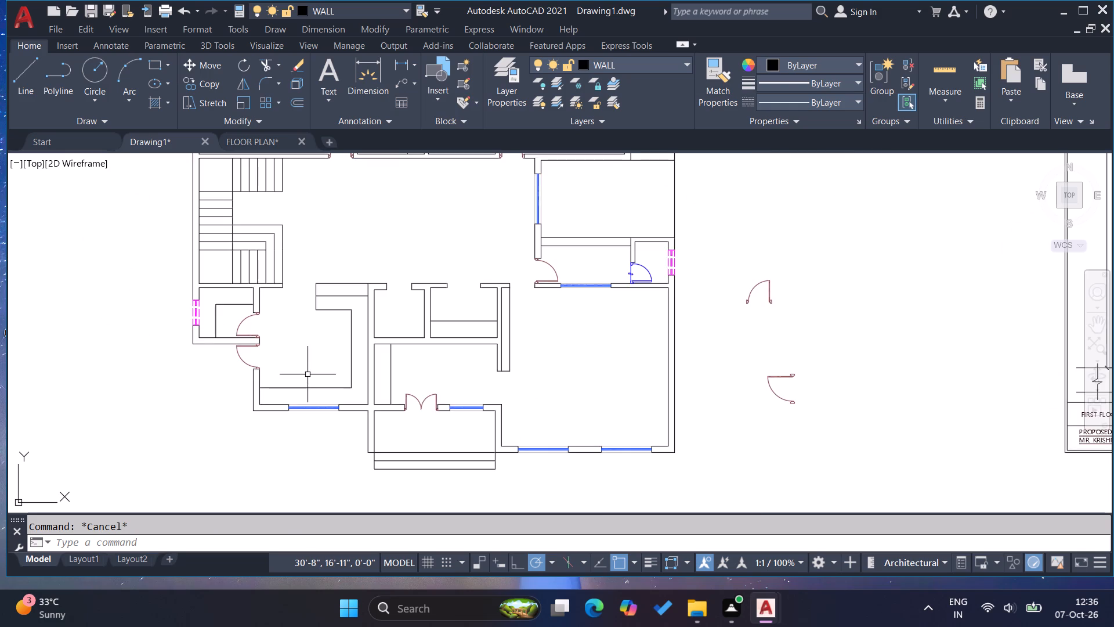
{"action": "scroll", "coordinate": [262, 417], "scroll_direction": "down", "scroll_amount": 1}
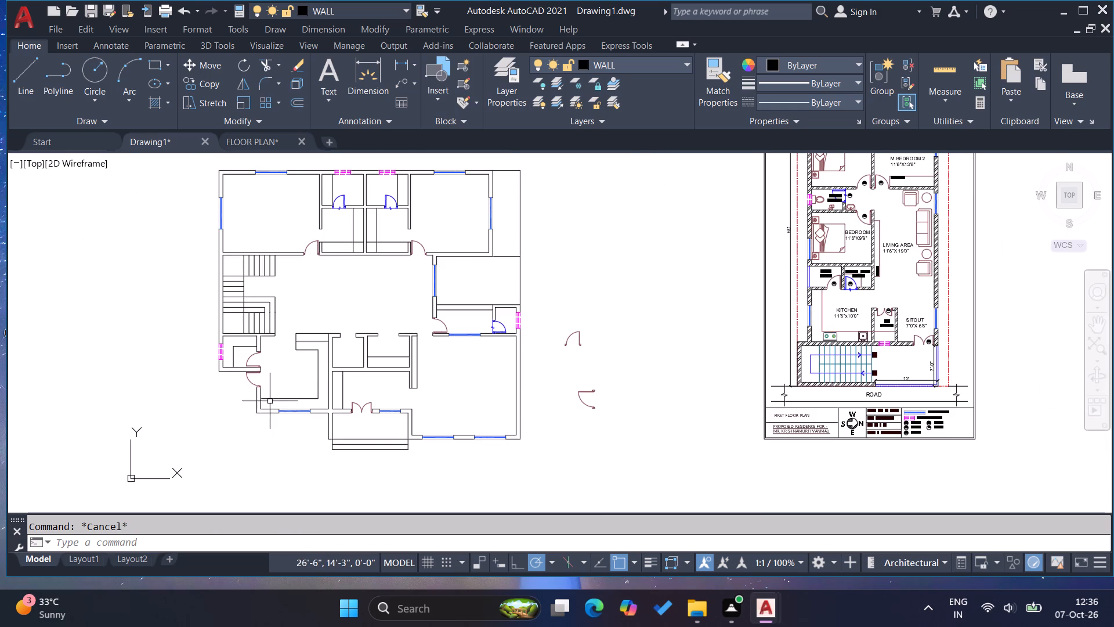
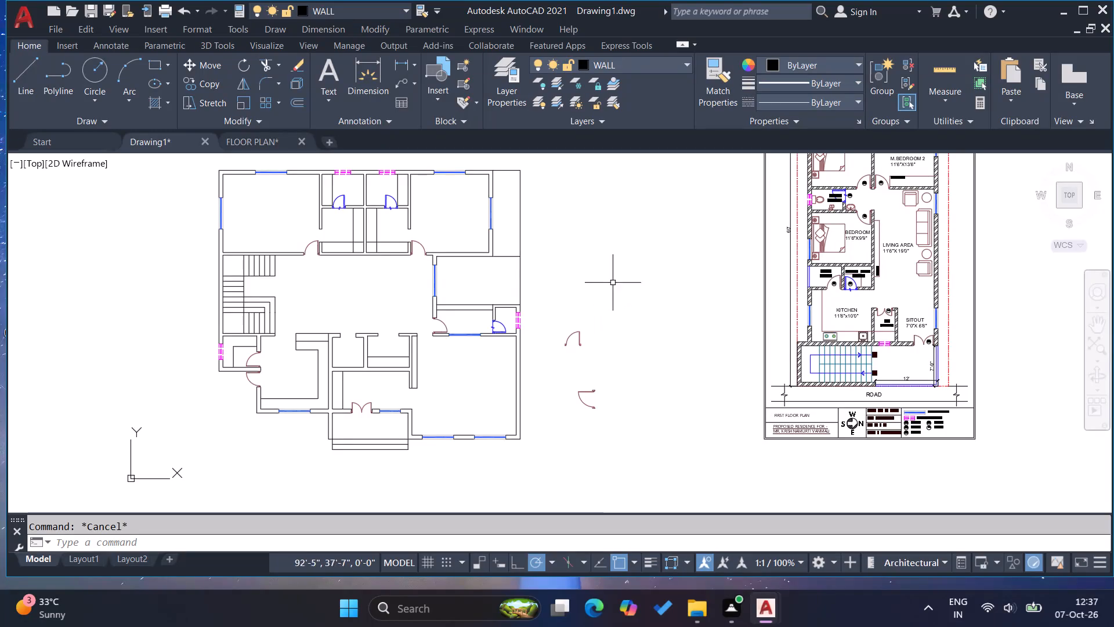
Review the new floor plan beside the reference plan, checking the interior walls and door openings around the central and lower rooms.
{"action": "scroll", "coordinate": [466, 398], "scroll_direction": "down", "scroll_amount": 3}
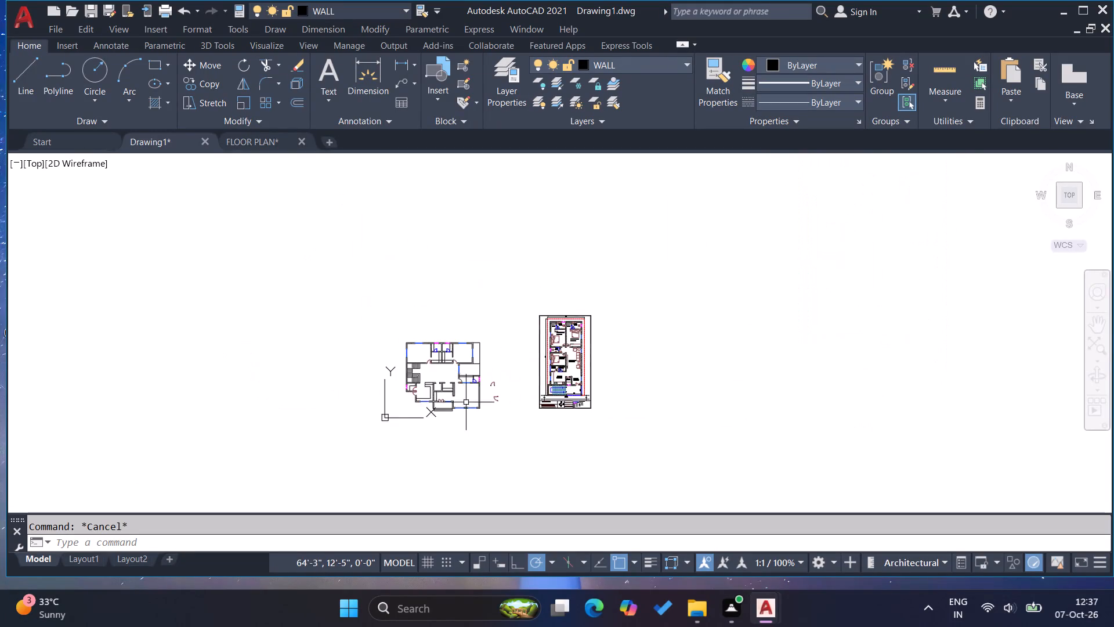
{"action": "scroll", "coordinate": [417, 385], "scroll_direction": "up", "scroll_amount": 2}
{"action": "scroll", "coordinate": [573, 401], "scroll_direction": "up", "scroll_amount": 3}
{"action": "scroll", "coordinate": [387, 343], "scroll_direction": "down", "scroll_amount": 4}
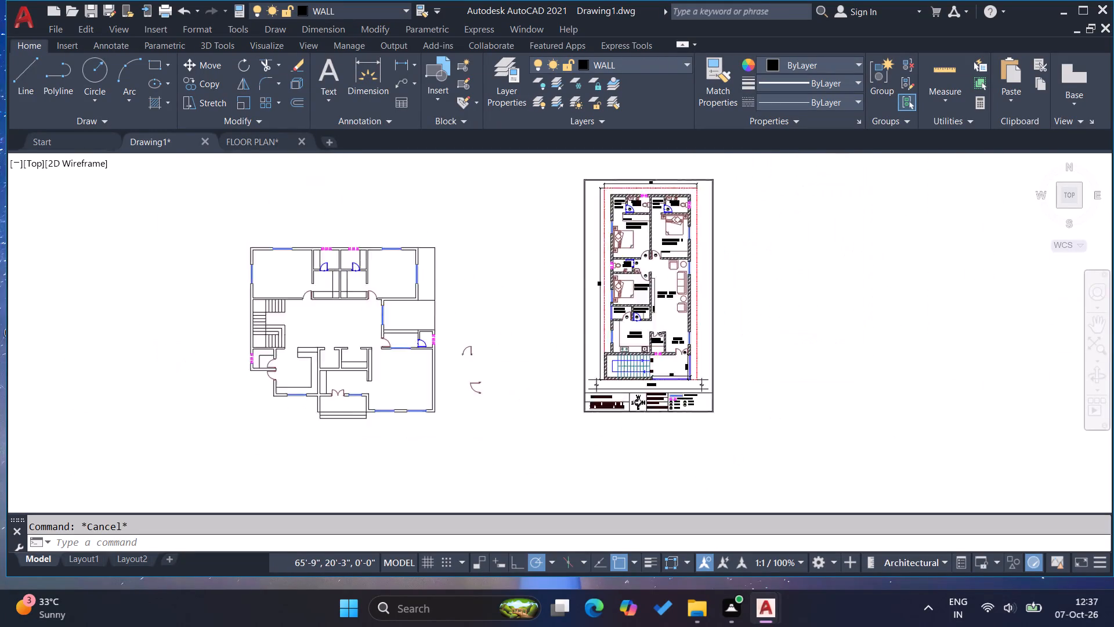
{"action": "scroll", "coordinate": [386, 366], "scroll_direction": "up", "scroll_amount": 4}
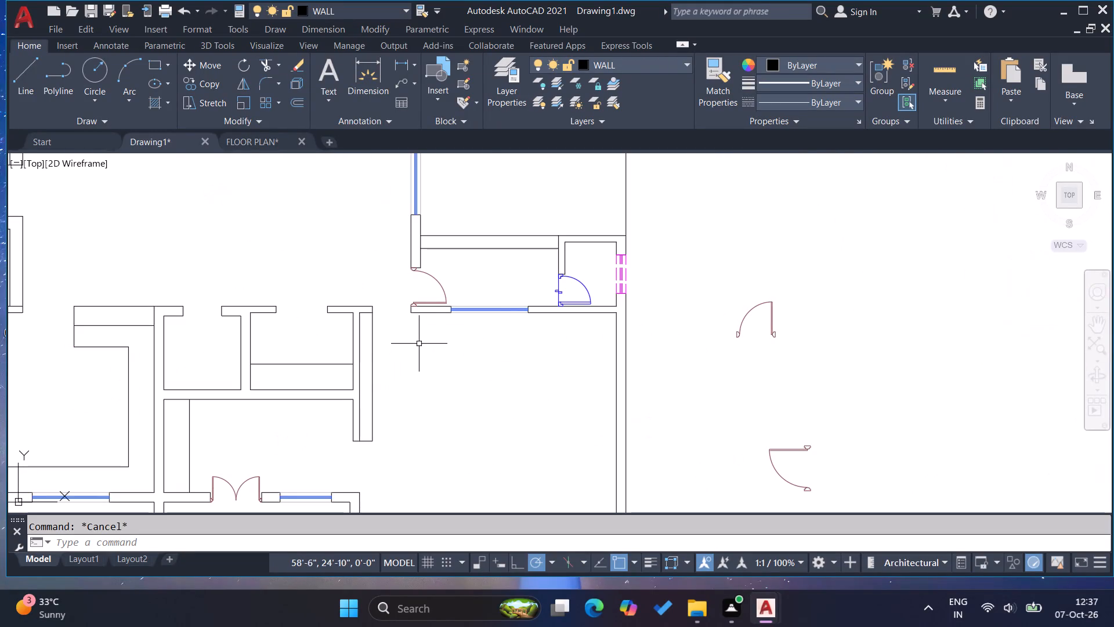
{"action": "key", "text": "Escape"}
{"action": "key", "text": "Escape"}
{"action": "key", "text": "Escape"}
{"action": "scroll", "coordinate": [316, 367], "scroll_direction": "down", "scroll_amount": 2}
{"action": "scroll", "coordinate": [305, 395], "scroll_direction": "up", "scroll_amount": 1}
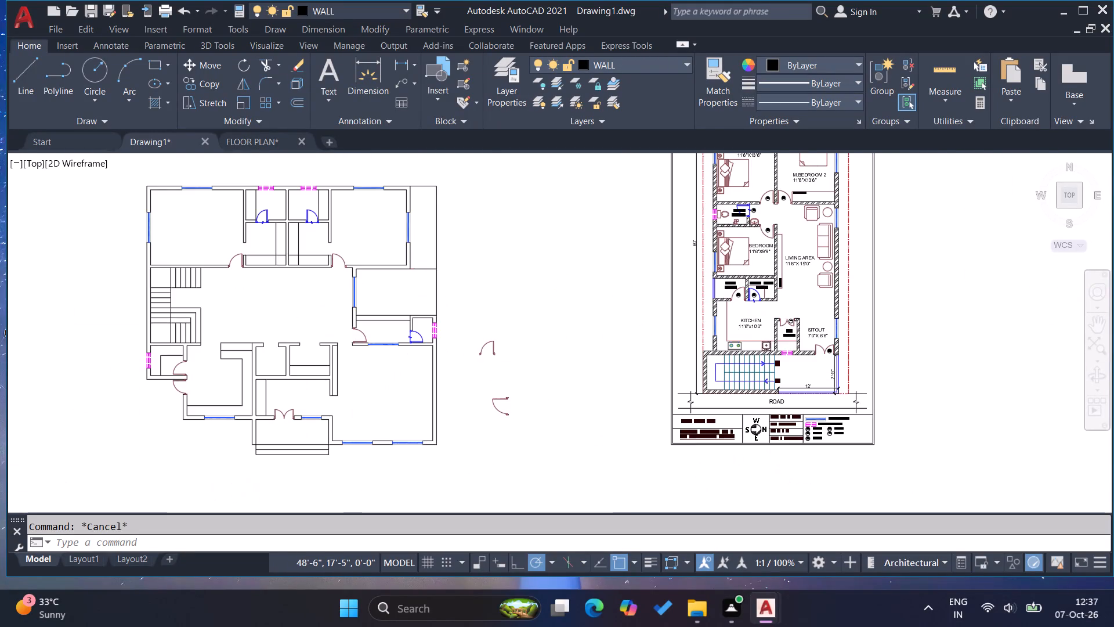
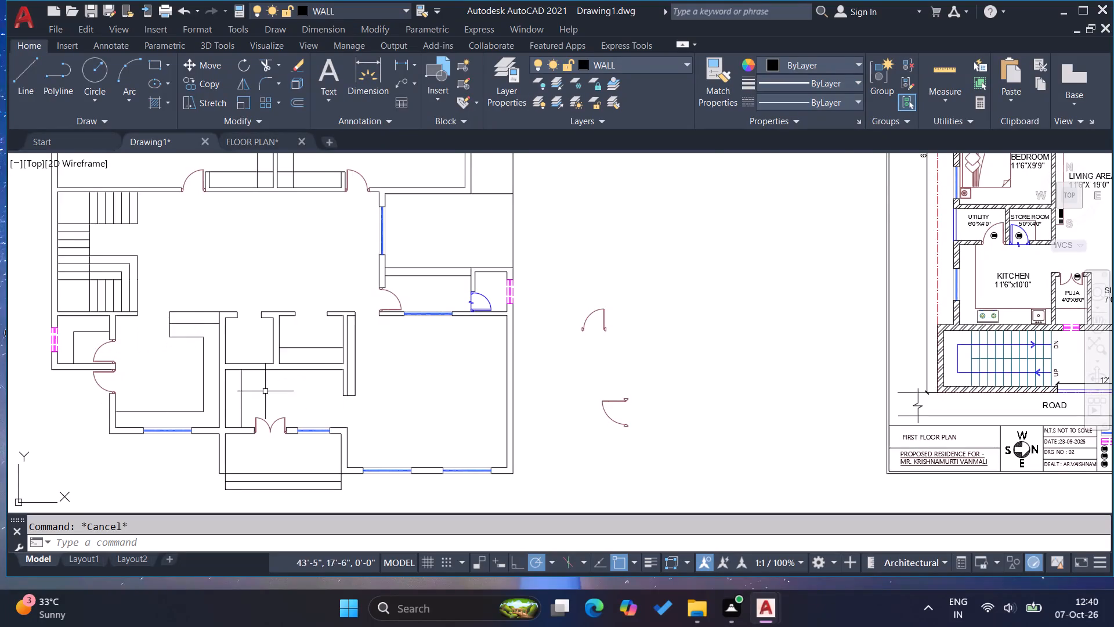
Trim away the two inner lines crossing the front of the entrance porch, keeping the outermost front line.
{"action": "key", "text": "Escape"}
{"action": "key", "text": "Escape"}
{"action": "scroll", "coordinate": [421, 363], "scroll_direction": "down", "scroll_amount": 2}
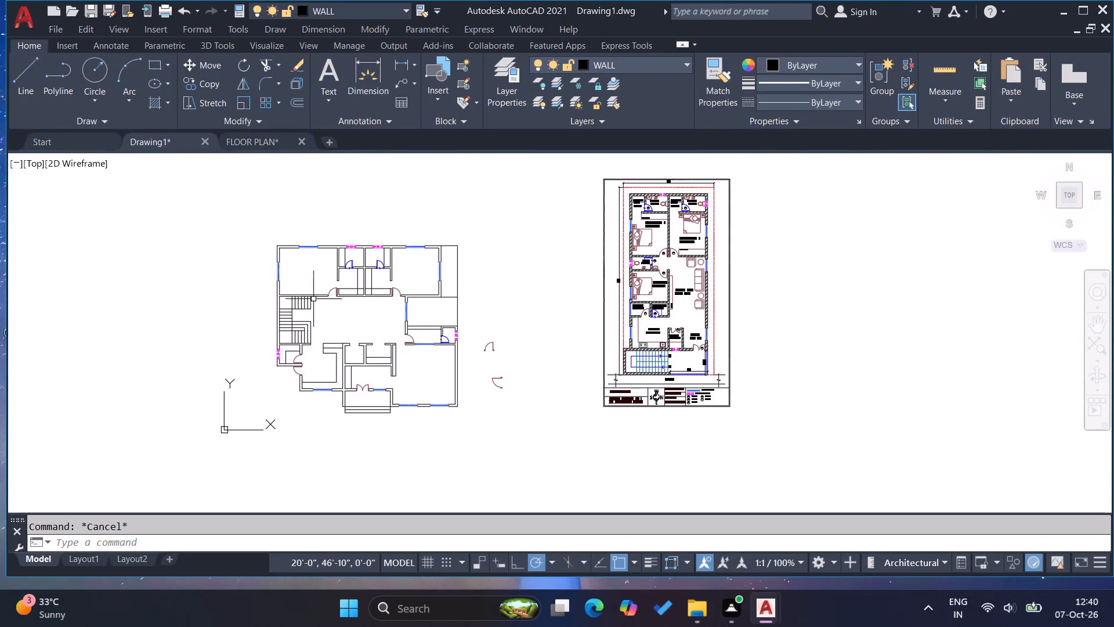
{"action": "scroll", "coordinate": [387, 435], "scroll_direction": "up", "scroll_amount": 2}
{"action": "scroll", "coordinate": [377, 388], "scroll_direction": "up", "scroll_amount": 1}
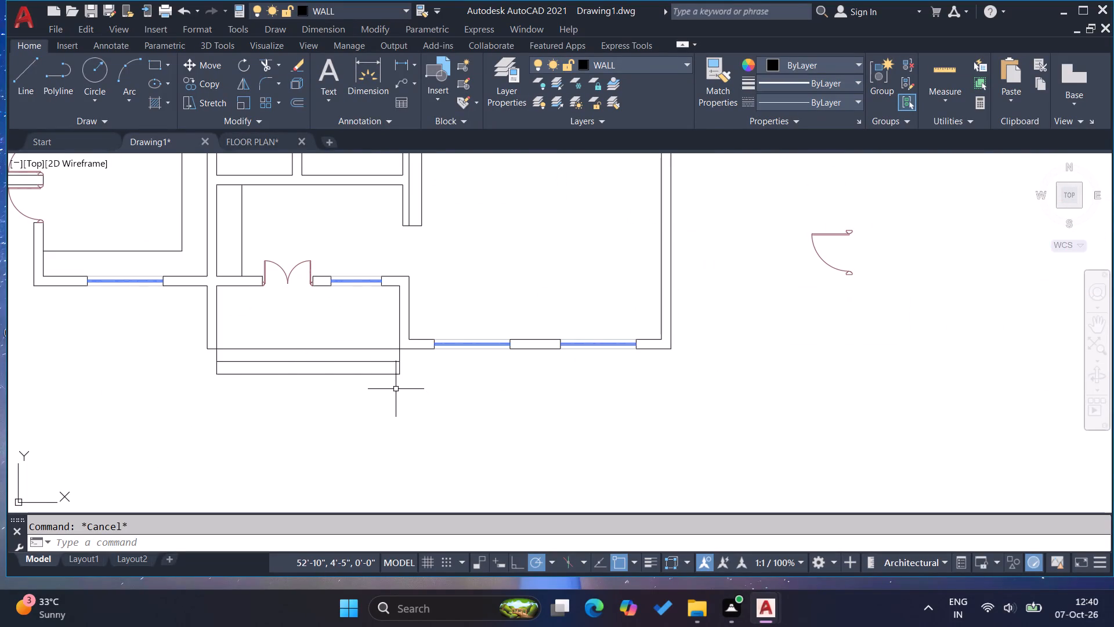
{"action": "key", "text": "t"}
{"action": "key", "text": "r"}
{"action": "key", "text": "Return"}
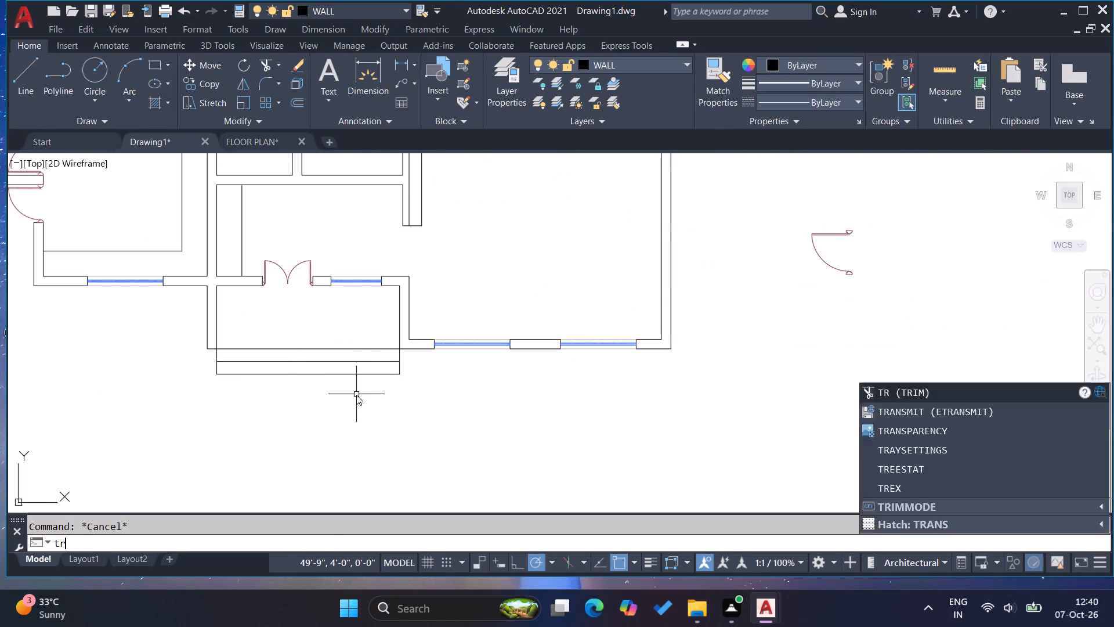
{"action": "left_click", "coordinate": [350, 344]}
{"action": "left_click", "coordinate": [350, 356]}
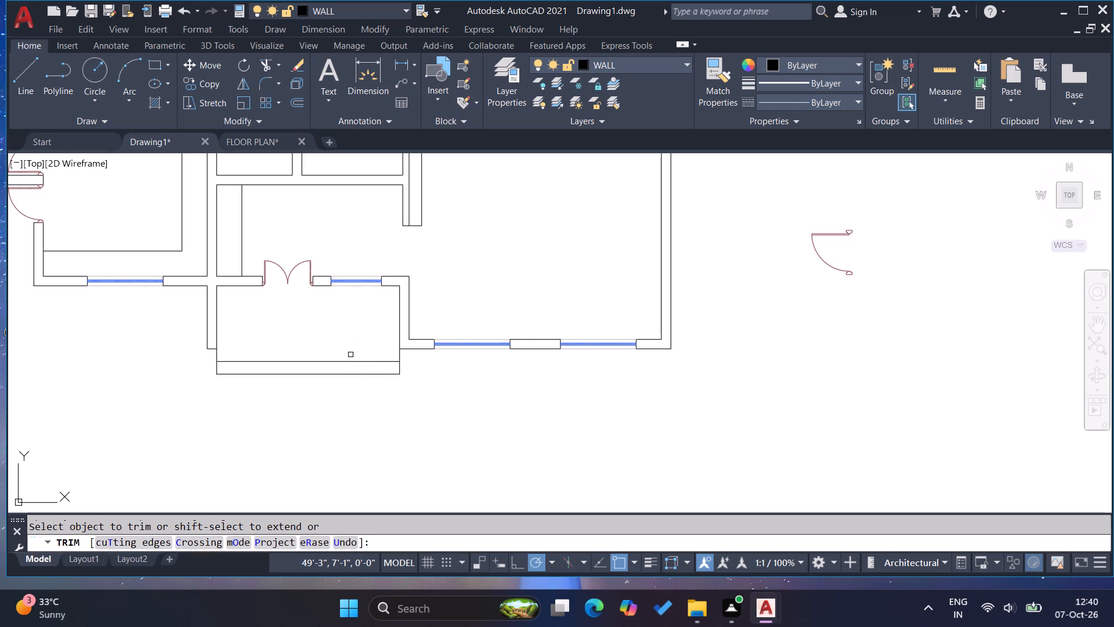
{"action": "left_click", "coordinate": [350, 358]}
{"action": "left_click", "coordinate": [347, 370]}
{"action": "key", "text": "Escape"}
{"action": "key", "text": "Escape"}
{"action": "key", "text": "Escape"}
{"action": "key", "text": "Escape"}
{"action": "key", "text": "Escape"}
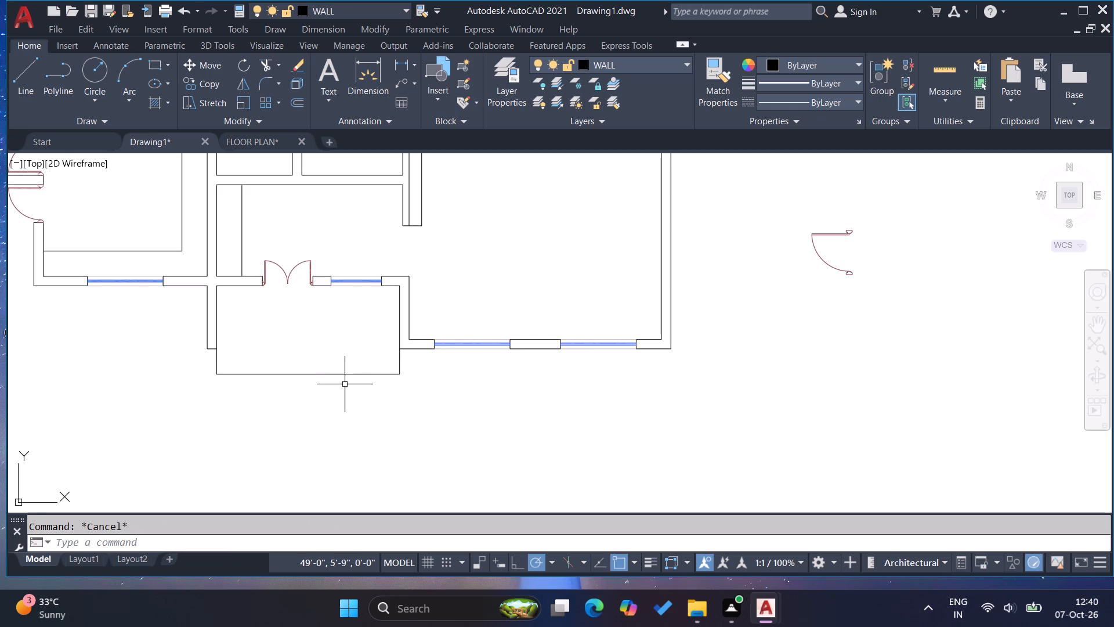
Offset the entrance porch's front edge outward by 1' twice to form the step lines.
{"action": "key", "text": "o"}
{"action": "key", "text": "Return"}
{"action": "type", "text": "1'"}
{"action": "key", "text": "Return"}
{"action": "left_click", "coordinate": [326, 373]}
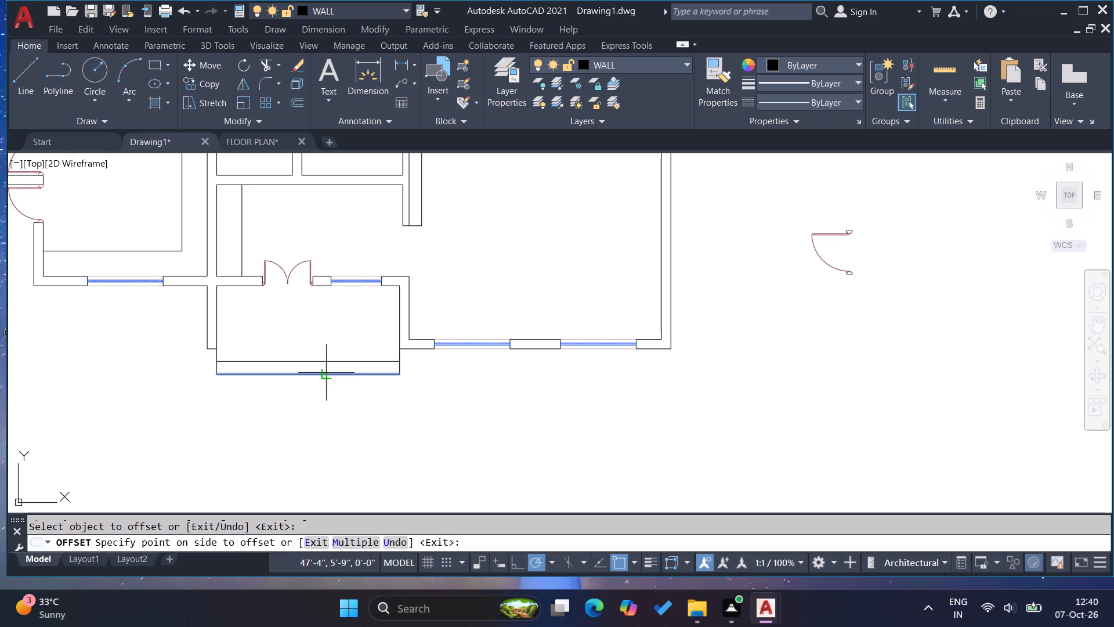
{"action": "left_click", "coordinate": [323, 412]}
{"action": "left_click", "coordinate": [324, 388]}
{"action": "left_click", "coordinate": [330, 419]}
Offset the short right side edge of the porch outward three times at 1' spacing.
{"action": "left_click", "coordinate": [400, 362]}
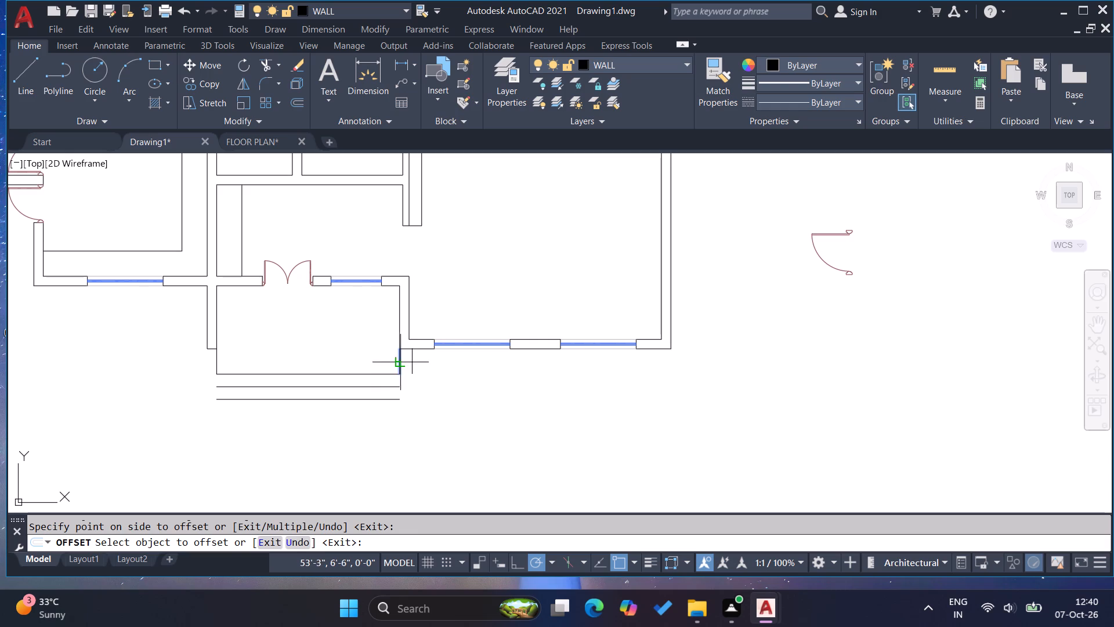
{"action": "left_click", "coordinate": [422, 362]}
{"action": "left_click", "coordinate": [410, 361]}
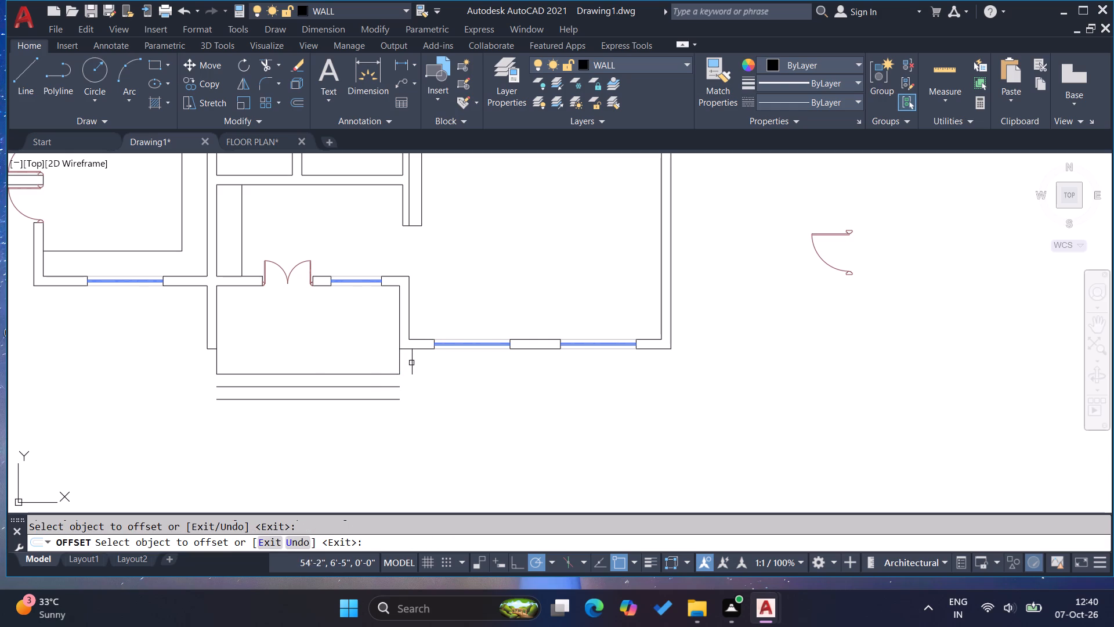
{"action": "left_click", "coordinate": [411, 363]}
{"action": "left_click", "coordinate": [428, 360]}
{"action": "left_click", "coordinate": [425, 363]}
{"action": "left_click", "coordinate": [444, 361]}
{"action": "key", "text": "Escape"}
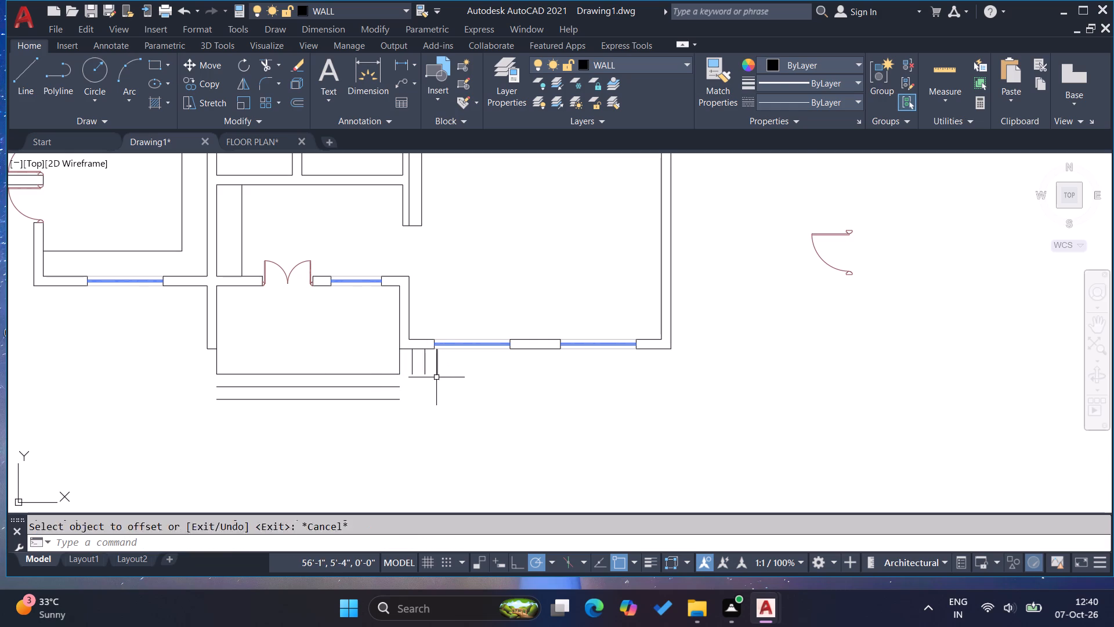
Erase the outermost of the offset side lines beside the porch.
{"action": "key", "text": "Escape"}
{"action": "scroll", "coordinate": [437, 378], "scroll_direction": "up", "scroll_amount": 2}
{"action": "key", "text": "Escape"}
{"action": "left_click", "coordinate": [441, 383]}
{"action": "left_click", "coordinate": [418, 345]}
{"action": "key", "text": "Delete"}
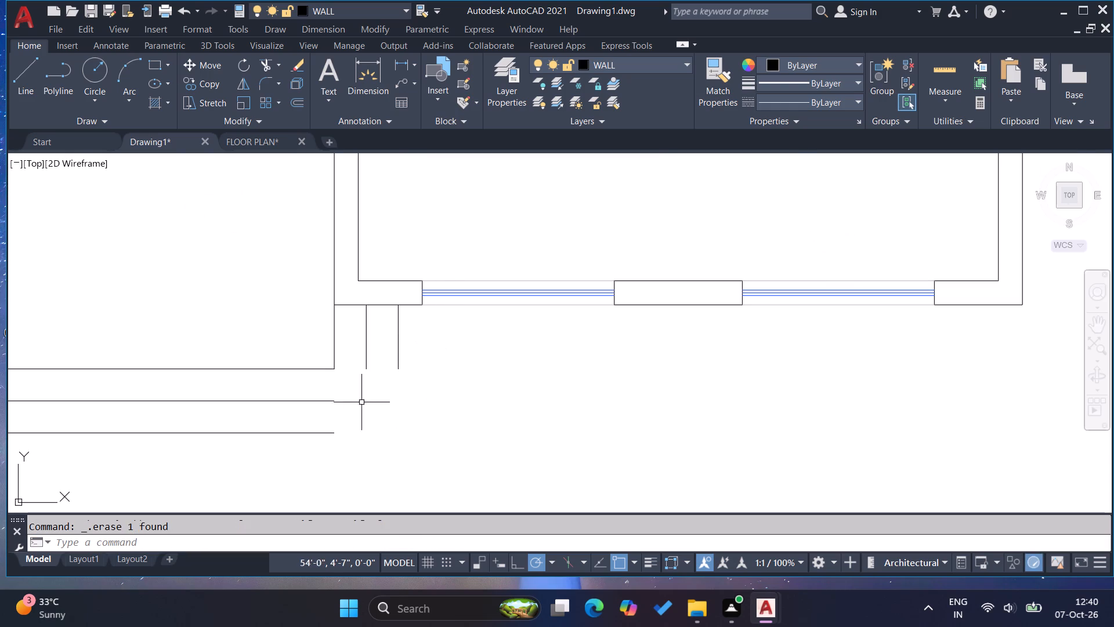
Fillet the two porch side lines with the matching front step lines at zero radius into square corners.
{"action": "scroll", "coordinate": [422, 401], "scroll_direction": "down", "scroll_amount": 2}
{"action": "key", "text": "f"}
{"action": "key", "text": "Return"}
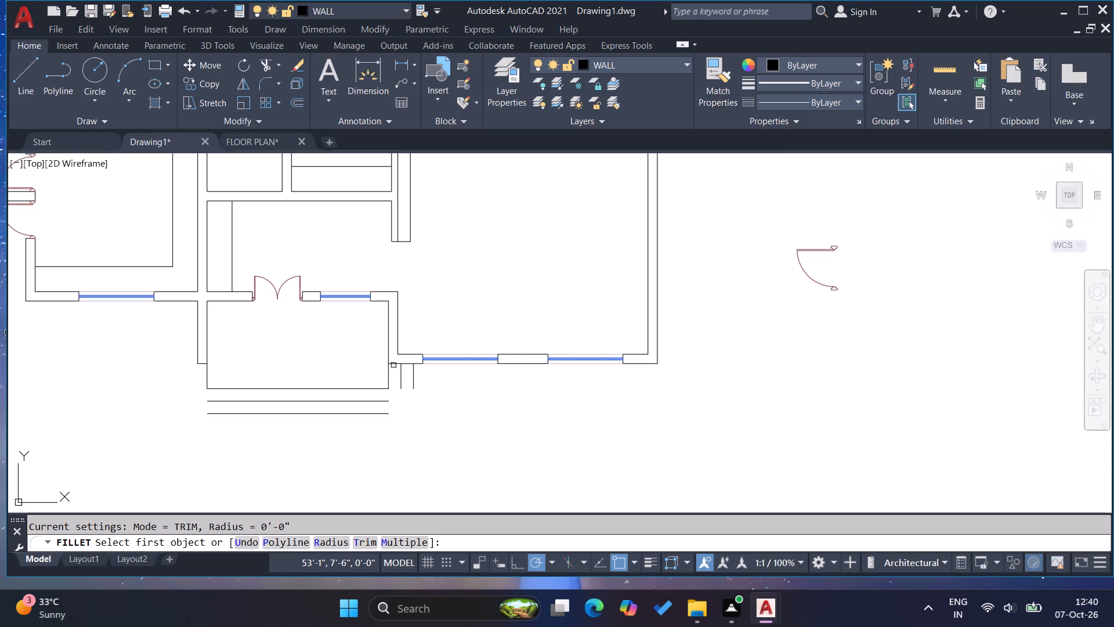
{"action": "left_click", "coordinate": [400, 378]}
{"action": "left_click", "coordinate": [382, 402]}
{"action": "key", "text": "Return"}
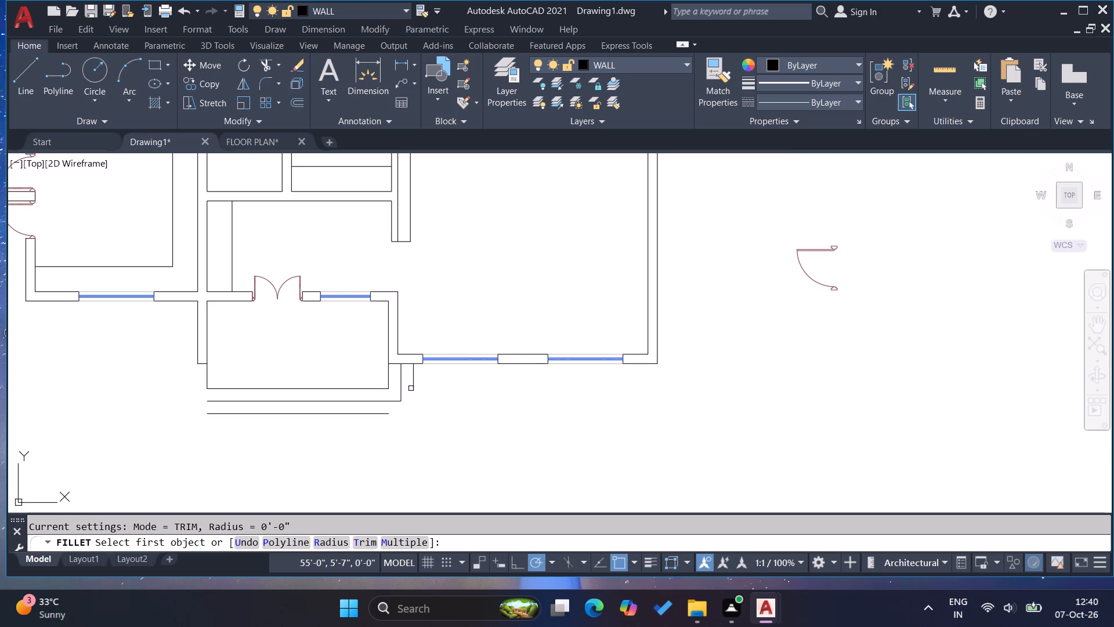
{"action": "left_click", "coordinate": [411, 388]}
{"action": "left_click", "coordinate": [413, 390]}
{"action": "left_click", "coordinate": [377, 412]}
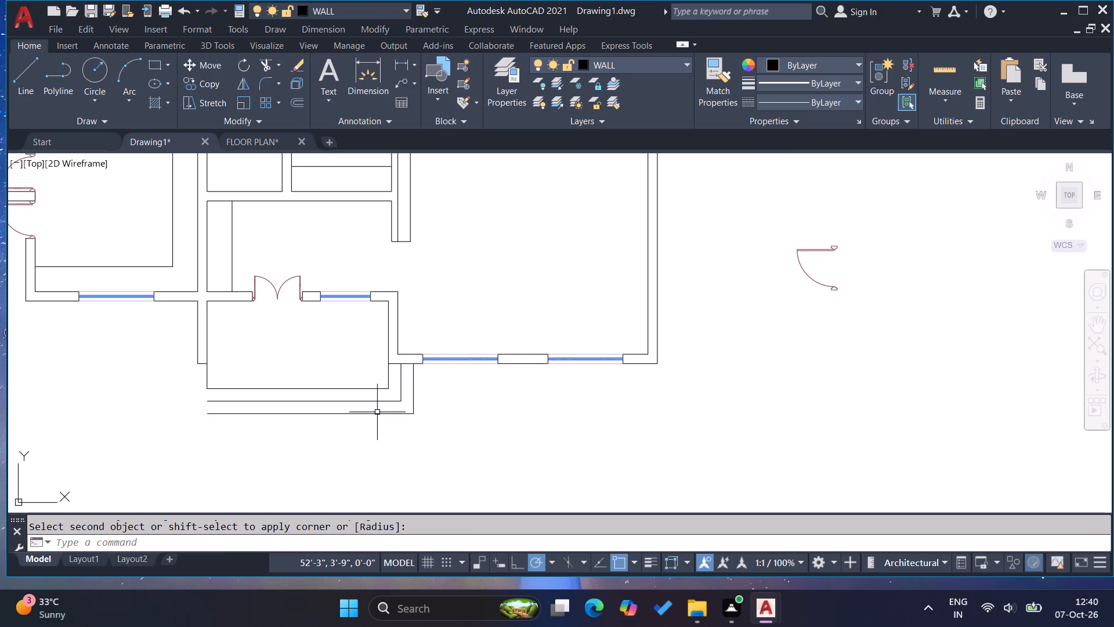
{"action": "key", "text": "Escape"}
{"action": "key", "text": "Escape"}
{"action": "key", "text": "Escape"}
Extend the porch's left edge down to the outermost front step line.
{"action": "type", "text": "ex"}
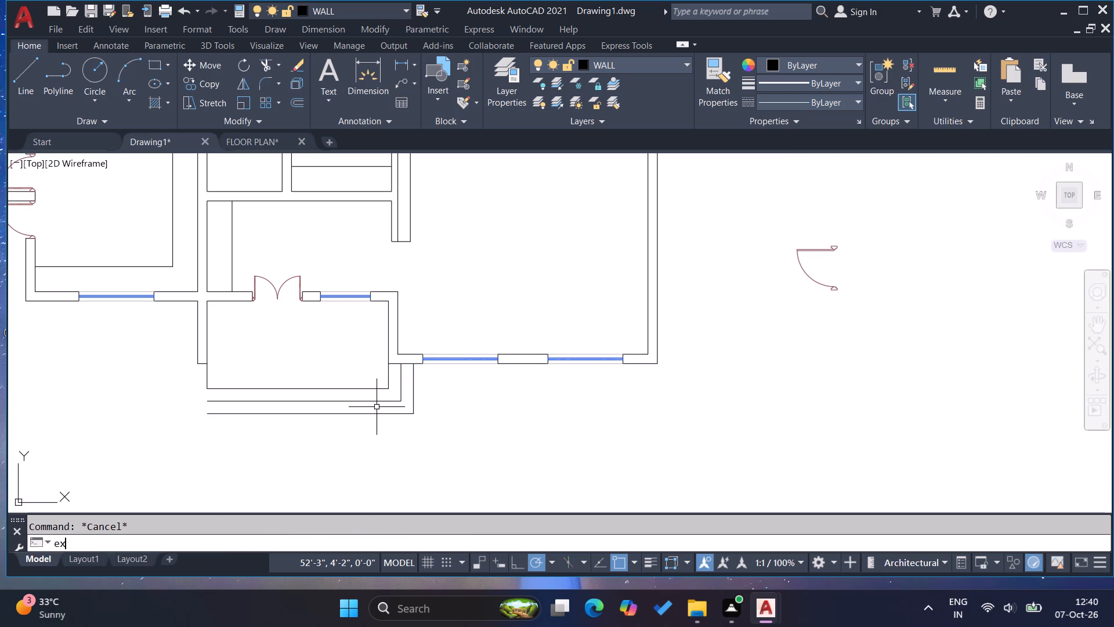
{"action": "key", "text": "Return"}
{"action": "left_click", "coordinate": [211, 383]}
{"action": "double_click", "coordinate": [194, 379]}
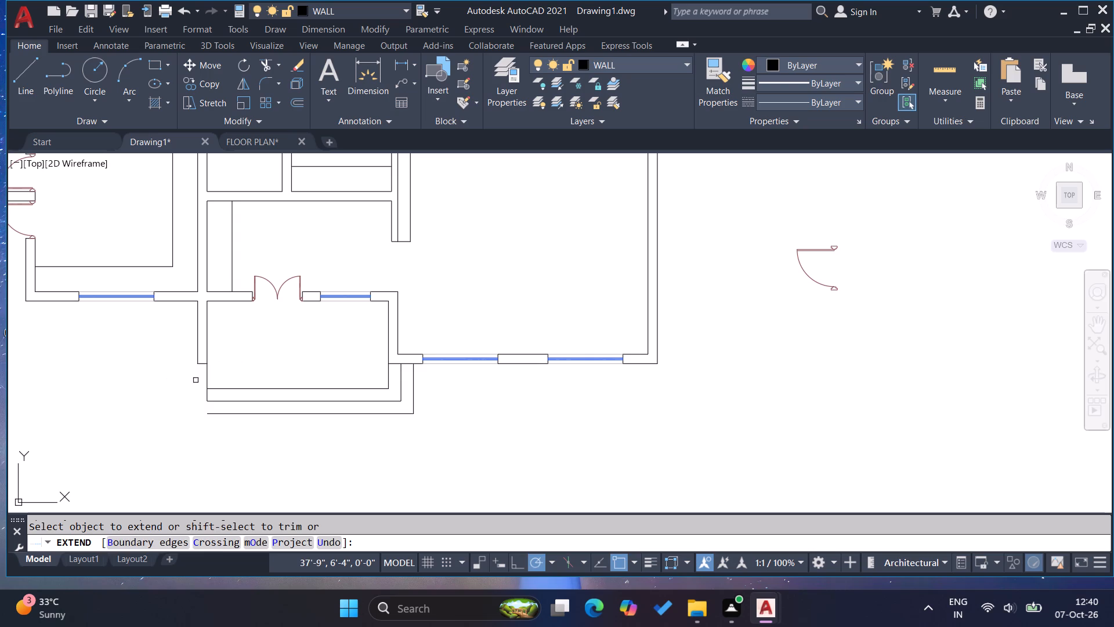
{"action": "left_click", "coordinate": [223, 396]}
{"action": "key", "text": "Escape"}
{"action": "key", "text": "Escape"}
{"action": "key", "text": "Escape"}
{"action": "key", "text": "Escape"}
{"action": "key", "text": "Escape"}
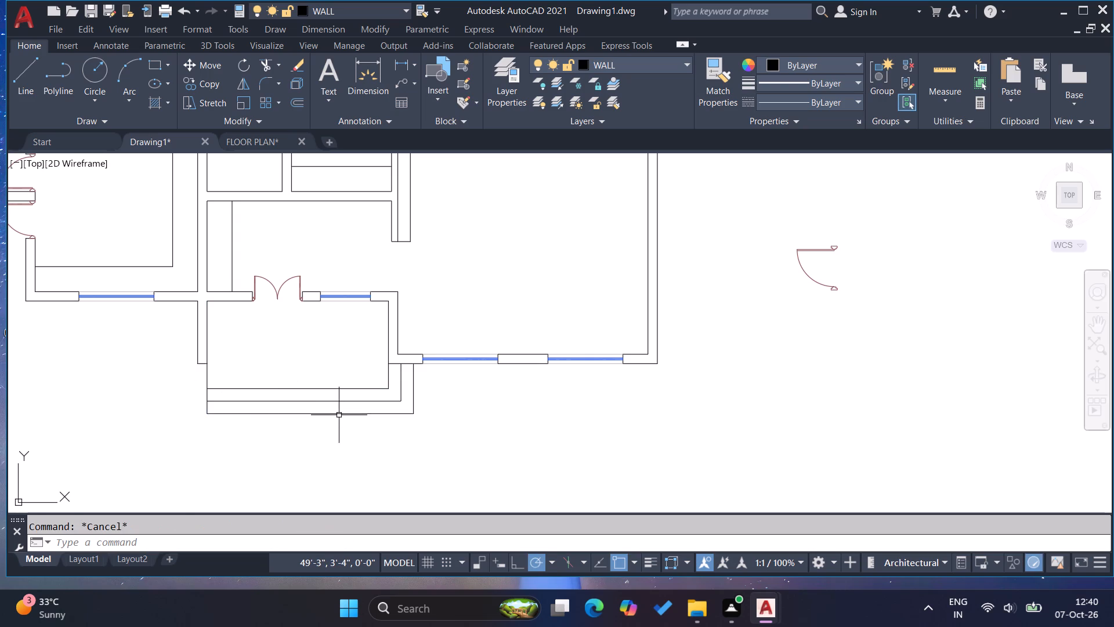
{"action": "key", "text": "Escape"}
{"action": "key", "text": "Escape"}
Stretch the left ends of the porch step lines, with their closing edge, to the outer face of the left wall.
{"action": "scroll", "coordinate": [341, 415], "scroll_direction": "down", "scroll_amount": 1}
{"action": "scroll", "coordinate": [255, 429], "scroll_direction": "up", "scroll_amount": 2}
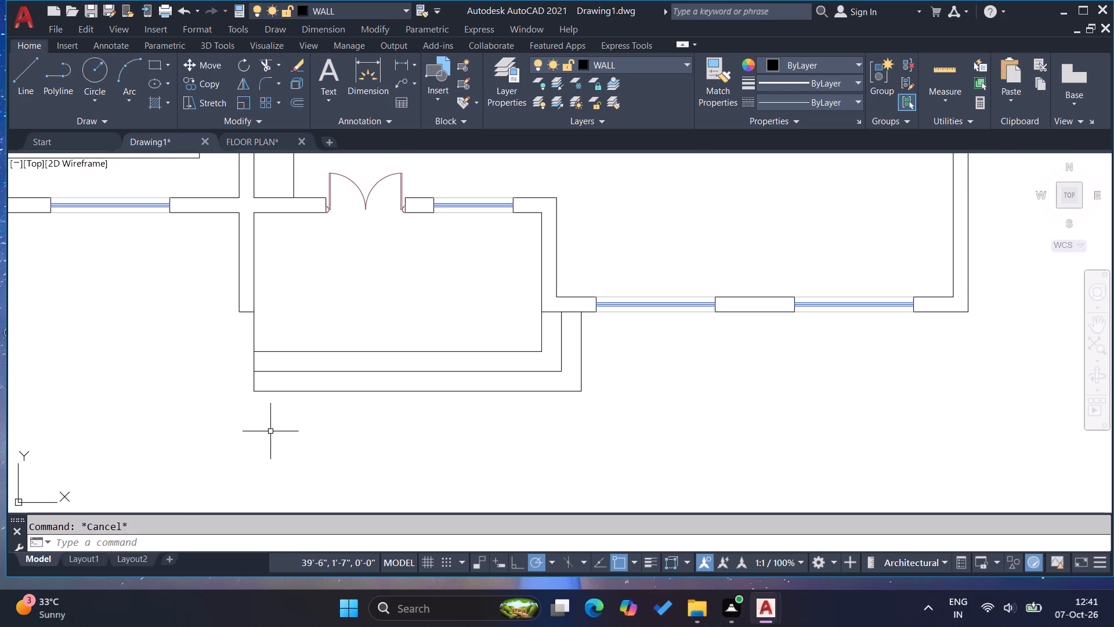
{"action": "left_click", "coordinate": [270, 431]}
{"action": "left_click", "coordinate": [238, 336]}
{"action": "key", "text": "Escape"}
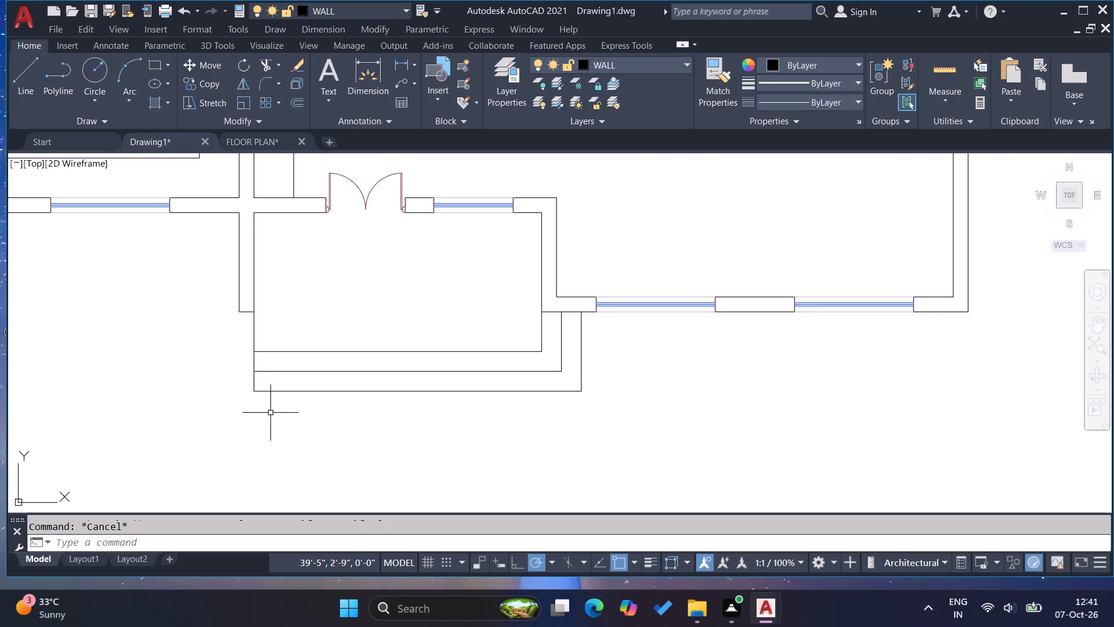
{"action": "left_click", "coordinate": [270, 413]}
{"action": "left_click", "coordinate": [248, 305]}
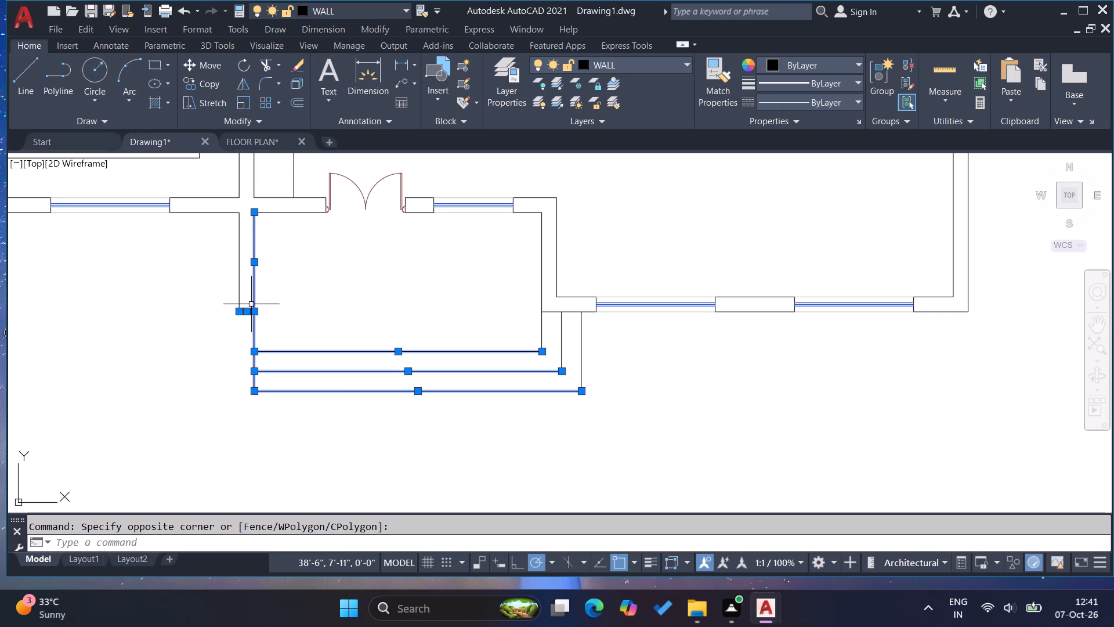
{"action": "left_click", "coordinate": [269, 304], "text": "shift"}
{"action": "left_click", "coordinate": [245, 271], "text": "shift"}
{"action": "scroll", "coordinate": [243, 310], "scroll_direction": "up", "scroll_amount": 2}
{"action": "left_click", "coordinate": [244, 336], "text": "shift"}
{"action": "left_click", "coordinate": [218, 282], "text": "shift"}
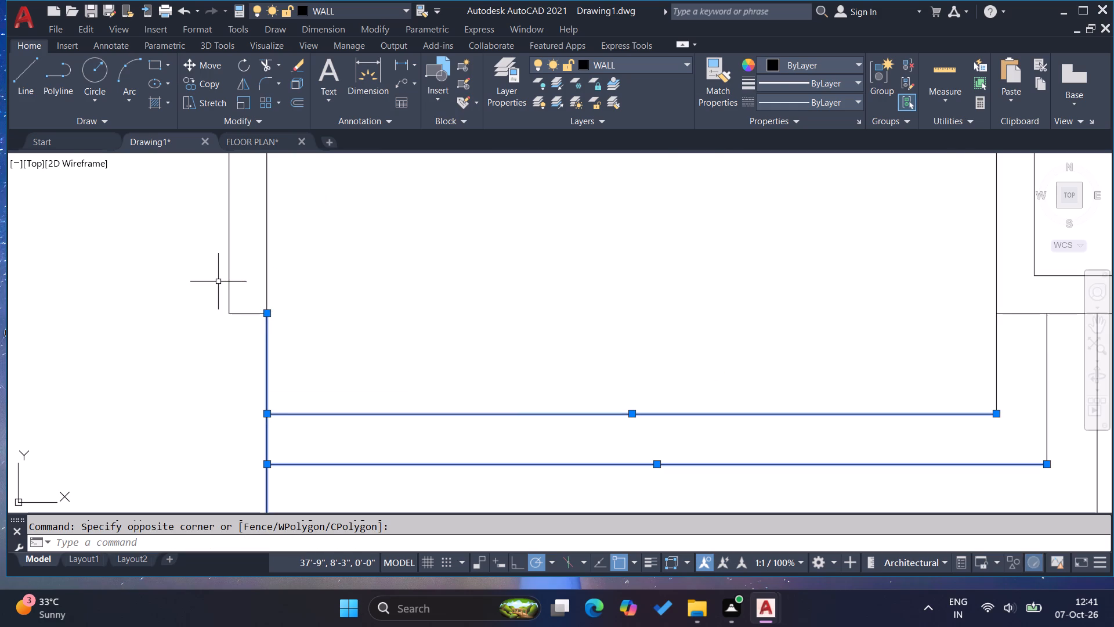
{"action": "key", "text": "s"}
{"action": "key", "text": "Return"}
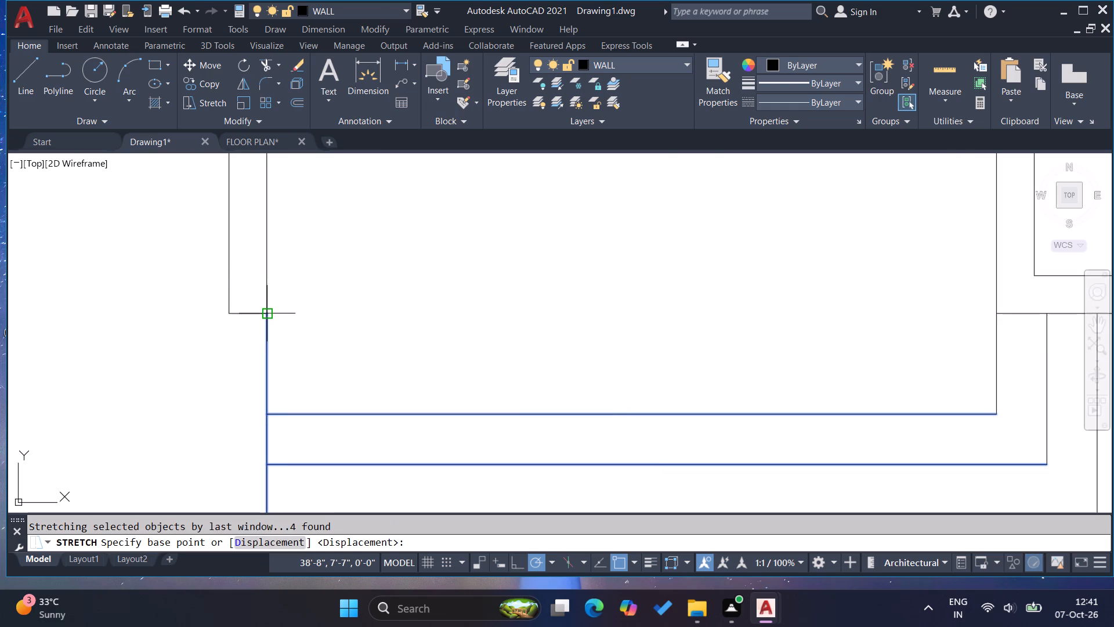
{"action": "left_click", "coordinate": [267, 315]}
{"action": "left_click", "coordinate": [234, 313]}
{"action": "key", "text": "Escape"}
{"action": "key", "text": "Escape"}
{"action": "scroll", "coordinate": [295, 334], "scroll_direction": "down", "scroll_amount": 2}
{"action": "key", "text": "Escape"}
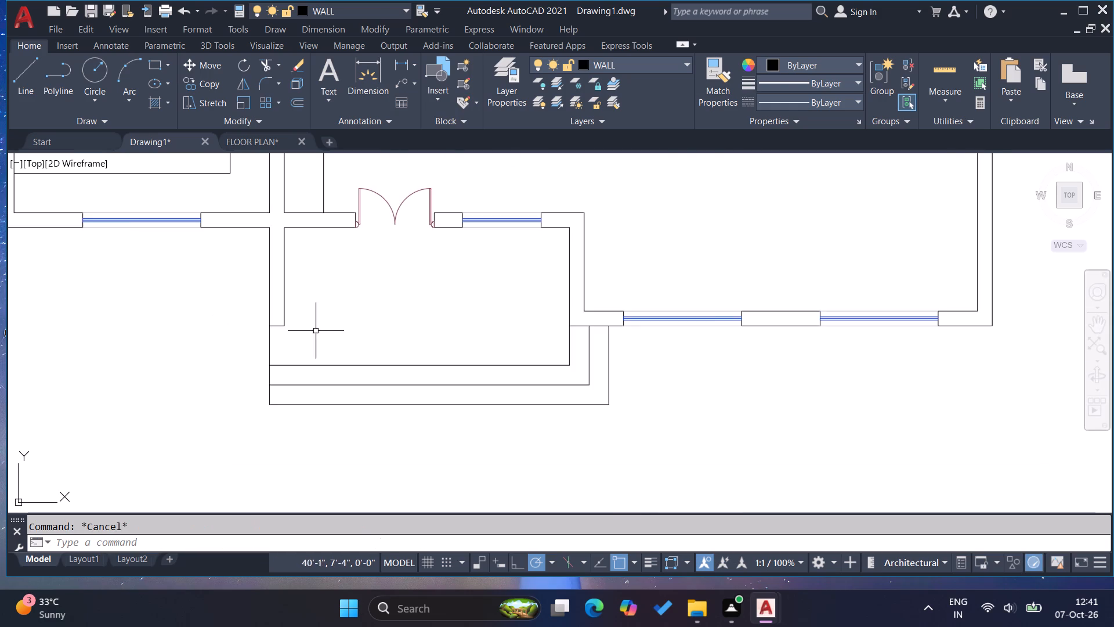
Draw crossing horizontal and vertical lines from the outer wall corners around the open area outside the lower-left room's door.
{"action": "key", "text": "Escape"}
{"action": "scroll", "coordinate": [344, 331], "scroll_direction": "down", "scroll_amount": 2}
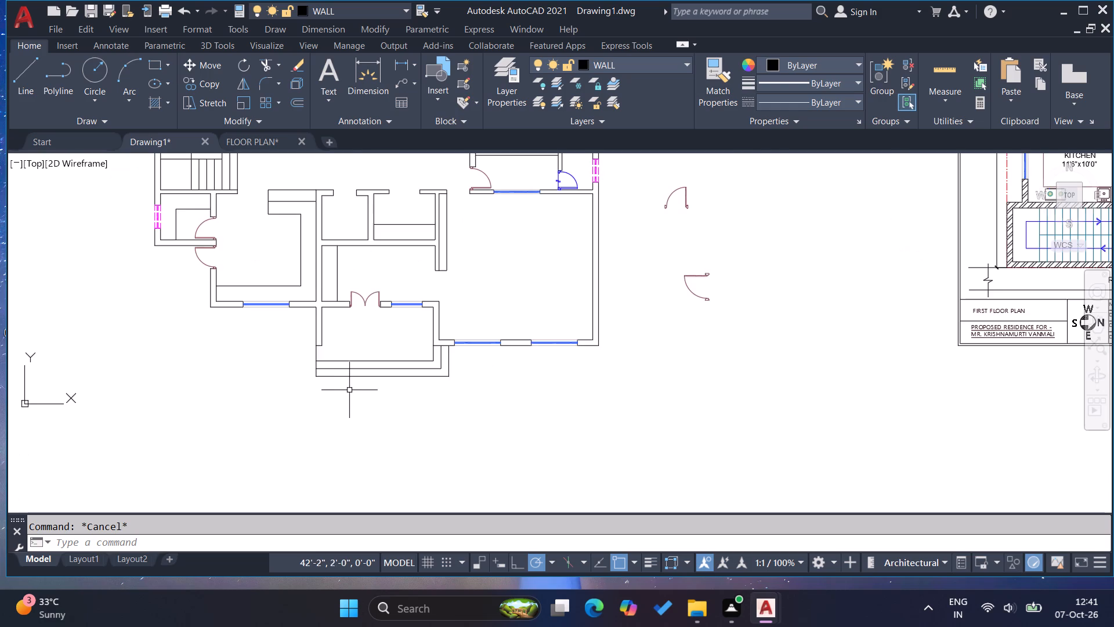
{"action": "scroll", "coordinate": [350, 383], "scroll_direction": "down", "scroll_amount": 1}
{"action": "scroll", "coordinate": [266, 319], "scroll_direction": "up", "scroll_amount": 2}
{"action": "scroll", "coordinate": [243, 374], "scroll_direction": "down", "scroll_amount": 2}
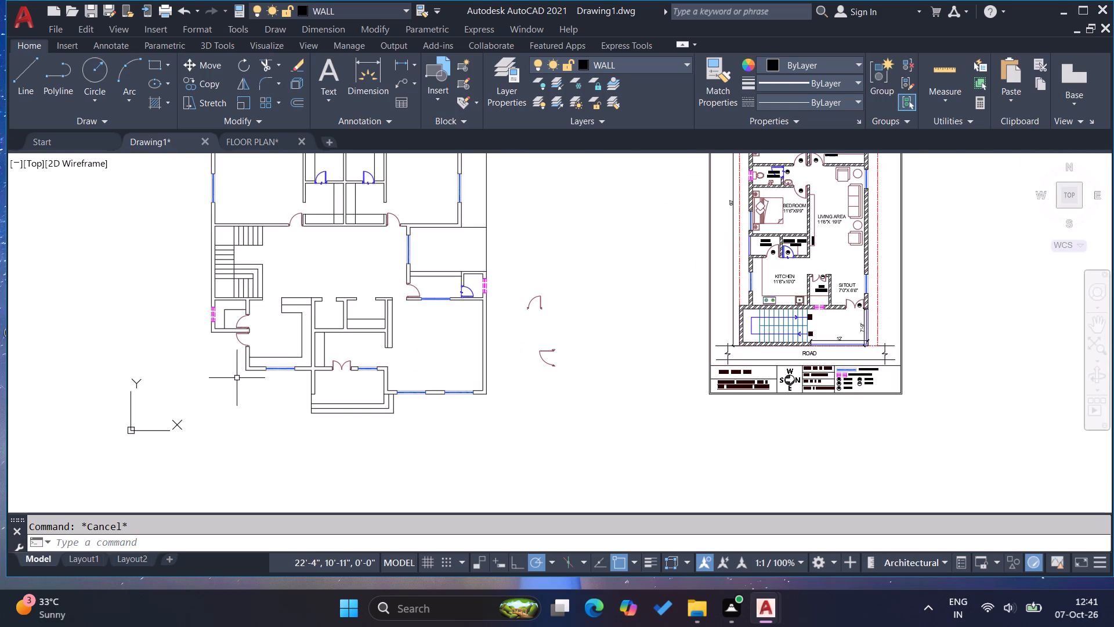
{"action": "scroll", "coordinate": [197, 355], "scroll_direction": "up", "scroll_amount": 1}
{"action": "key", "text": "l"}
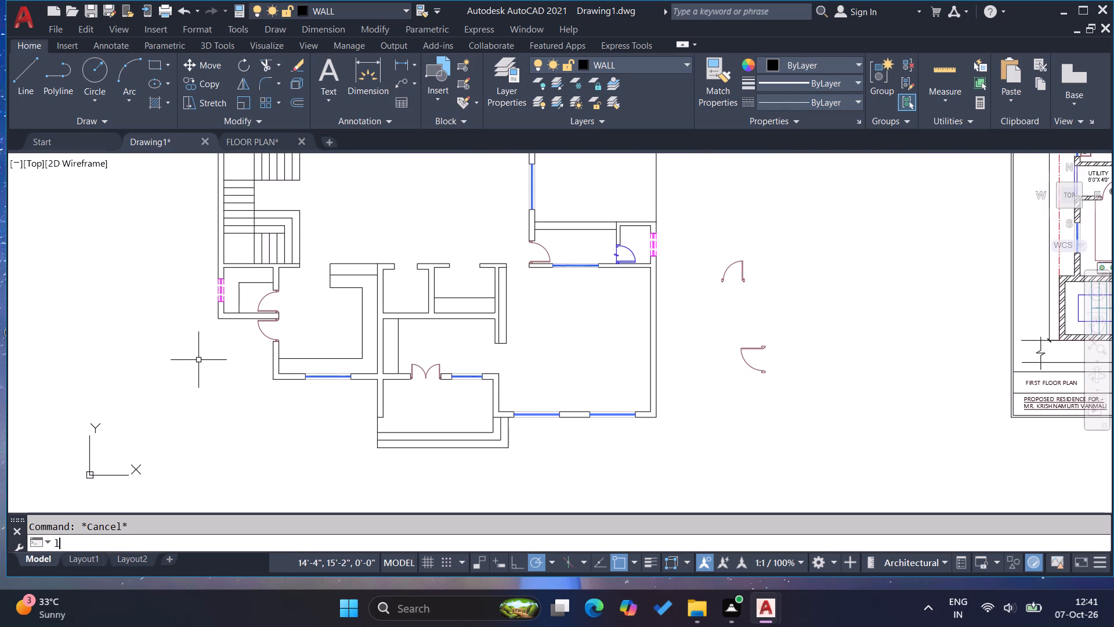
{"action": "key", "text": "Return"}
{"action": "scroll", "coordinate": [233, 347], "scroll_direction": "up", "scroll_amount": 2}
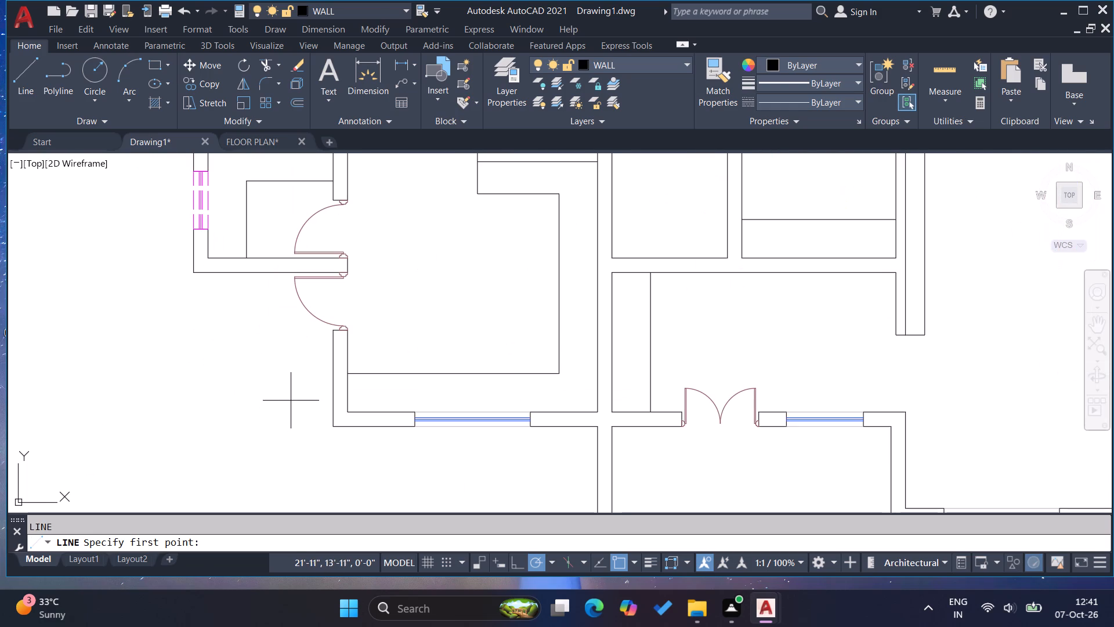
{"action": "left_click", "coordinate": [330, 433]}
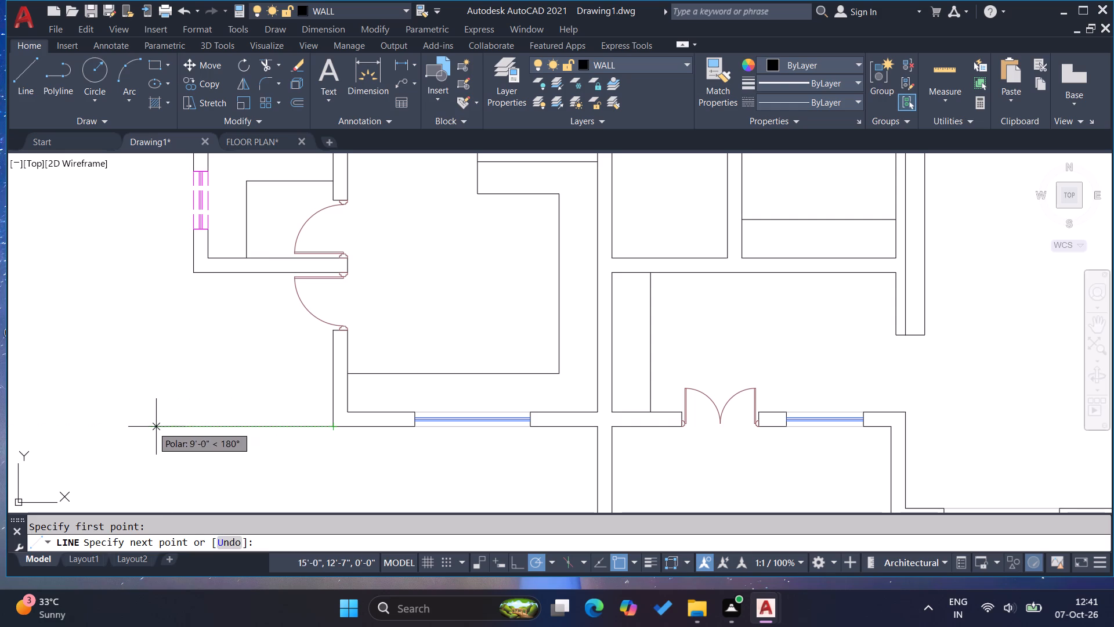
{"action": "left_click", "coordinate": [142, 428]}
{"action": "key", "text": "Return"}
{"action": "key", "text": "Return"}
{"action": "left_click", "coordinate": [193, 276]}
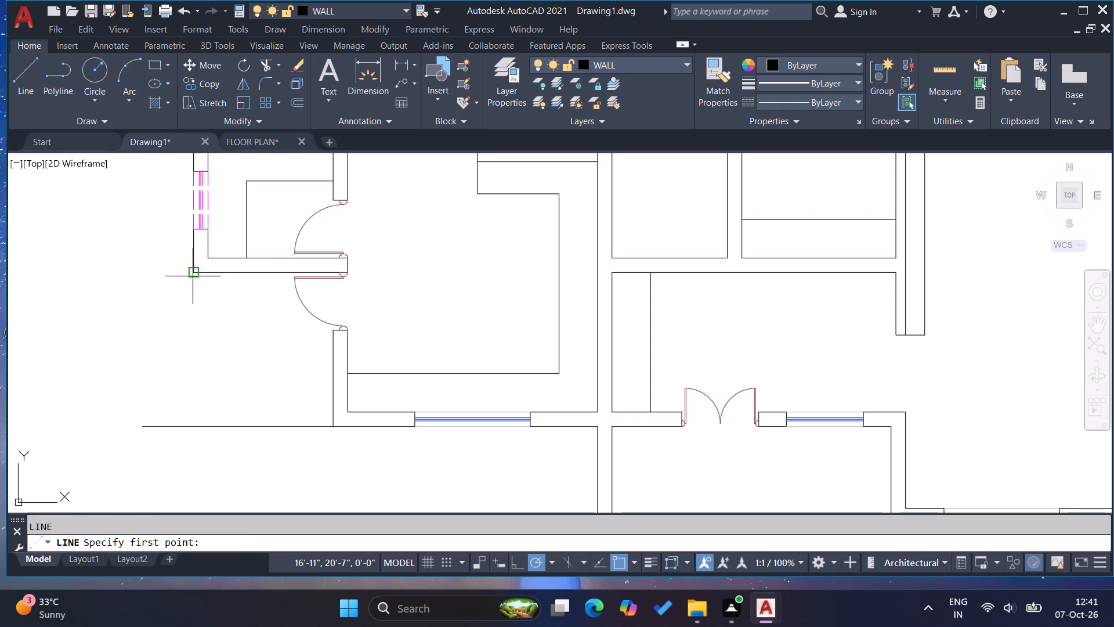
{"action": "left_click", "coordinate": [192, 460]}
{"action": "key", "text": "Escape"}
{"action": "key", "text": "Escape"}
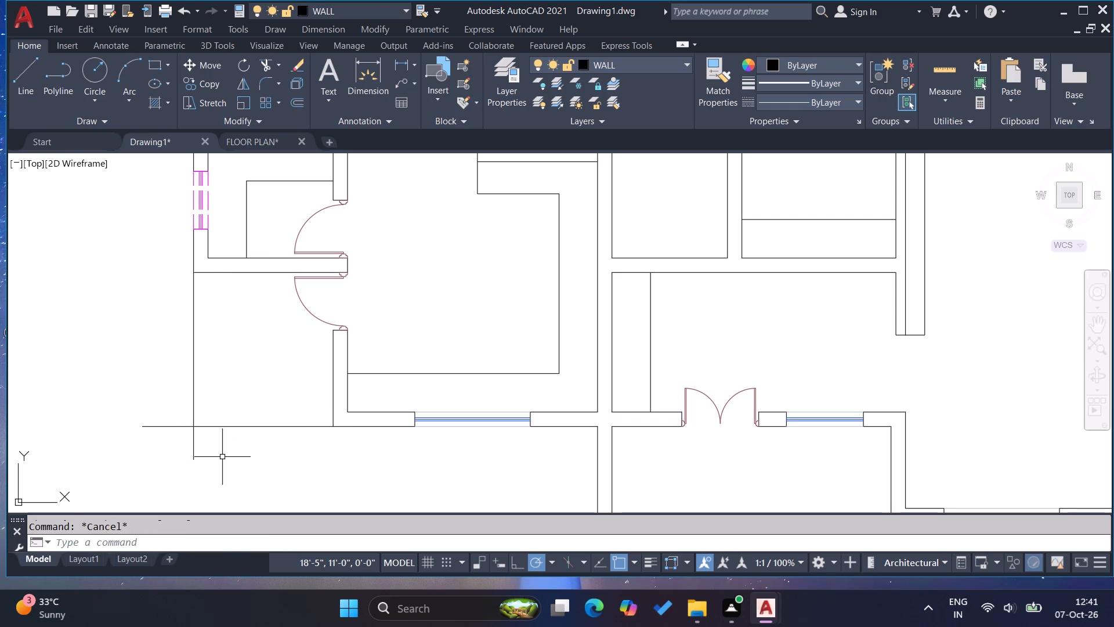
Trim the overhanging ends of the two new lines where they cross at the outer corner.
{"action": "type", "text": "tr"}
{"action": "key", "text": "Return"}
{"action": "left_click", "coordinate": [234, 463]}
{"action": "left_click", "coordinate": [165, 431]}
{"action": "left_click_drag", "start_coordinate": [163, 452], "coordinate": [161, 444]}
{"action": "left_click", "coordinate": [156, 387]}
{"action": "key", "text": "Escape"}
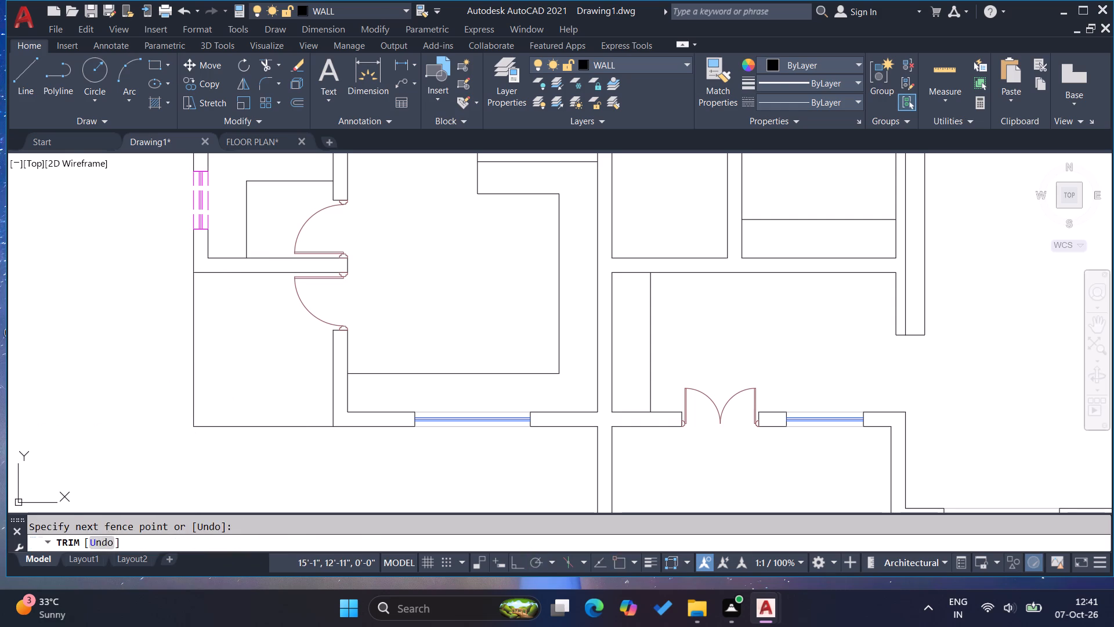
Join the two trimmed boundary lines outside the lower-left door into one polyline.
{"action": "left_click", "coordinate": [211, 448]}
{"action": "left_click", "coordinate": [164, 399]}
{"action": "key", "text": "j"}
{"action": "key", "text": "Return"}
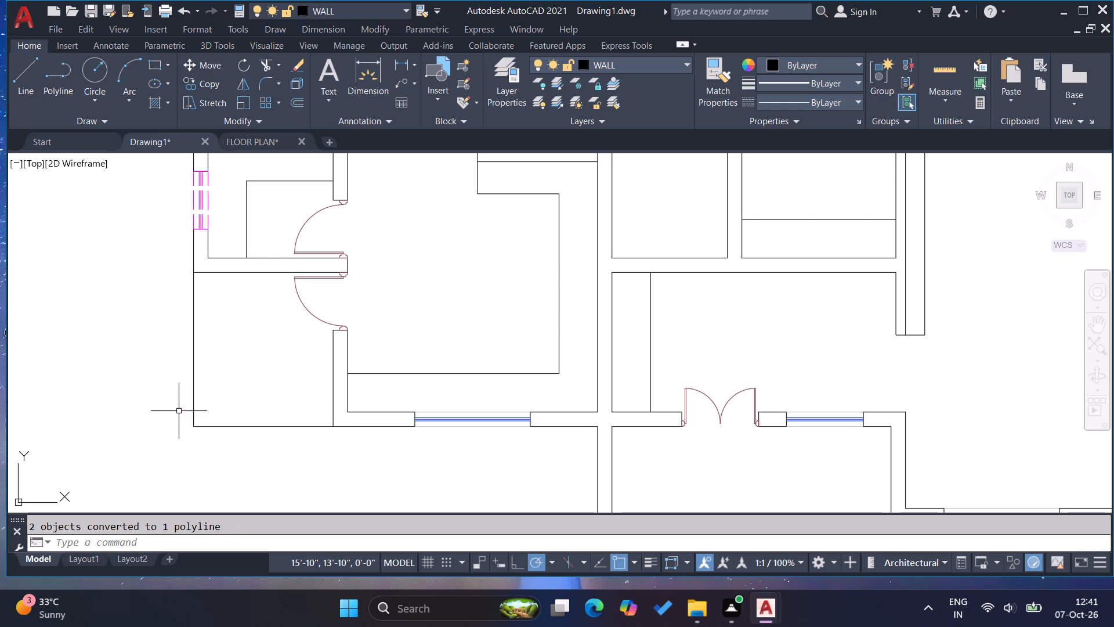
Offset the joined boundary inward twice at 1' spacing to form steps outside the lower-left door.
{"action": "key", "text": "o"}
{"action": "key", "text": "Return"}
{"action": "type", "text": "1'"}
{"action": "key", "text": "Return"}
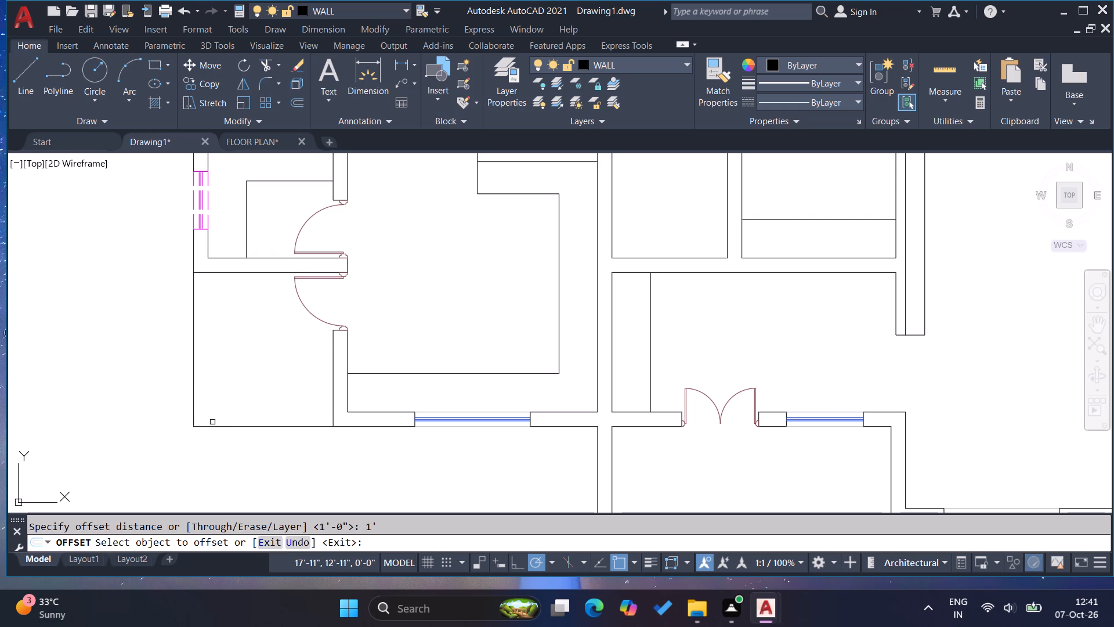
{"action": "left_click", "coordinate": [217, 430]}
{"action": "left_click", "coordinate": [222, 427]}
{"action": "left_click", "coordinate": [223, 394]}
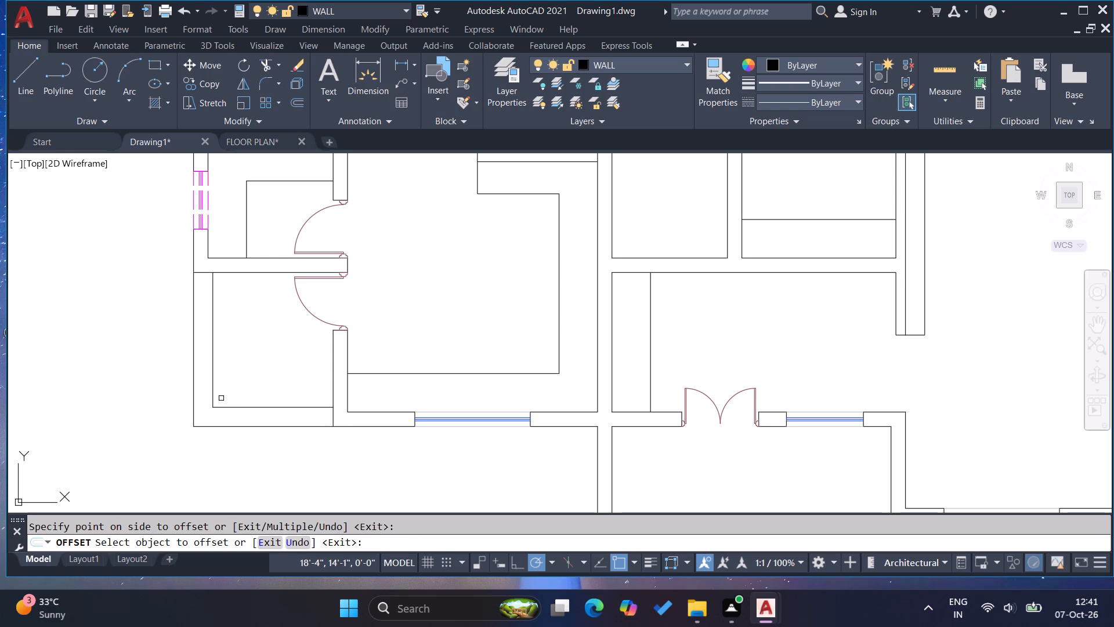
{"action": "left_click", "coordinate": [222, 406]}
{"action": "left_click", "coordinate": [239, 382]}
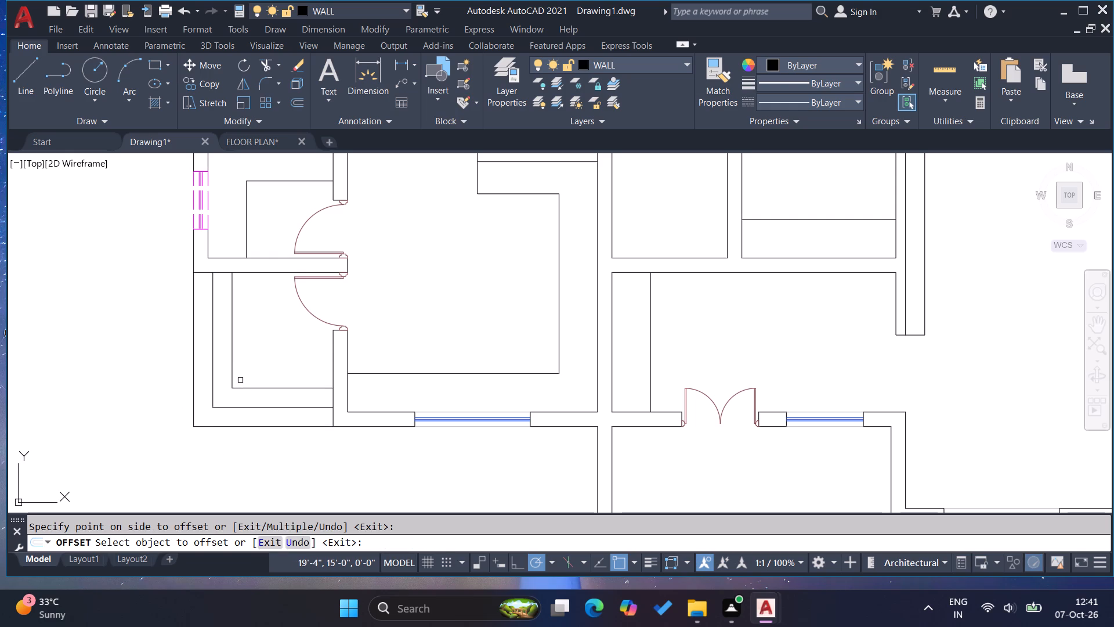
{"action": "key", "text": "Escape"}
{"action": "key", "text": "Escape"}
{"action": "key", "text": "Escape"}
{"action": "key", "text": "Escape"}
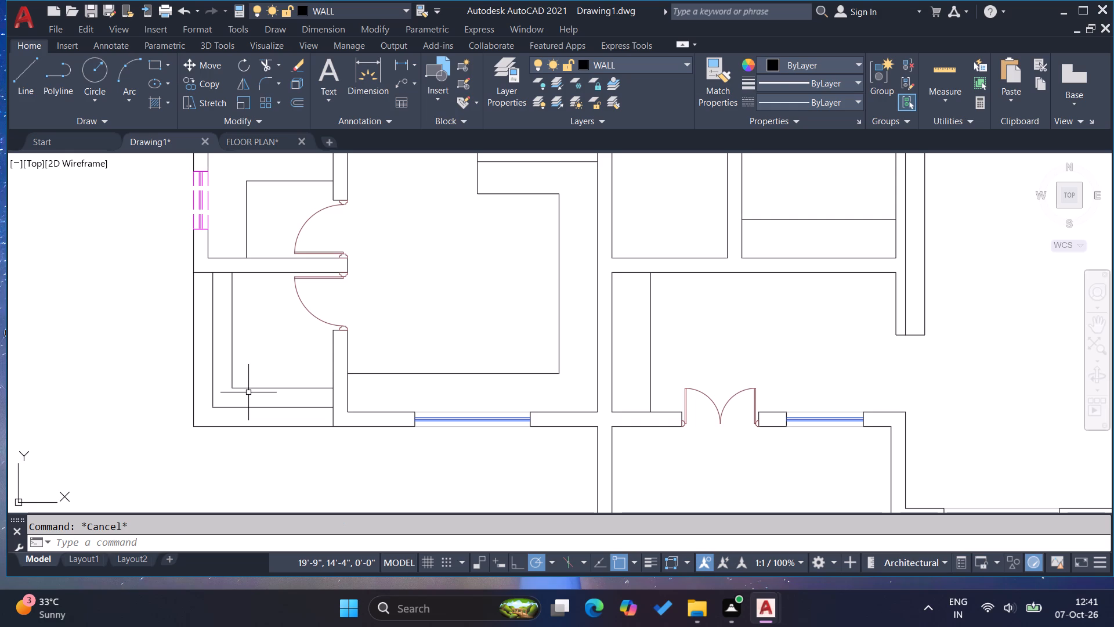
Delete the two inner offset step outlines outside the lower-left room's door.
{"action": "key", "text": "Escape"}
{"action": "key", "text": "Escape"}
{"action": "key", "text": "Escape"}
{"action": "key", "text": "Escape"}
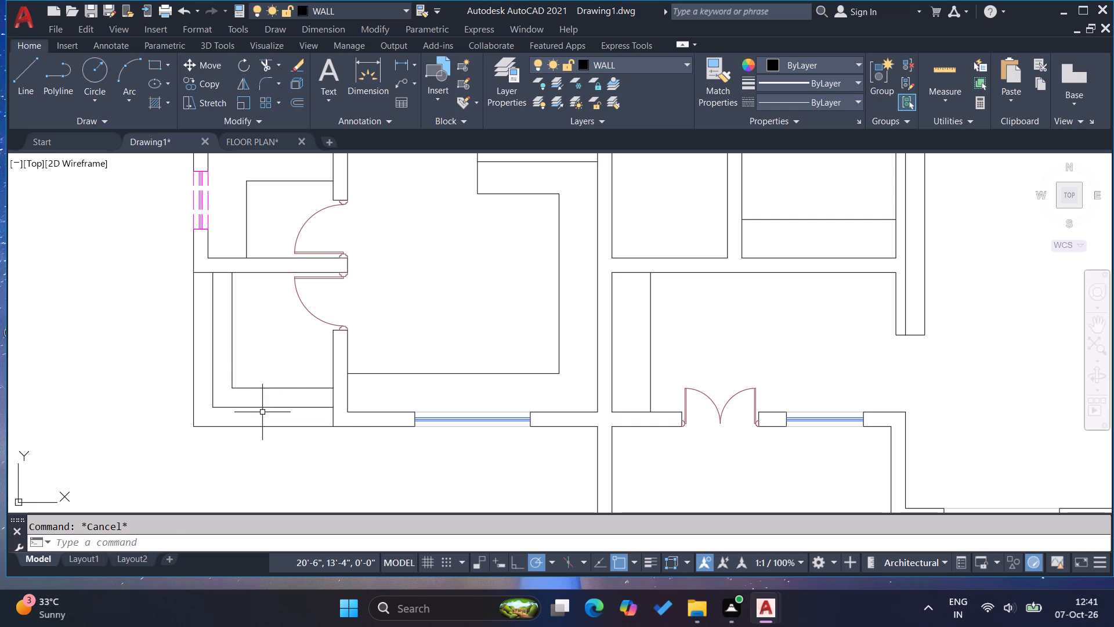
{"action": "left_click", "coordinate": [262, 412]}
{"action": "left_click", "coordinate": [218, 341]}
{"action": "key", "text": "Delete"}
{"action": "scroll", "coordinate": [276, 363], "scroll_direction": "down", "scroll_amount": 1}
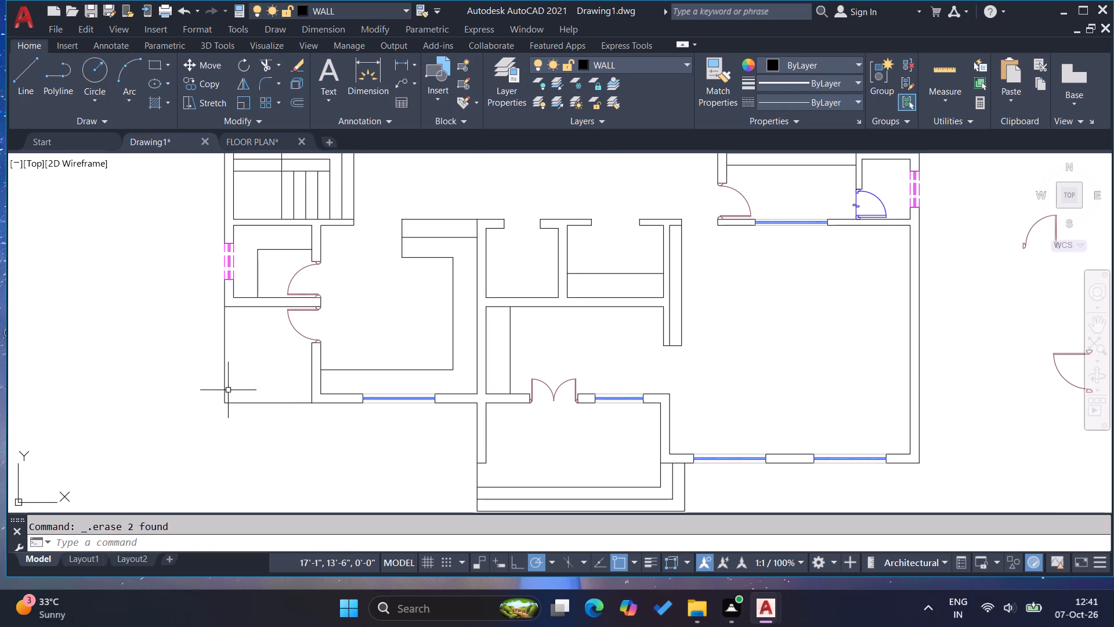
Trim away the vertical left side of the boundary outside the lower-left door, keeping its bottom line.
{"action": "left_click", "coordinate": [274, 381]}
{"action": "left_click", "coordinate": [223, 358]}
{"action": "key", "text": "Escape"}
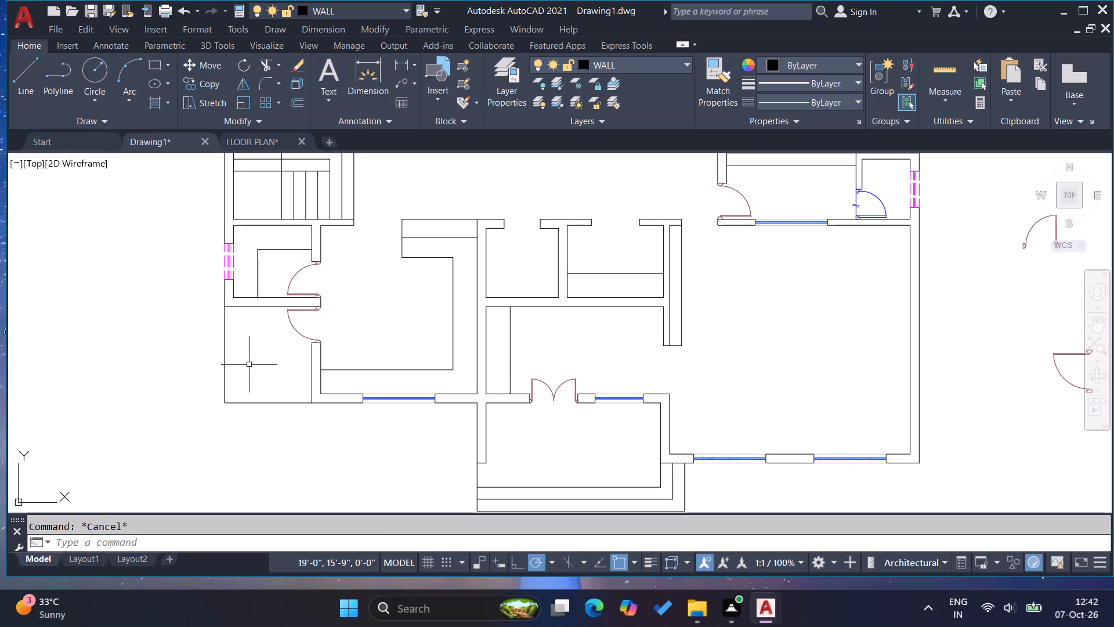
{"action": "type", "text": "tr"}
{"action": "key", "text": "Return"}
{"action": "left_click", "coordinate": [244, 365]}
{"action": "left_click", "coordinate": [210, 360]}
{"action": "key", "text": "Escape"}
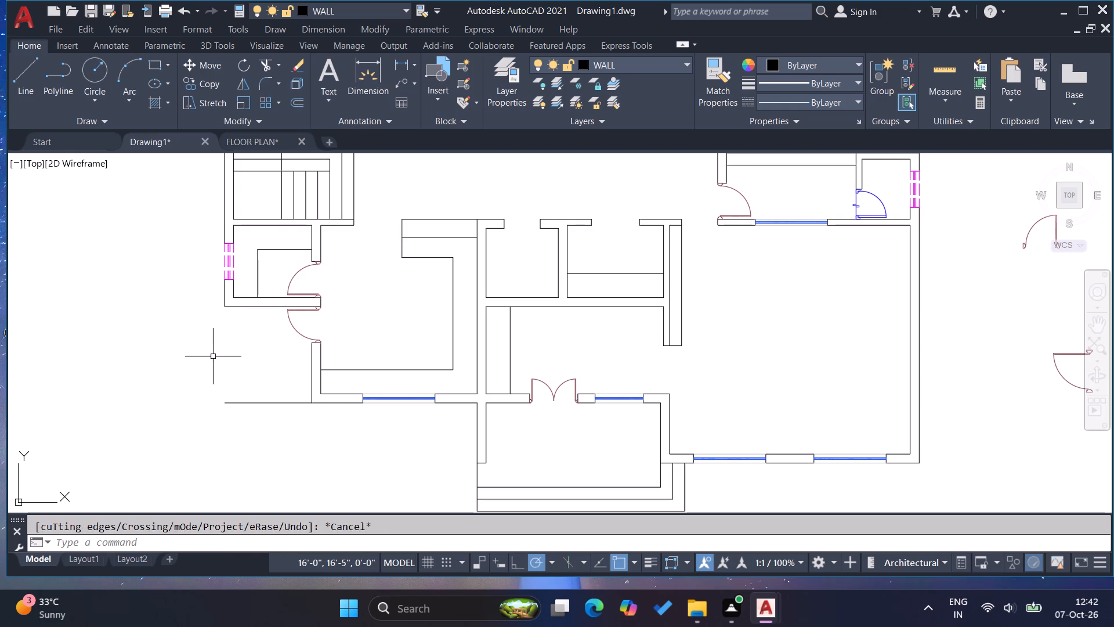
Draw a 3' horizontal line to the left from the outer wall corner above the open area.
{"action": "key", "text": "Escape"}
{"action": "key", "text": "l"}
{"action": "key", "text": "Return"}
{"action": "left_click", "coordinate": [223, 309]}
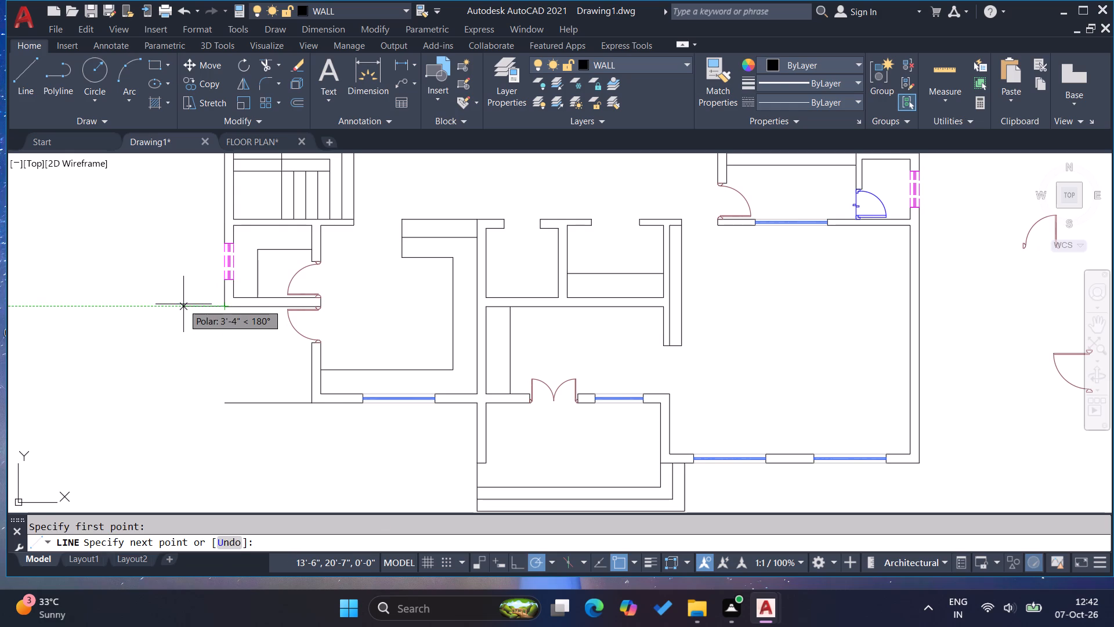
{"action": "type", "text": "3'"}
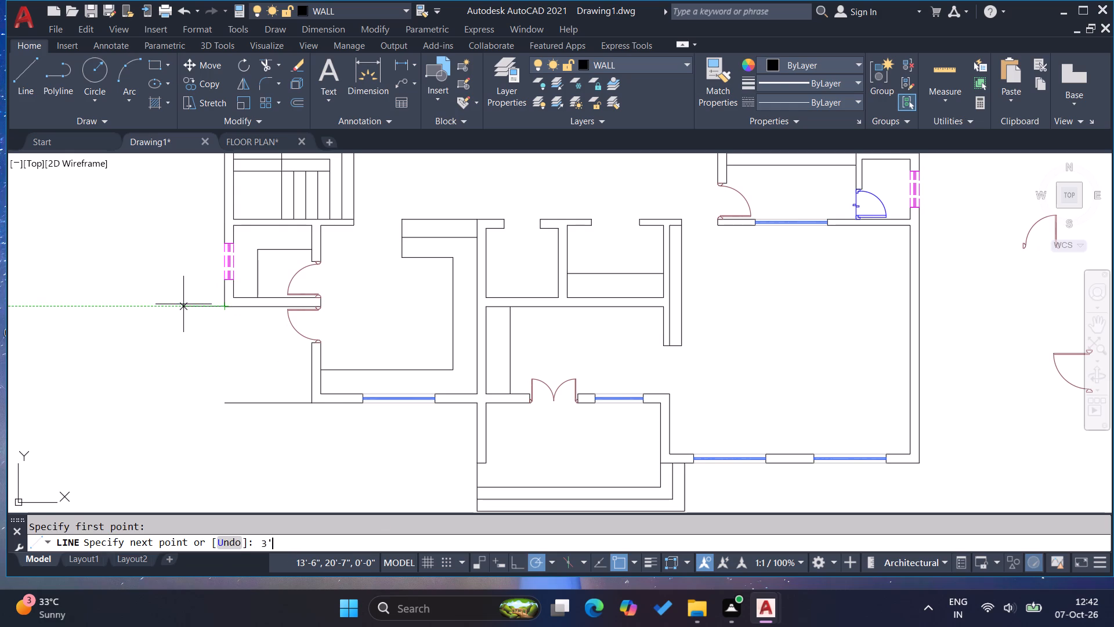
{"action": "key", "text": "Return"}
{"action": "key", "text": "Escape"}
{"action": "key", "text": "Escape"}
{"action": "key", "text": "Escape"}
{"action": "key", "text": "Escape"}
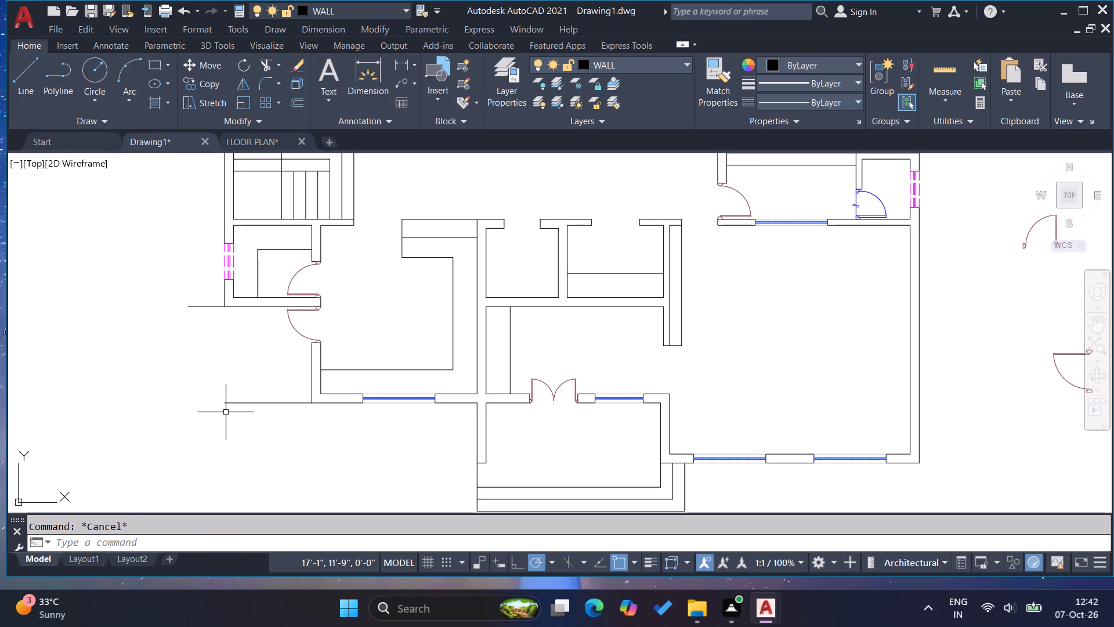
Draw a horizontal line continuing the bottom boundary to the left, past the end of the upper 3' line.
{"action": "key", "text": "l"}
{"action": "key", "text": "Return"}
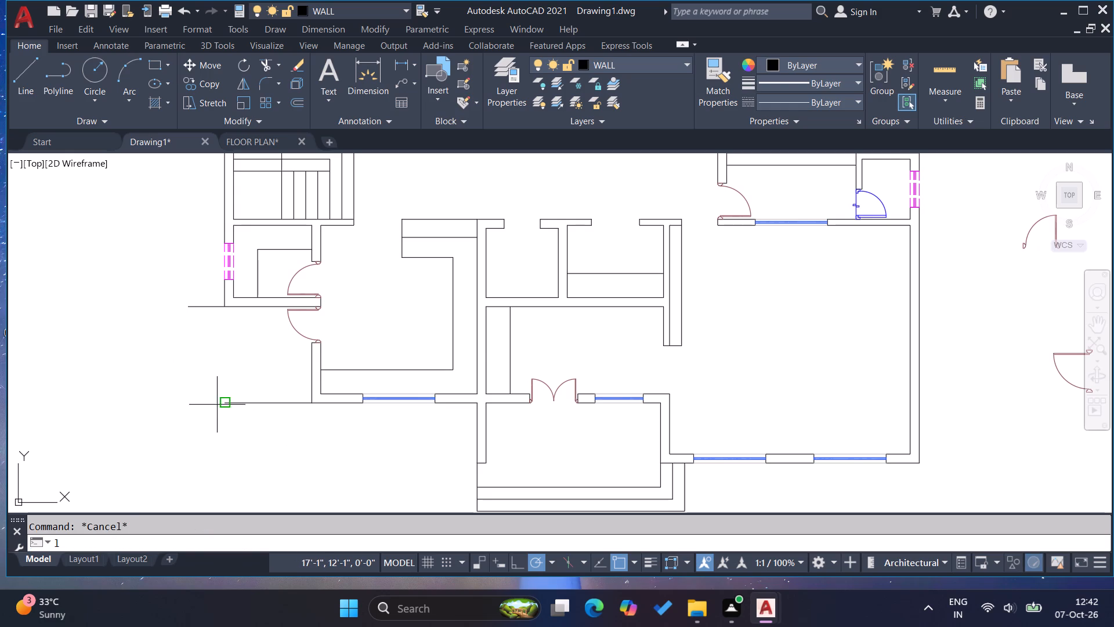
{"action": "left_click", "coordinate": [223, 405]}
{"action": "left_click", "coordinate": [153, 397]}
{"action": "key", "text": "Escape"}
{"action": "key", "text": "Escape"}
{"action": "key", "text": "Escape"}
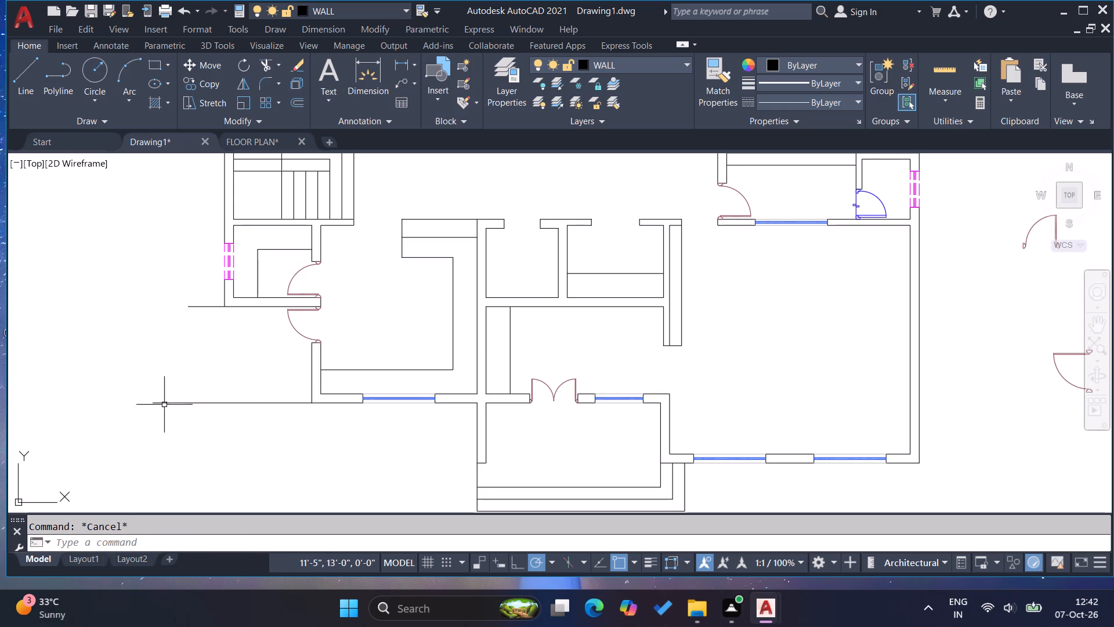
Draw a vertical line from the 3' line's left end down across the extended bottom boundary.
{"action": "key", "text": "l"}
{"action": "key", "text": "Return"}
{"action": "left_click", "coordinate": [190, 309]}
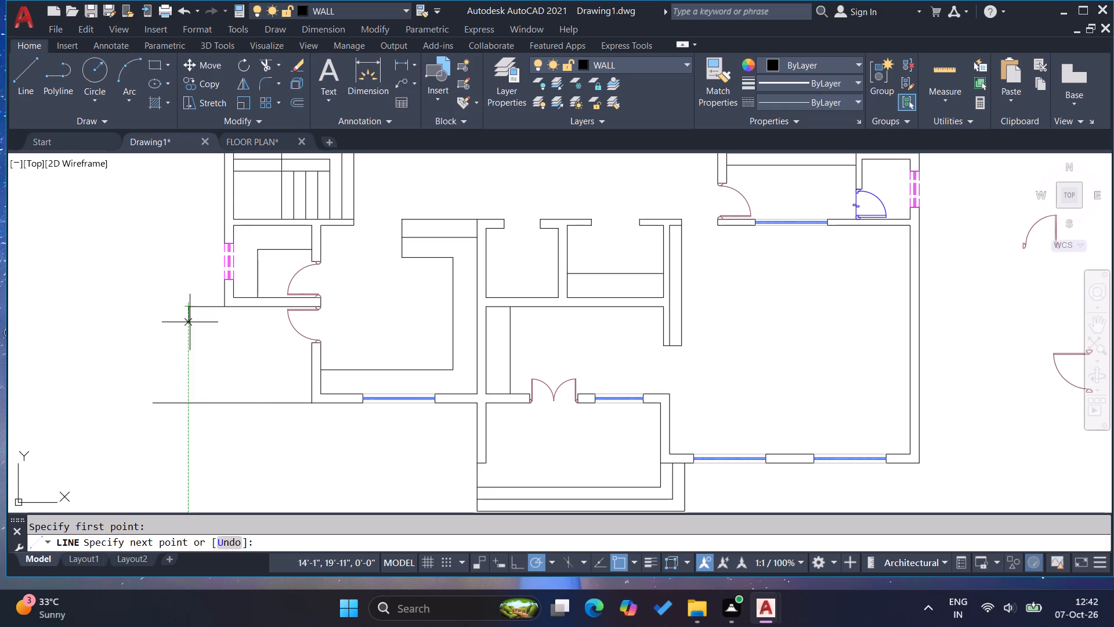
{"action": "left_click", "coordinate": [192, 457]}
{"action": "key", "text": "Escape"}
{"action": "key", "text": "Escape"}
Trim the overhanging ends of the vertical and bottom lines at the widened area's lower-left corner.
{"action": "key", "text": "t"}
{"action": "key", "text": "r"}
{"action": "key", "text": "Return"}
{"action": "left_click", "coordinate": [197, 428]}
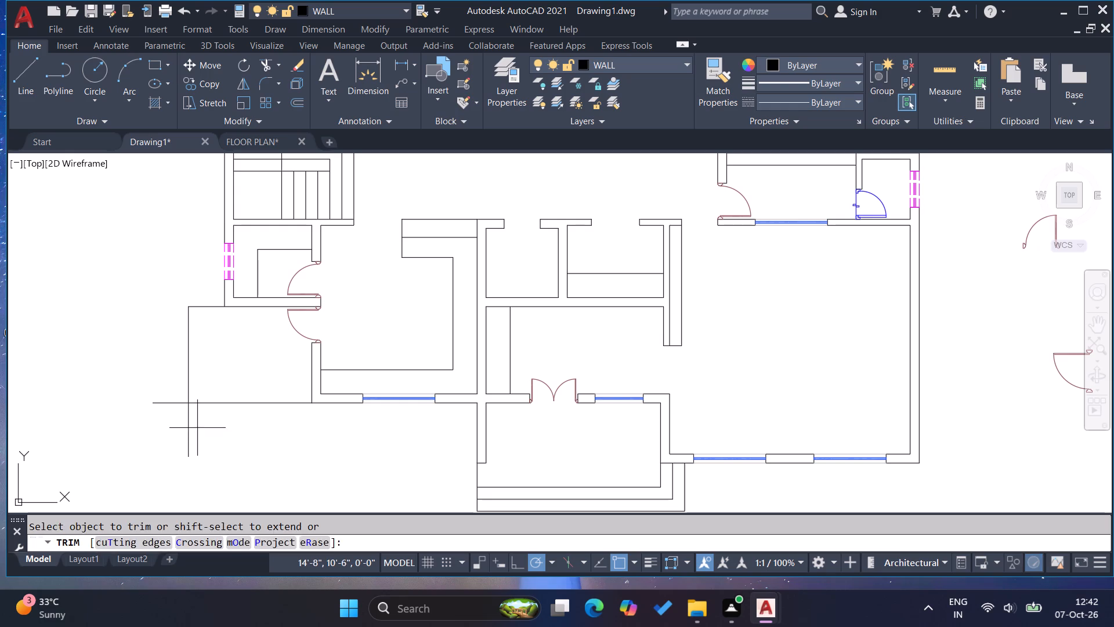
{"action": "left_click", "coordinate": [167, 415]}
{"action": "left_click", "coordinate": [166, 395]}
{"action": "left_click", "coordinate": [167, 420]}
{"action": "key", "text": "Escape"}
{"action": "key", "text": "Escape"}
{"action": "key", "text": "Escape"}
Offset the original bottom boundary segment beside the wall 4" inward into the open area.
{"action": "key", "text": "o"}
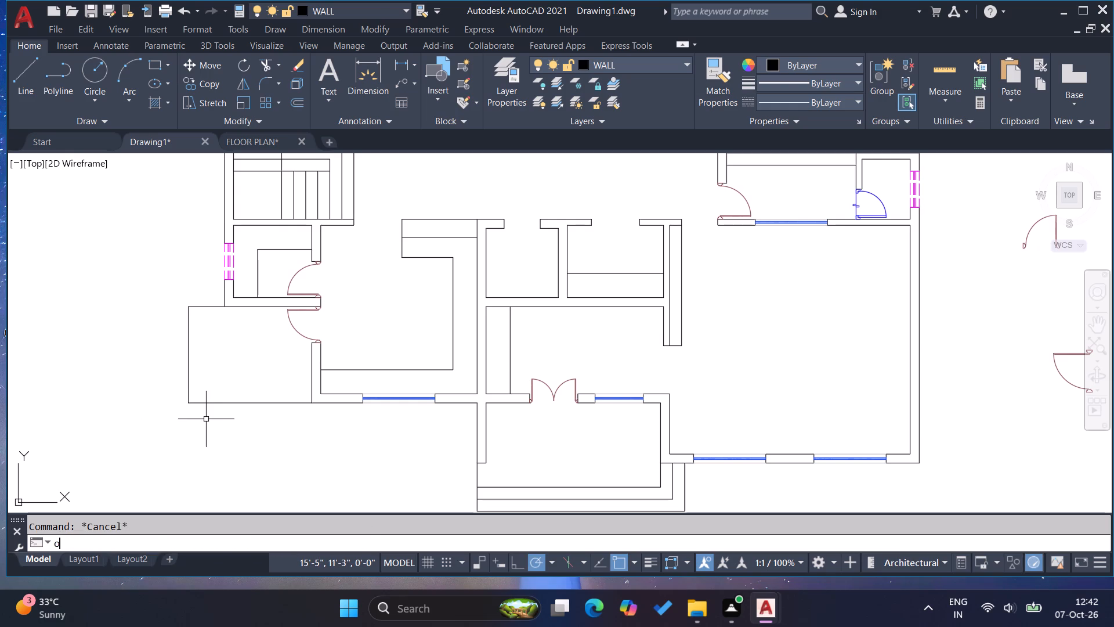
{"action": "key", "text": "Return"}
{"action": "key", "text": "4"}
{"action": "key", "text": "Return"}
{"action": "left_click", "coordinate": [261, 403]}
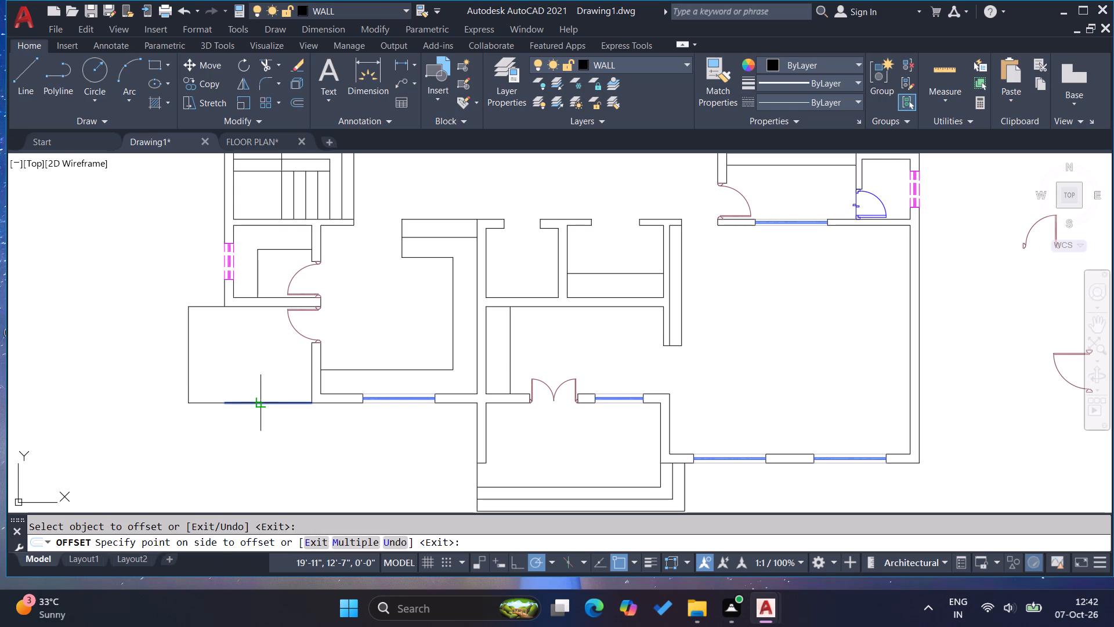
{"action": "left_click", "coordinate": [259, 379]}
{"action": "scroll", "coordinate": [236, 383], "scroll_direction": "up", "scroll_amount": 1}
{"action": "key", "text": "Escape"}
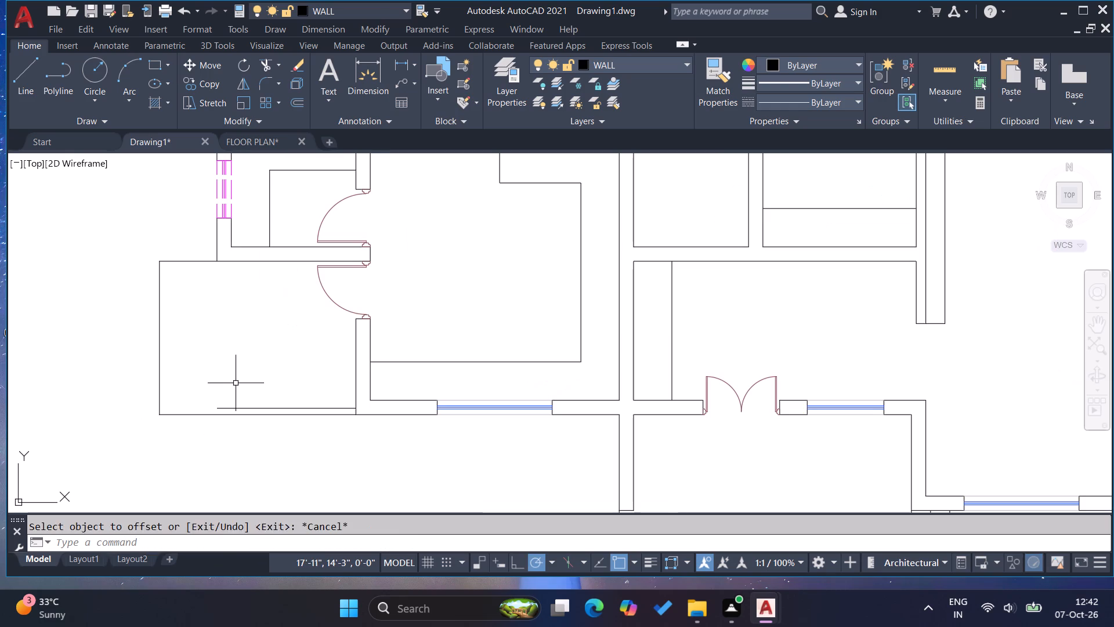
Close the left end of the 4" strip with a short vertical line down to the bottom boundary.
{"action": "key", "text": "Escape"}
{"action": "key", "text": "l"}
{"action": "key", "text": "Return"}
{"action": "left_click", "coordinate": [218, 404]}
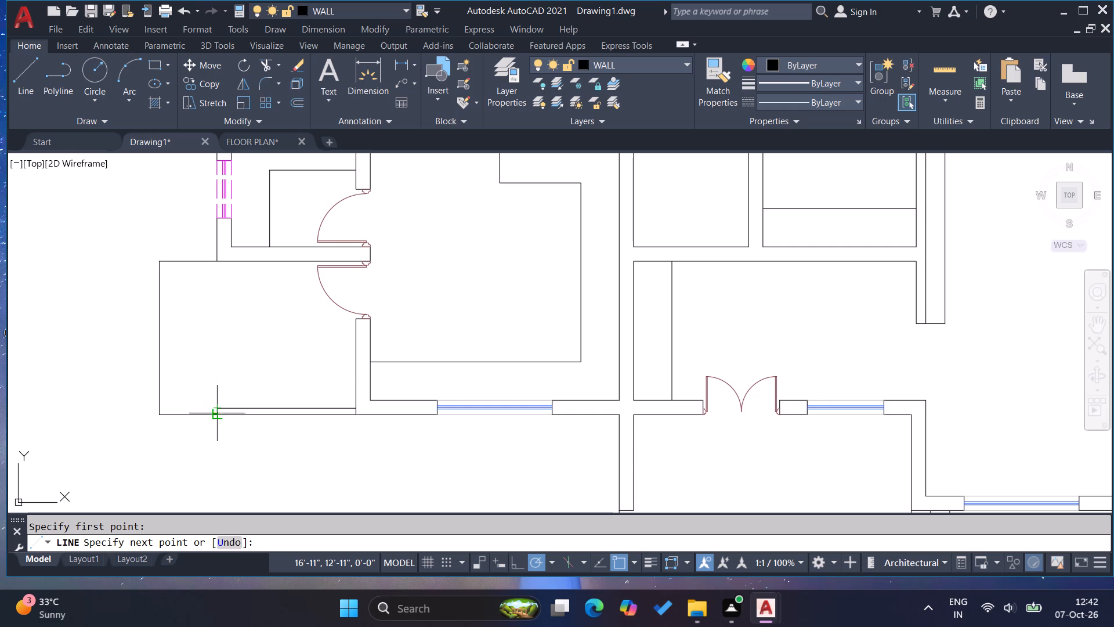
{"action": "left_click", "coordinate": [217, 416]}
{"action": "key", "text": "Escape"}
{"action": "key", "text": "Escape"}
{"action": "key", "text": "Escape"}
{"action": "key", "text": "Escape"}
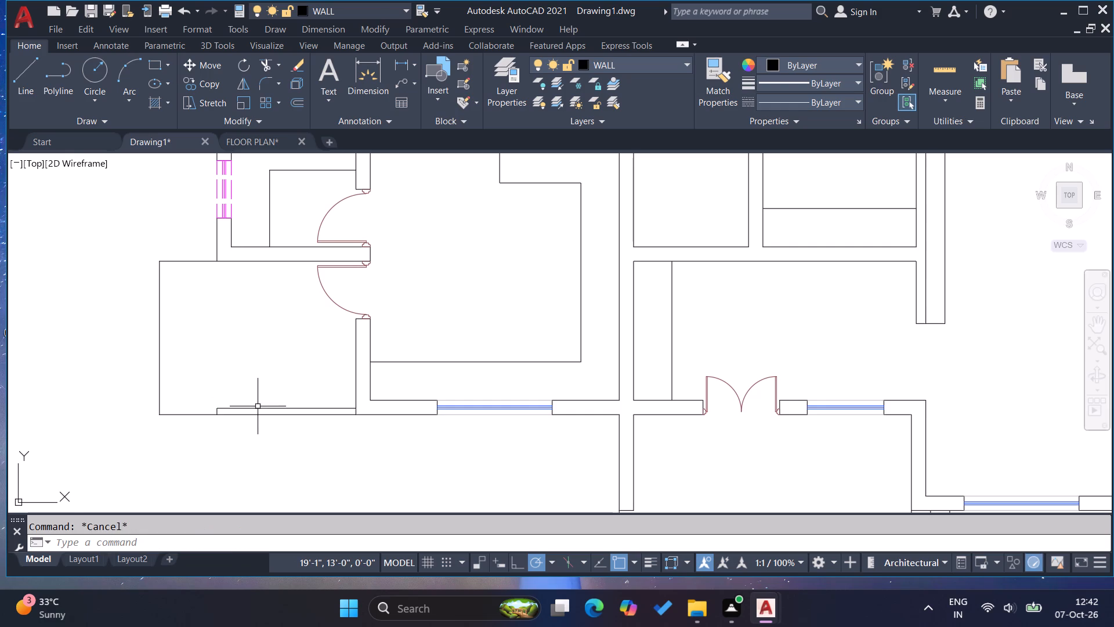
Offset the left segments of the bottom and top boundaries outward twice each at 1' spacing for steps.
{"action": "key", "text": "o"}
{"action": "key", "text": "Return"}
{"action": "type", "text": "1'"}
{"action": "key", "text": "Return"}
{"action": "left_click", "coordinate": [183, 416]}
{"action": "left_click", "coordinate": [190, 458]}
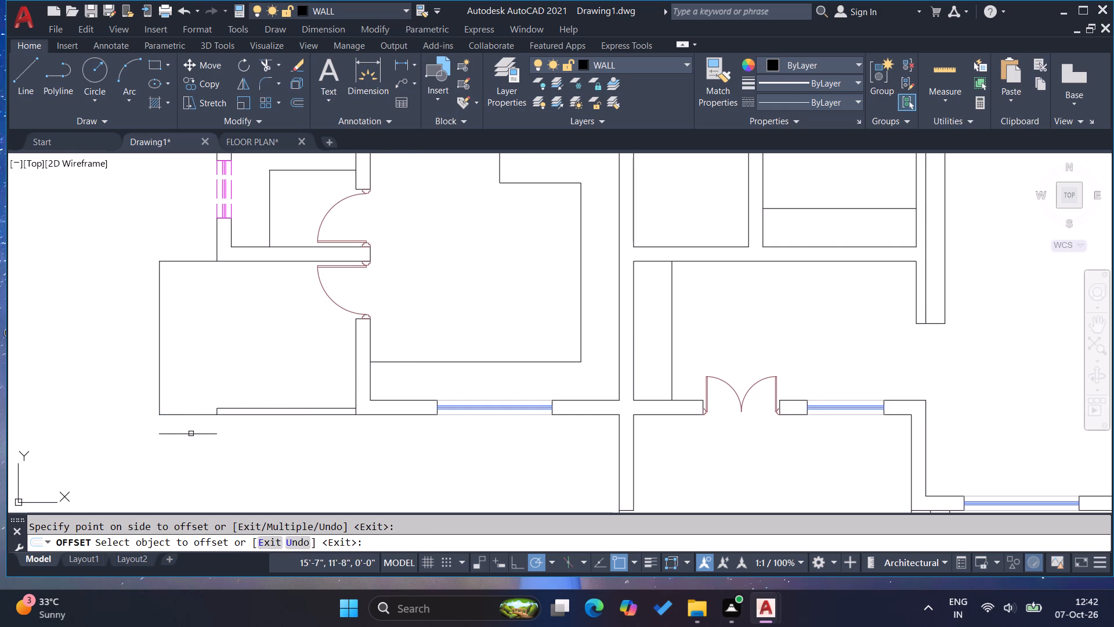
{"action": "left_click", "coordinate": [191, 435]}
{"action": "left_click", "coordinate": [194, 474]}
{"action": "left_click", "coordinate": [200, 261]}
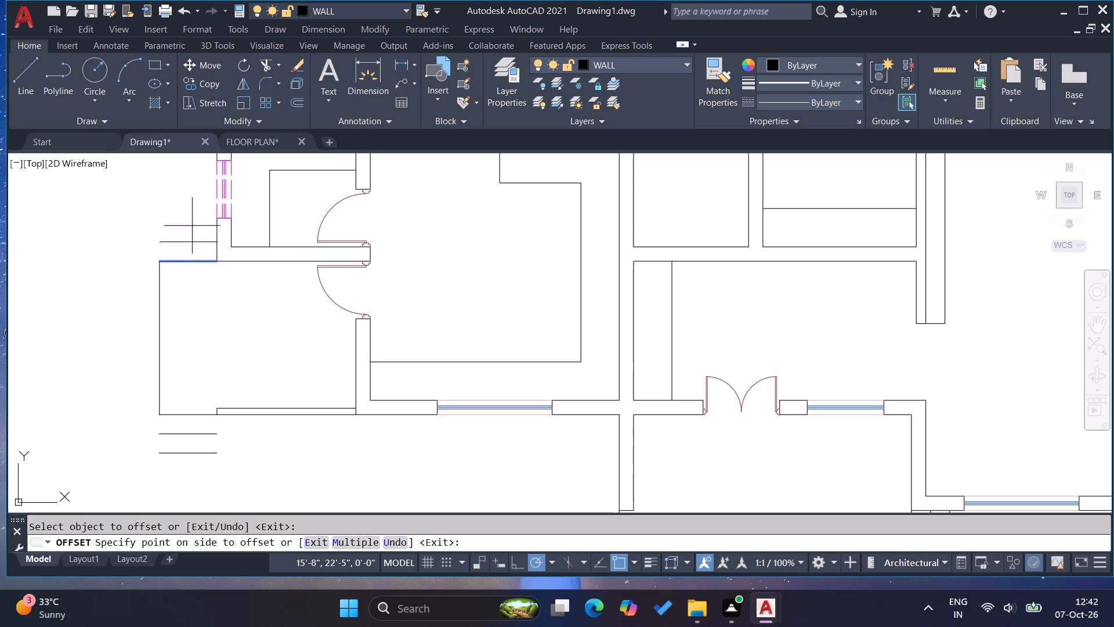
{"action": "left_click", "coordinate": [192, 226]}
{"action": "left_click", "coordinate": [193, 241]}
{"action": "left_click", "coordinate": [184, 213]}
{"action": "key", "text": "Escape"}
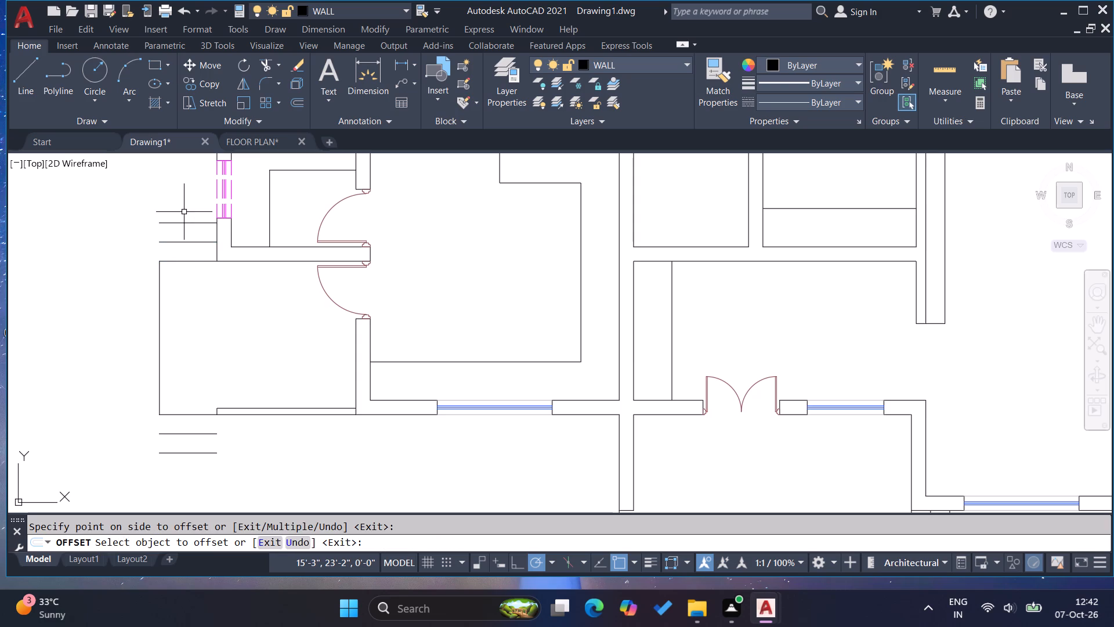
{"action": "key", "text": "Escape"}
{"action": "key", "text": "Escape"}
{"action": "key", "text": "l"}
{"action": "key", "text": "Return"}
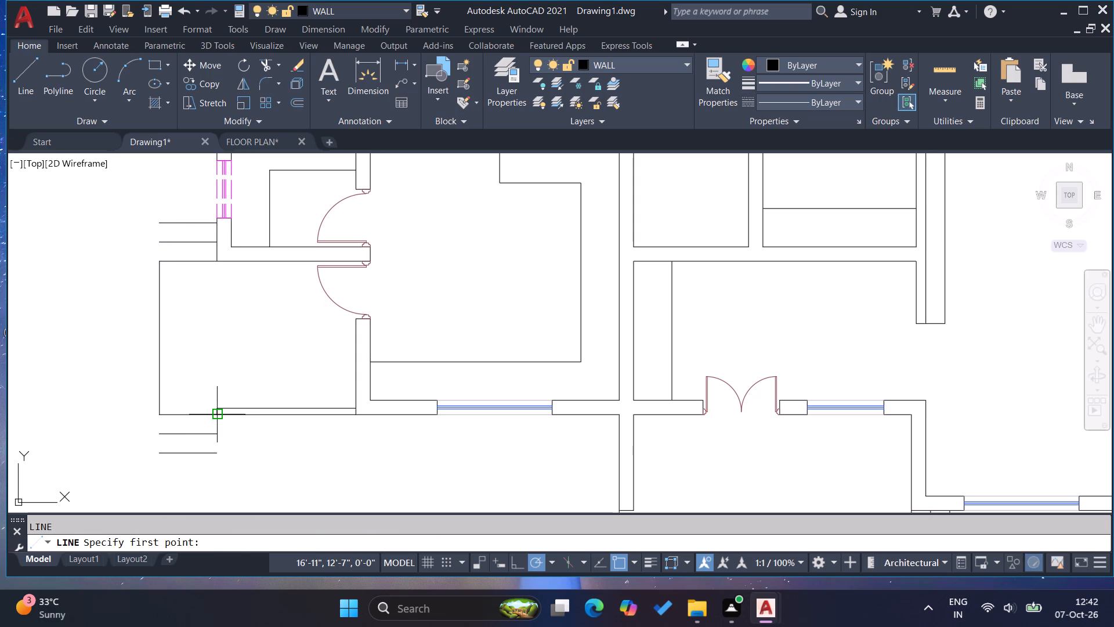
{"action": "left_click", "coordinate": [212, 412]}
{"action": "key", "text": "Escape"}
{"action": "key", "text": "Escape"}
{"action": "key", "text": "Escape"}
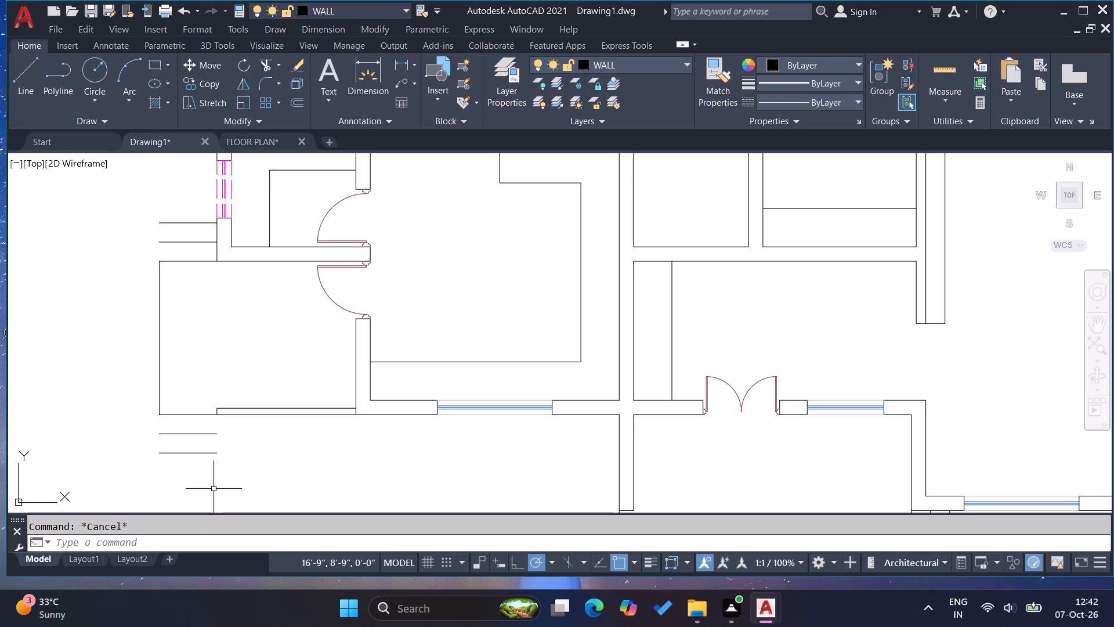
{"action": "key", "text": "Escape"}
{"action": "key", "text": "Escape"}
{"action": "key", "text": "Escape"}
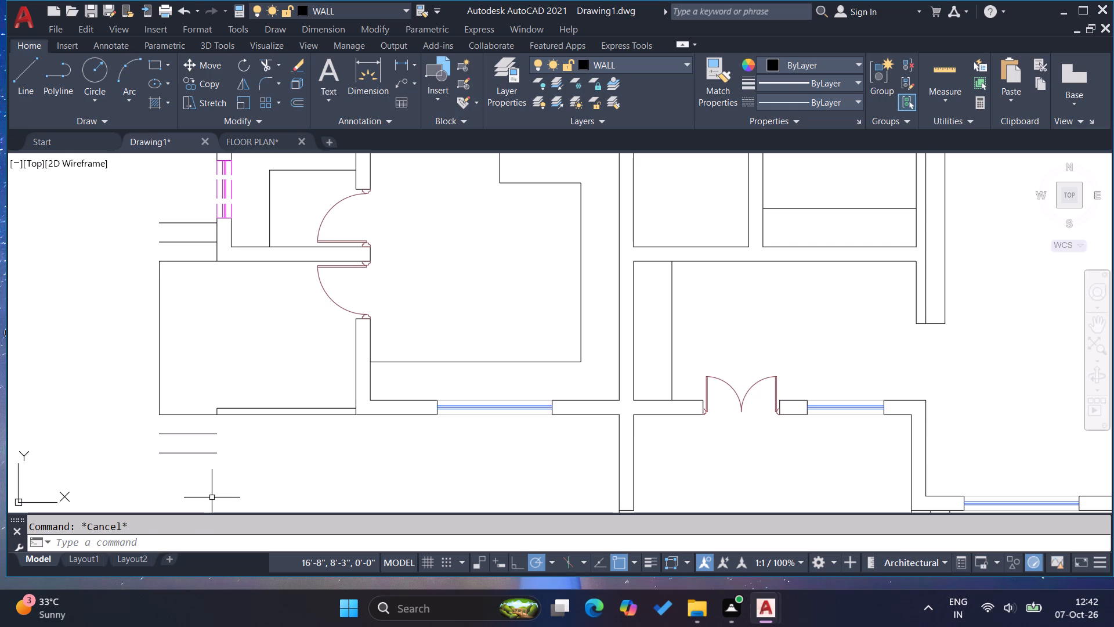
Stretch the right ends of the two lower step lines 2' to the right.
{"action": "left_click", "coordinate": [212, 484]}
{"action": "left_click", "coordinate": [219, 473]}
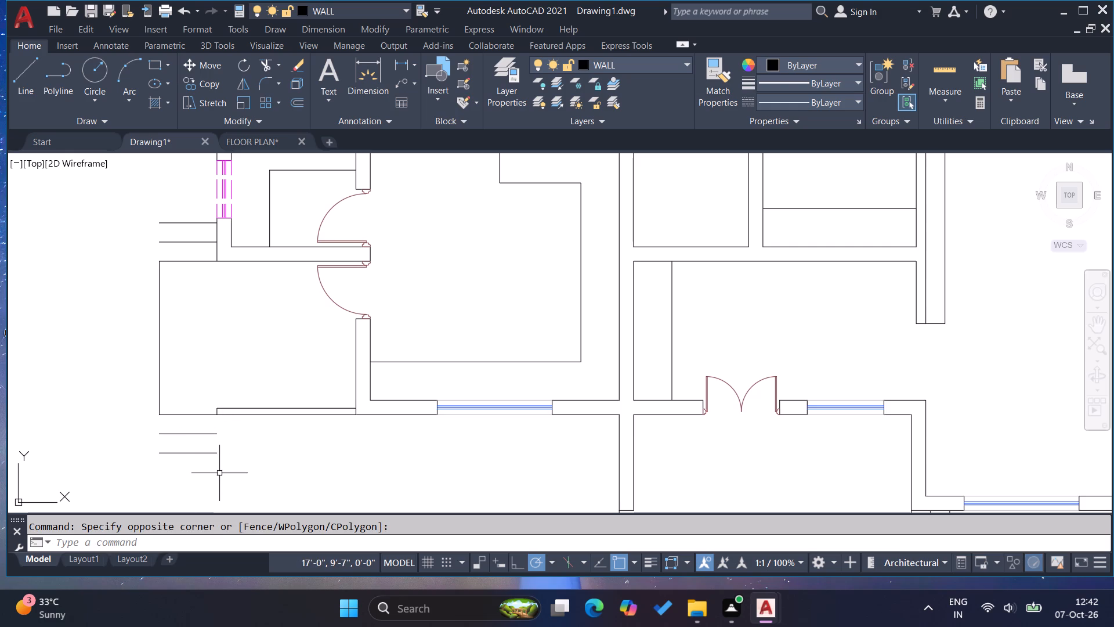
{"action": "scroll", "coordinate": [218, 457], "scroll_direction": "up", "scroll_amount": 2}
{"action": "left_click", "coordinate": [220, 477]}
{"action": "left_click", "coordinate": [191, 383]}
{"action": "key", "text": "s"}
{"action": "key", "text": "Return"}
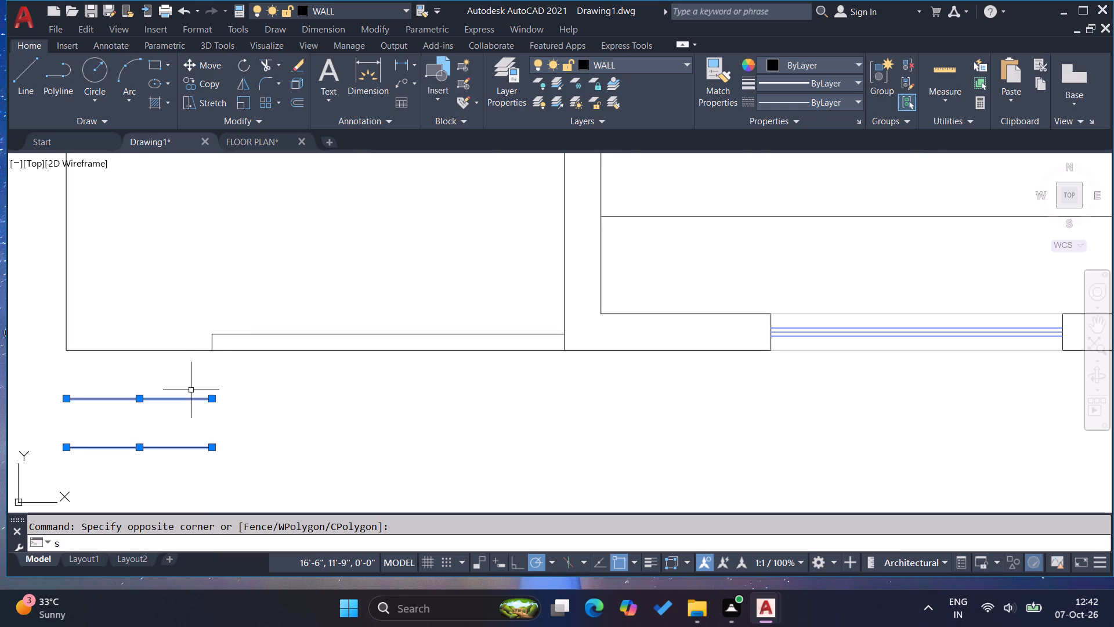
{"action": "left_click", "coordinate": [307, 454]}
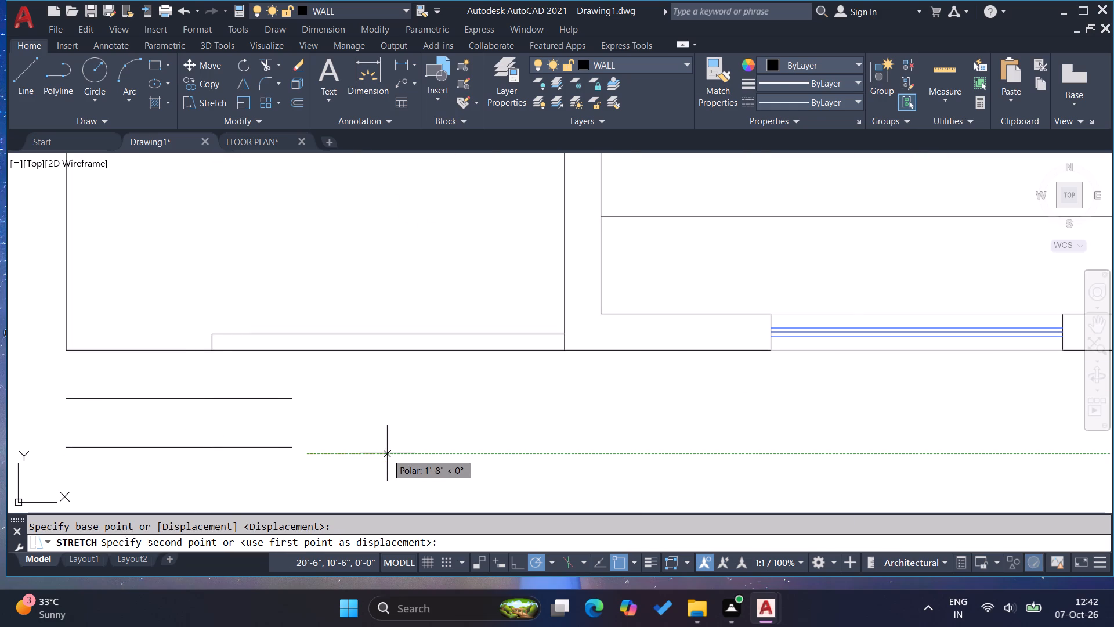
{"action": "type", "text": "2'"}
{"action": "key", "text": "Return"}
{"action": "key", "text": "Escape"}
{"action": "key", "text": "Escape"}
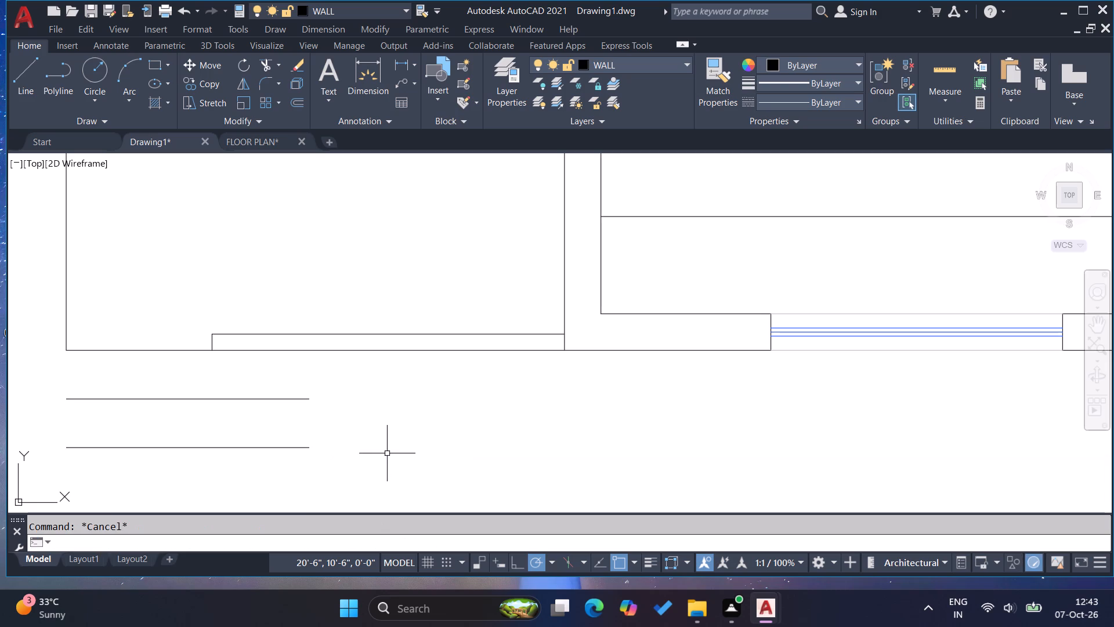
Extend the open area's left vertical line down to the outermost lower step line.
{"action": "type", "text": "ex"}
{"action": "key", "text": "Return"}
{"action": "left_click", "coordinate": [40, 298]}
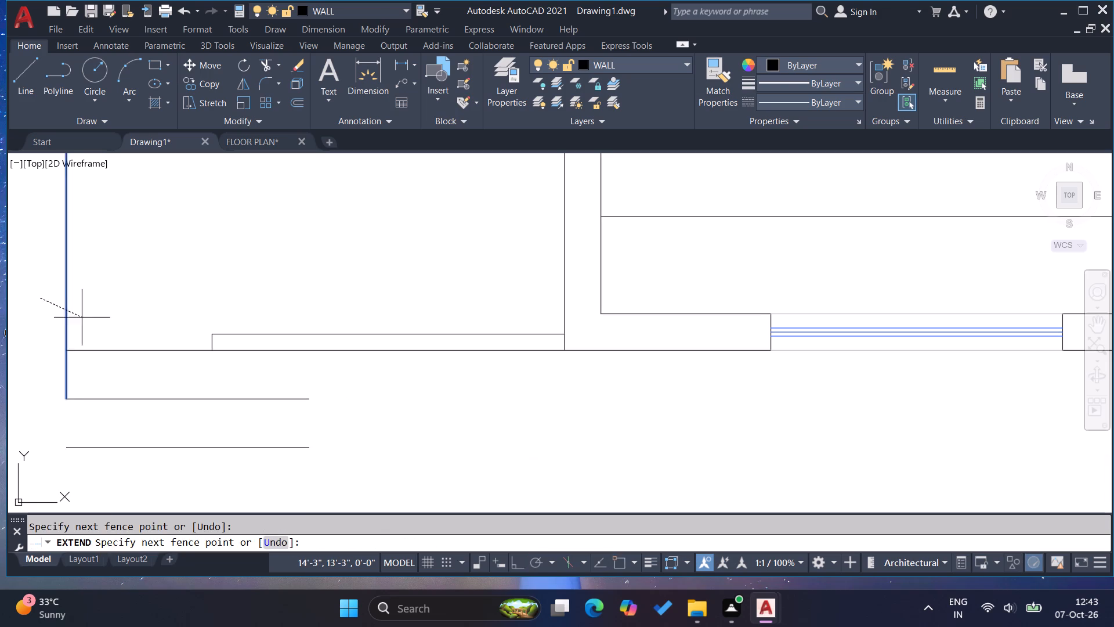
{"action": "left_click", "coordinate": [91, 321]}
{"action": "left_click", "coordinate": [55, 327]}
{"action": "left_click", "coordinate": [108, 337]}
{"action": "key", "text": "Escape"}
{"action": "key", "text": "Escape"}
Close the right end of the lower steps with a vertical line up to the bottom boundary.
{"action": "key", "text": "l"}
{"action": "key", "text": "Return"}
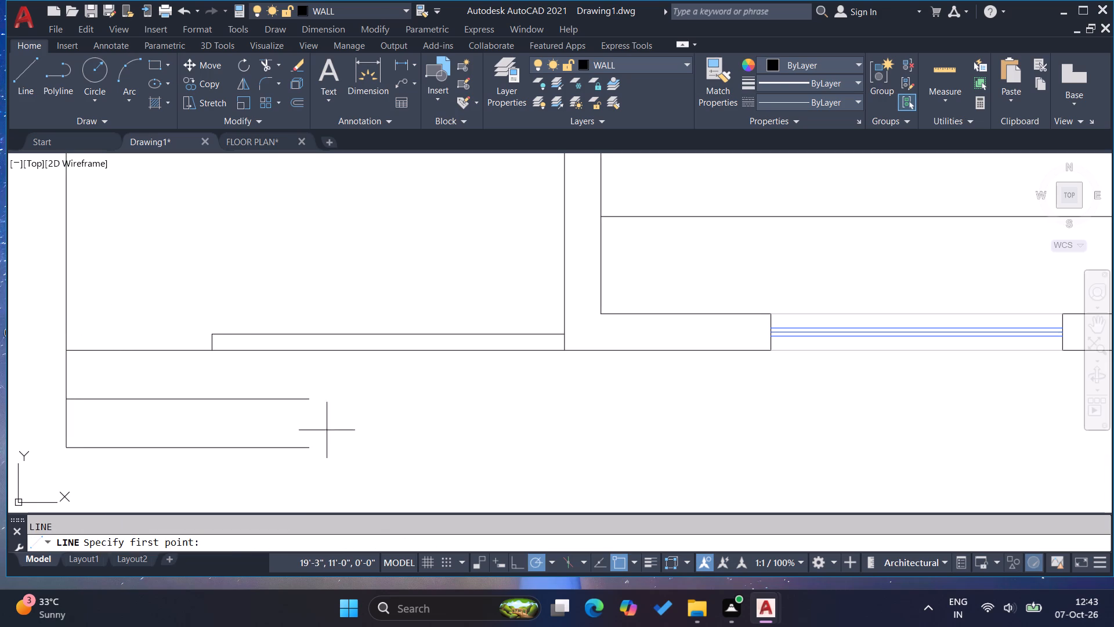
{"action": "left_click", "coordinate": [311, 451]}
{"action": "left_click", "coordinate": [308, 352]}
{"action": "key", "text": "Escape"}
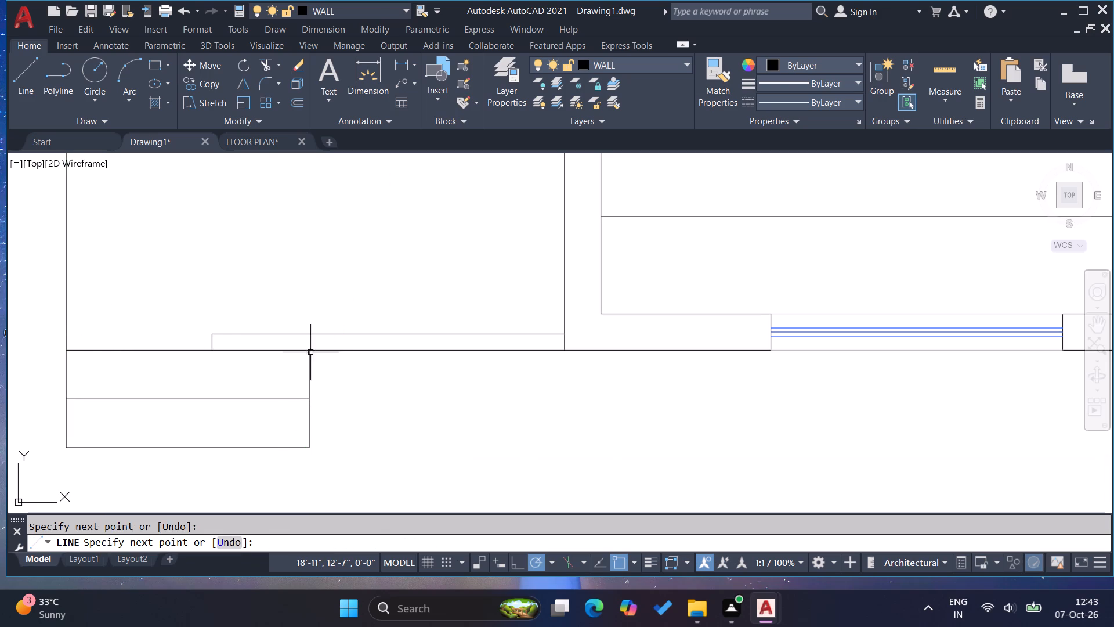
{"action": "key", "text": "Escape"}
{"action": "key", "text": "Escape"}
Close the left end of the upper steps with a vertical line down to the boundary corner.
{"action": "scroll", "coordinate": [382, 452], "scroll_direction": "down", "scroll_amount": 3}
{"action": "key", "text": "l"}
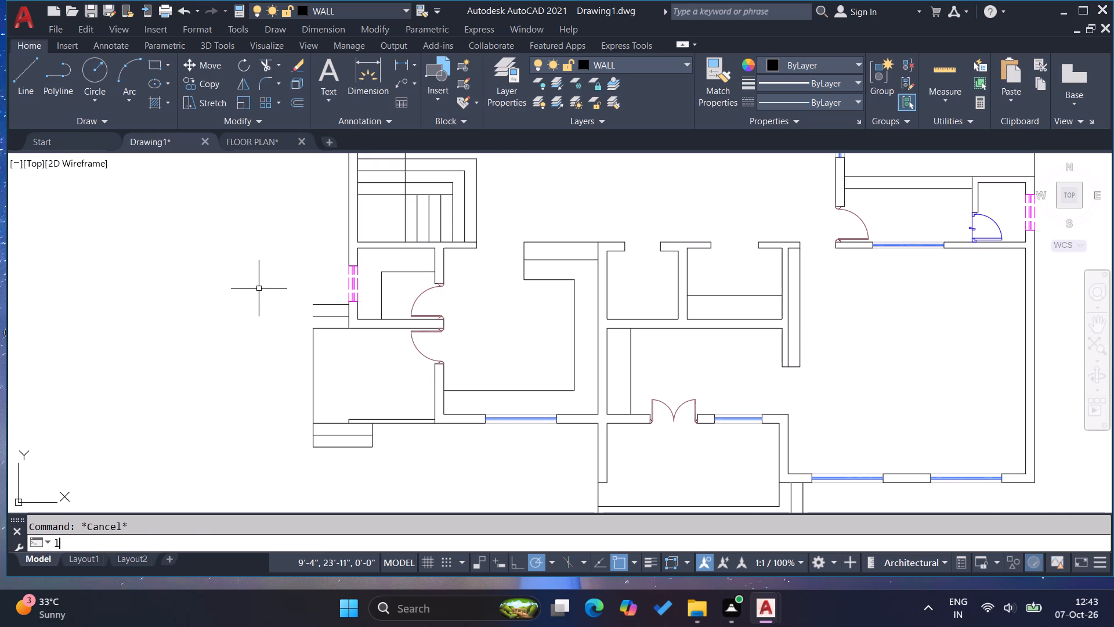
{"action": "key", "text": "Return"}
{"action": "scroll", "coordinate": [338, 304], "scroll_direction": "up", "scroll_amount": 2}
{"action": "left_click", "coordinate": [250, 294]}
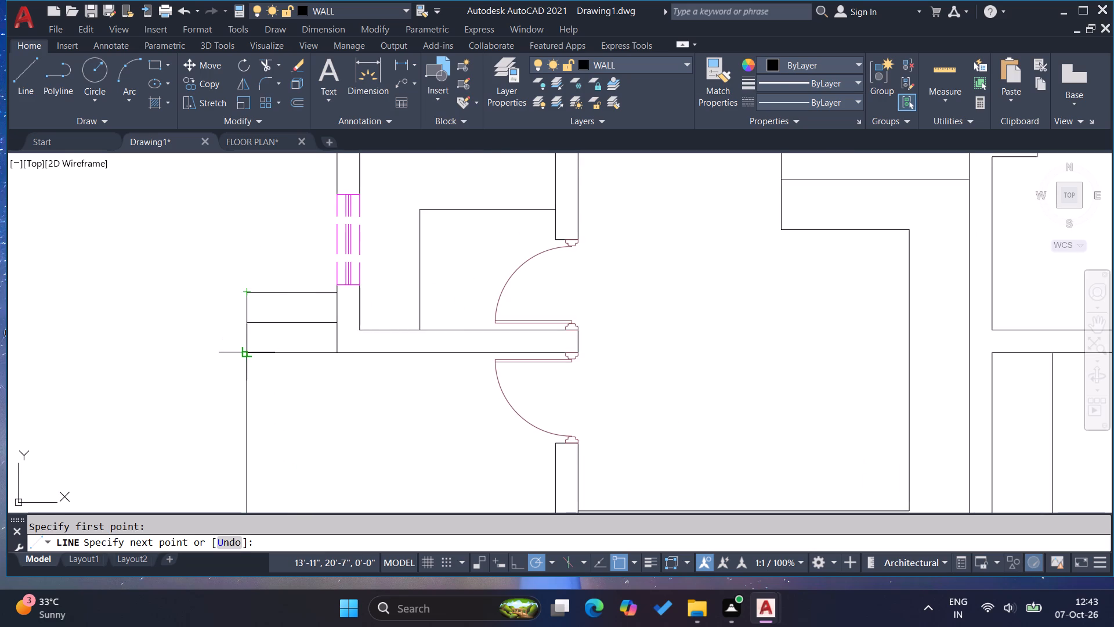
{"action": "left_click", "coordinate": [245, 353]}
{"action": "key", "text": "Escape"}
{"action": "key", "text": "Escape"}
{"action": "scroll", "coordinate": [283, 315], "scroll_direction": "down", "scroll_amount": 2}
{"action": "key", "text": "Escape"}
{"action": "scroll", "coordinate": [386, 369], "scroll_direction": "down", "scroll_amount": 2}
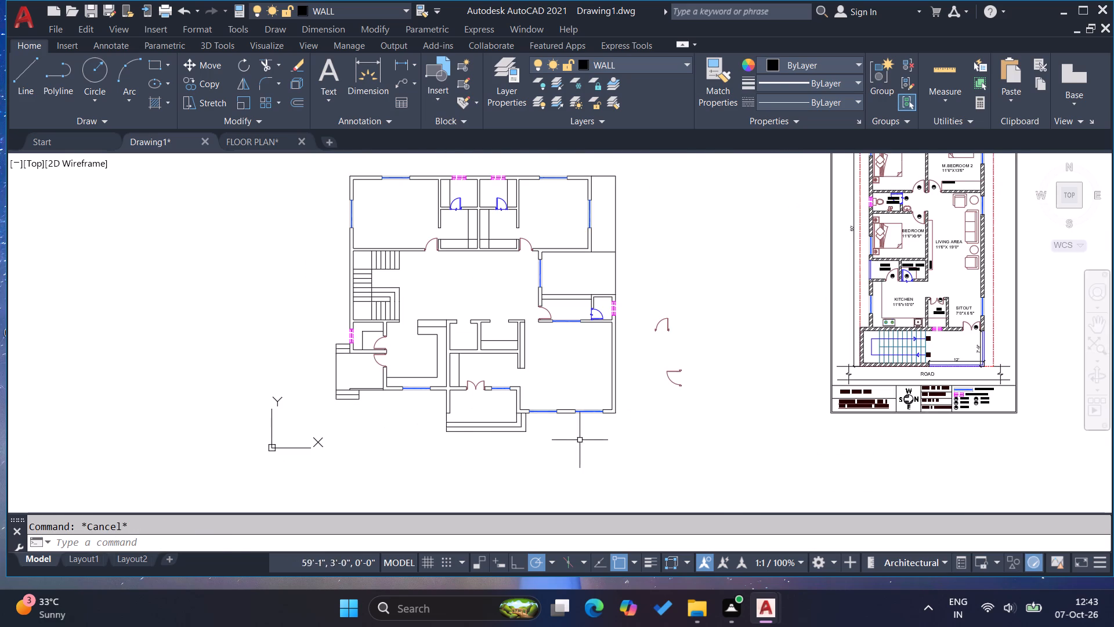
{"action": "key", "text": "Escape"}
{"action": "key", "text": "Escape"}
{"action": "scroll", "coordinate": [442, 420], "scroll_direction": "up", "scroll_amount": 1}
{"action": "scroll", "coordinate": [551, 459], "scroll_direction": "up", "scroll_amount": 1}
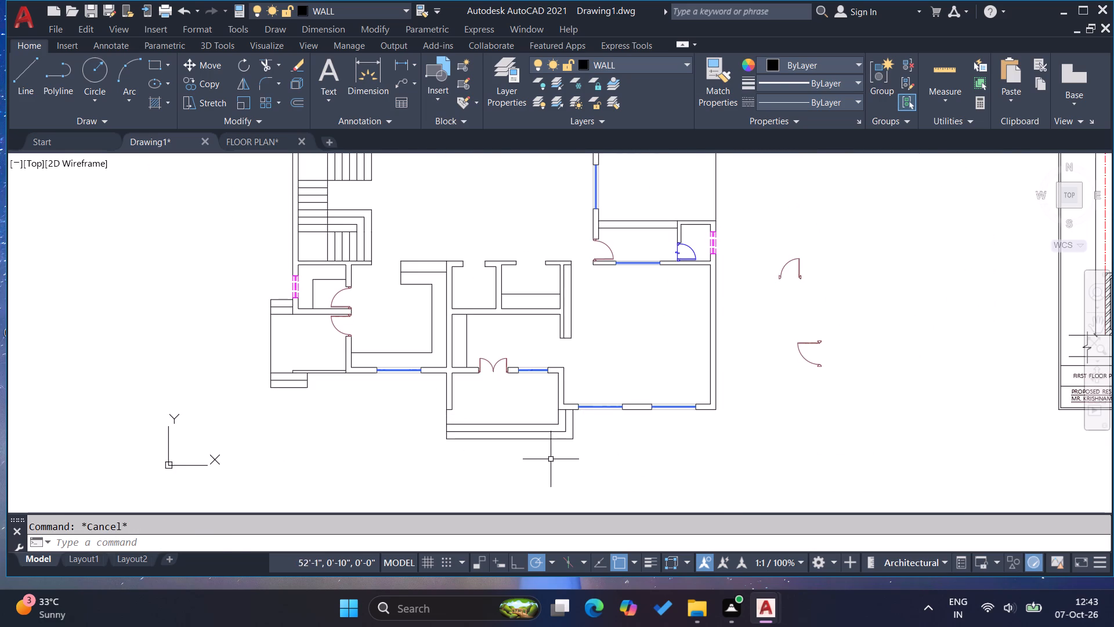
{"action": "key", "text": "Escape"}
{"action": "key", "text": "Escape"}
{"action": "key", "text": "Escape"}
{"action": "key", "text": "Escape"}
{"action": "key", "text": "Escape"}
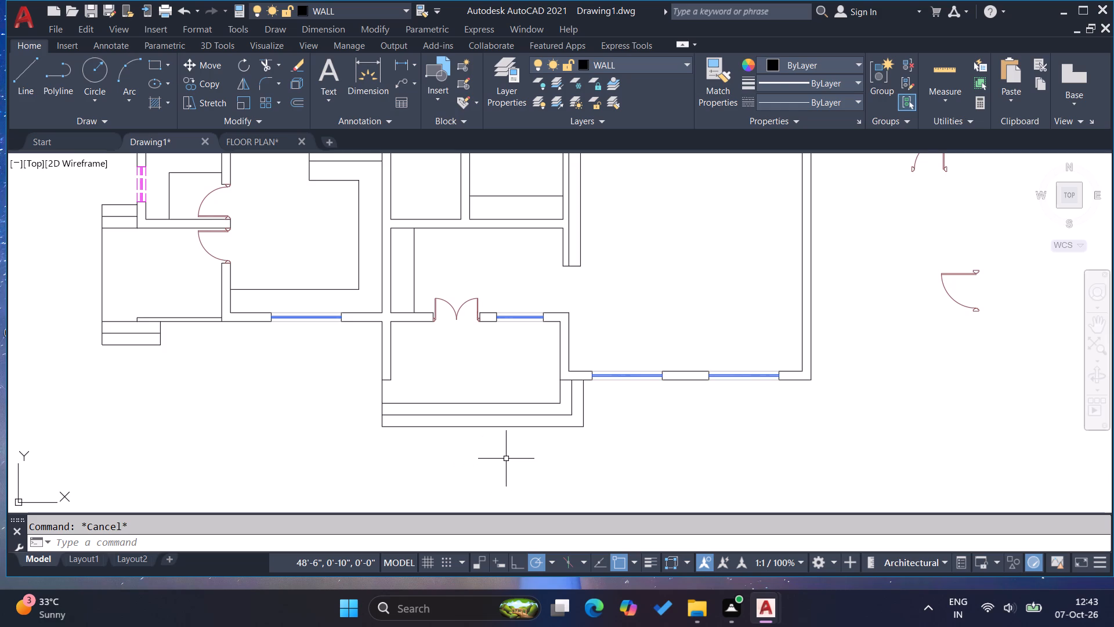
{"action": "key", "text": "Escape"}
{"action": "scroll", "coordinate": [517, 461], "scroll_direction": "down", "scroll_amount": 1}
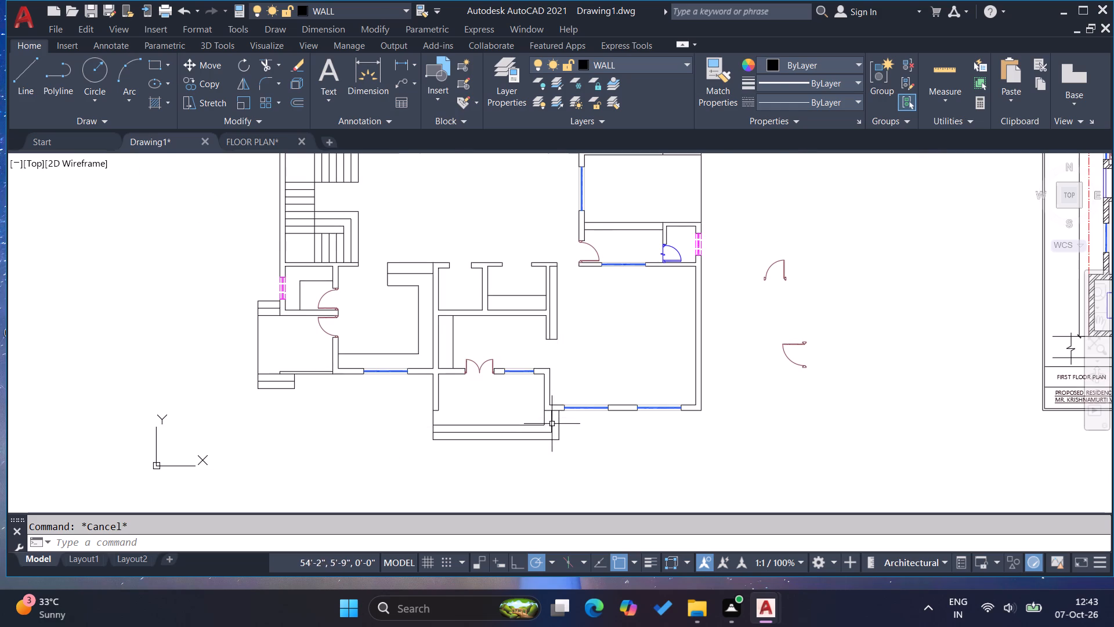
Join the outermost lower step line and its right vertical line into one object.
{"action": "scroll", "coordinate": [559, 426], "scroll_direction": "up", "scroll_amount": 1}
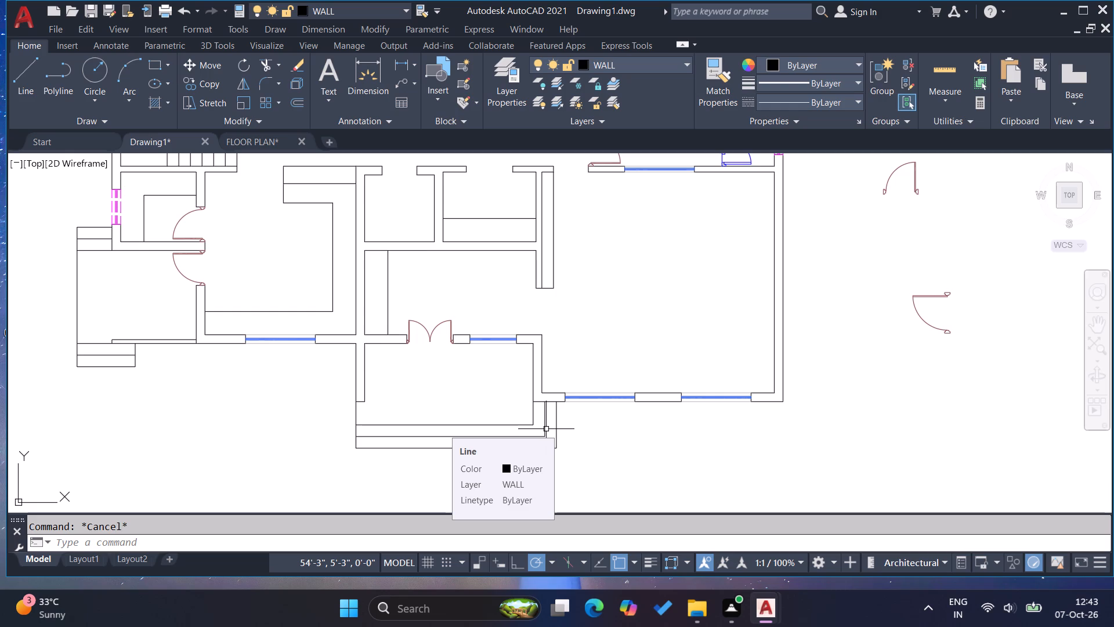
{"action": "key", "text": "Escape"}
{"action": "key", "text": "Escape"}
{"action": "key", "text": "Escape"}
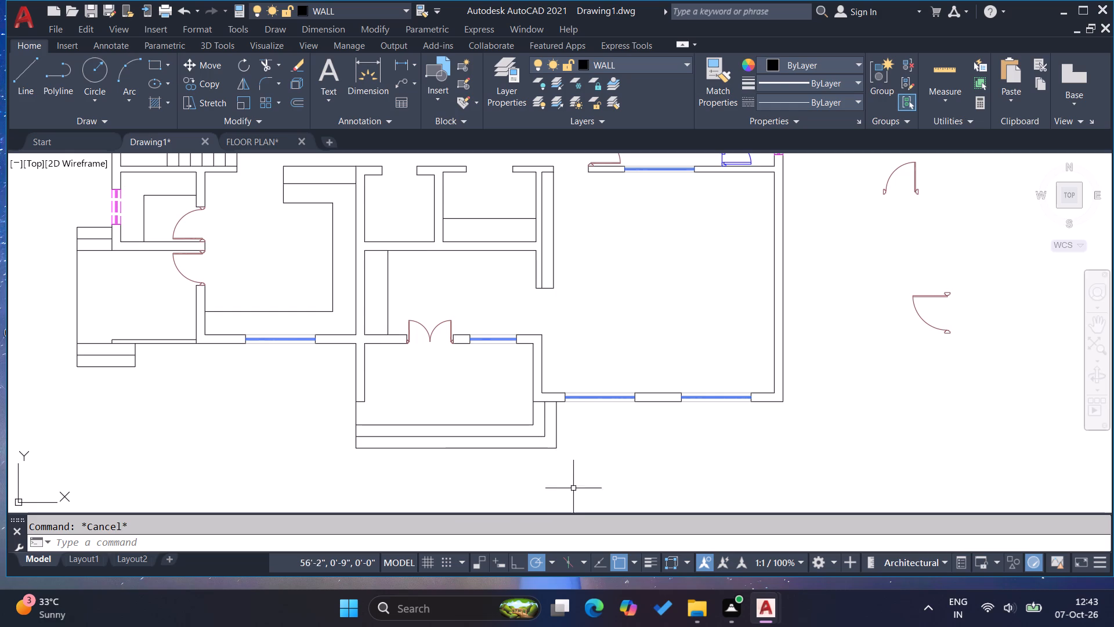
{"action": "scroll", "coordinate": [547, 456], "scroll_direction": "up", "scroll_amount": 2}
{"action": "left_click", "coordinate": [583, 459]}
{"action": "left_click", "coordinate": [547, 399]}
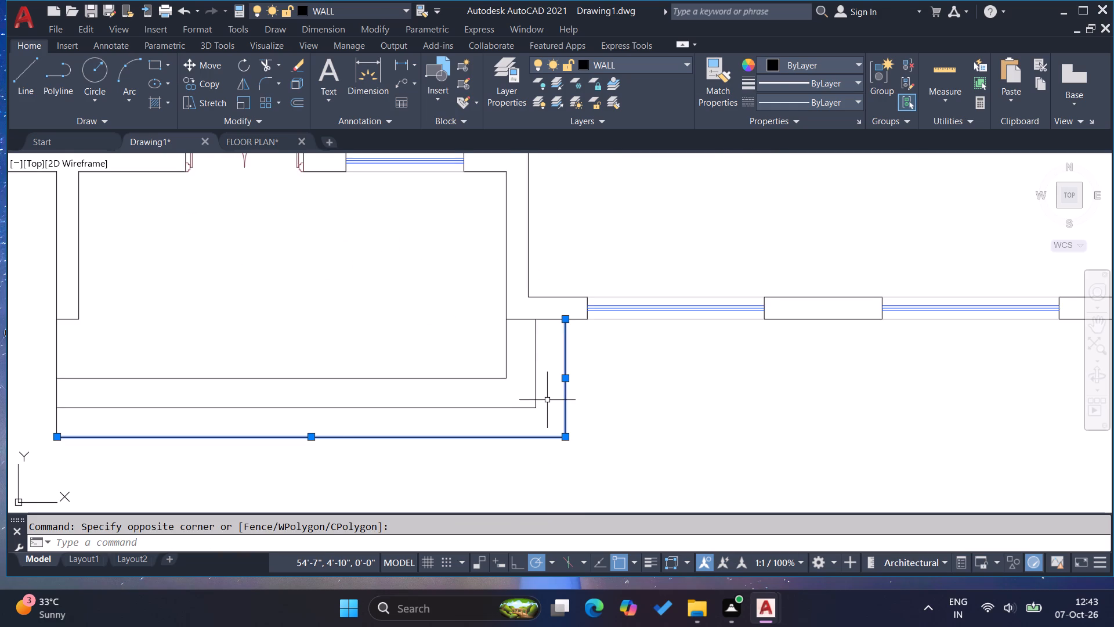
{"action": "key", "text": "j"}
{"action": "key", "text": "Return"}
{"action": "key", "text": "Escape"}
{"action": "key", "text": "Escape"}
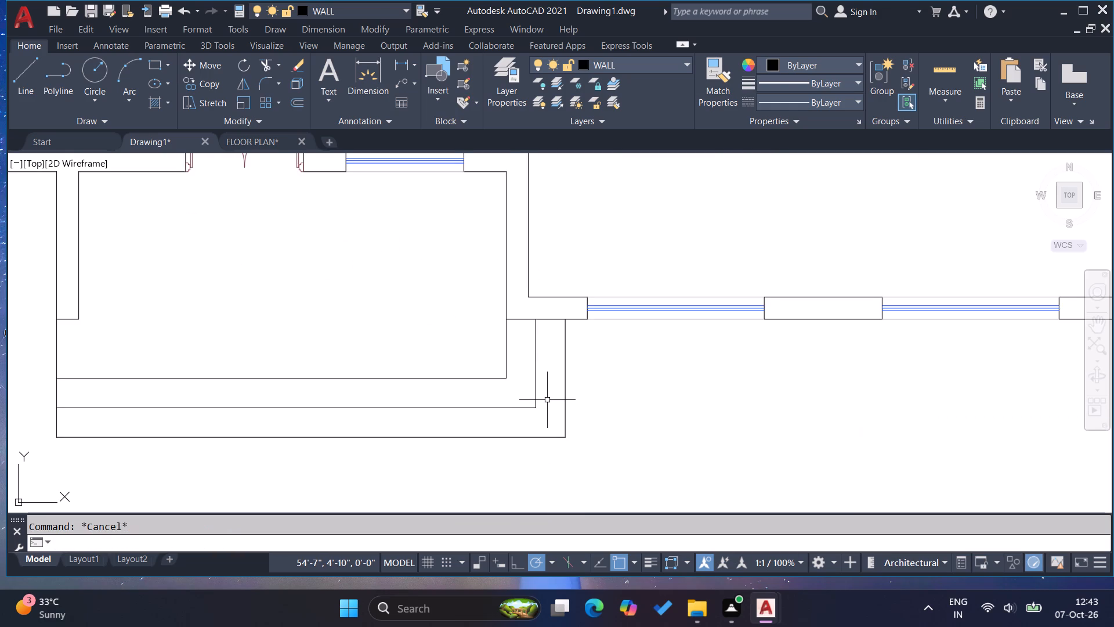
Offset the joined outermost step line outward by 1'.
{"action": "key", "text": "o"}
{"action": "key", "text": "Return"}
{"action": "type", "text": "1'"}
{"action": "key", "text": "Return"}
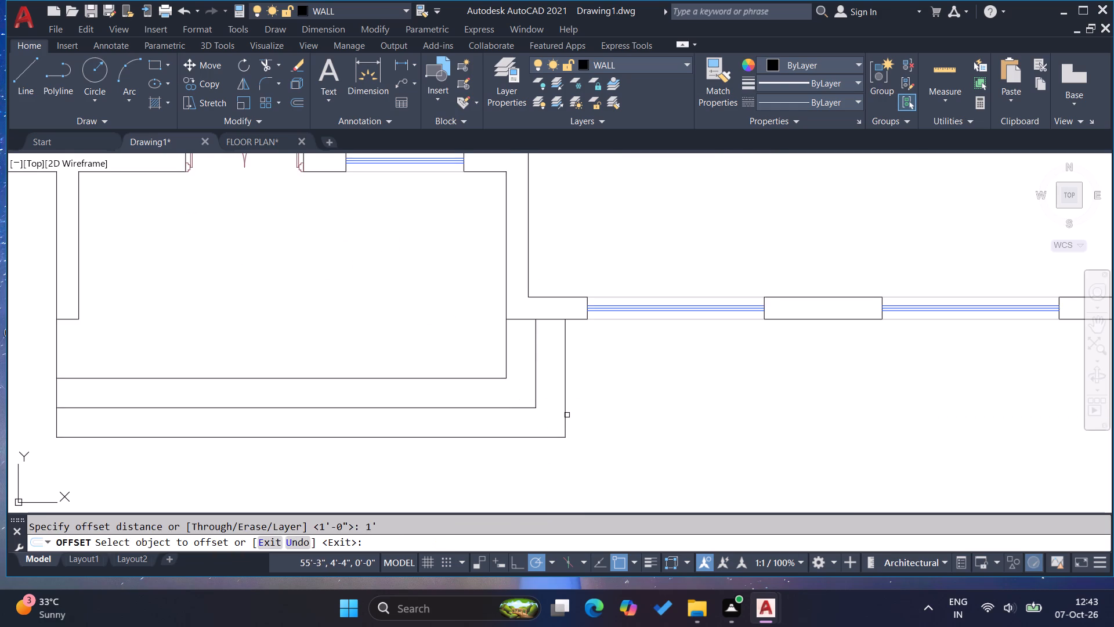
{"action": "left_click", "coordinate": [567, 415]}
{"action": "left_click", "coordinate": [636, 418]}
{"action": "key", "text": "Escape"}
{"action": "key", "text": "Escape"}
{"action": "key", "text": "Escape"}
{"action": "key", "text": "Escape"}
Extend the left vertical line of the entrance steps down to the new outermost step line.
{"action": "key", "text": "e"}
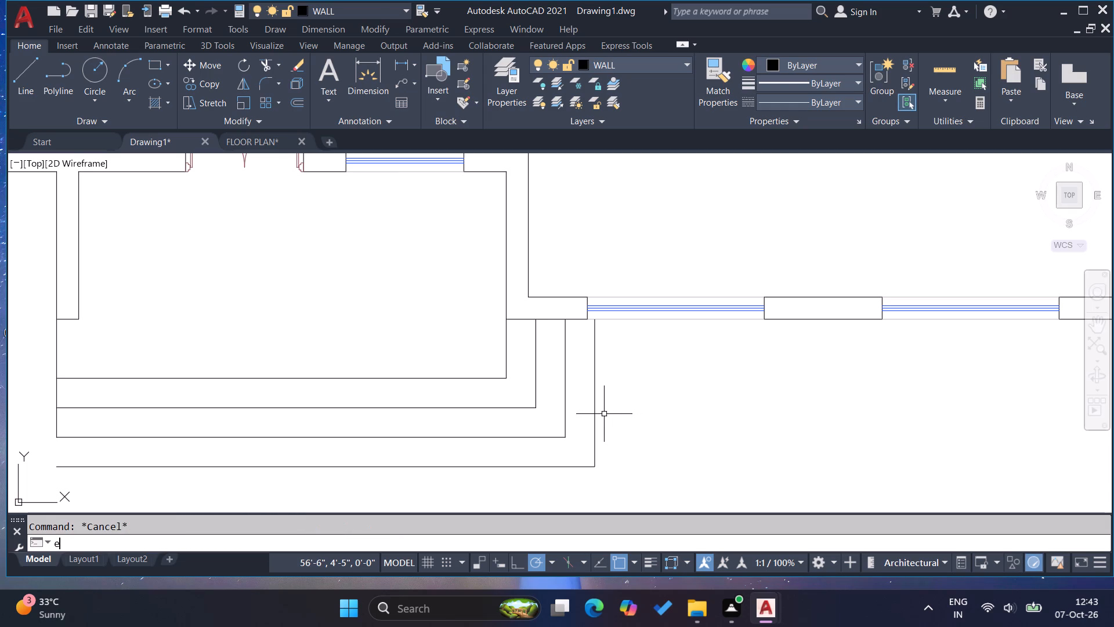
{"action": "key", "text": "x"}
{"action": "key", "text": "Return"}
{"action": "left_click", "coordinate": [38, 417]}
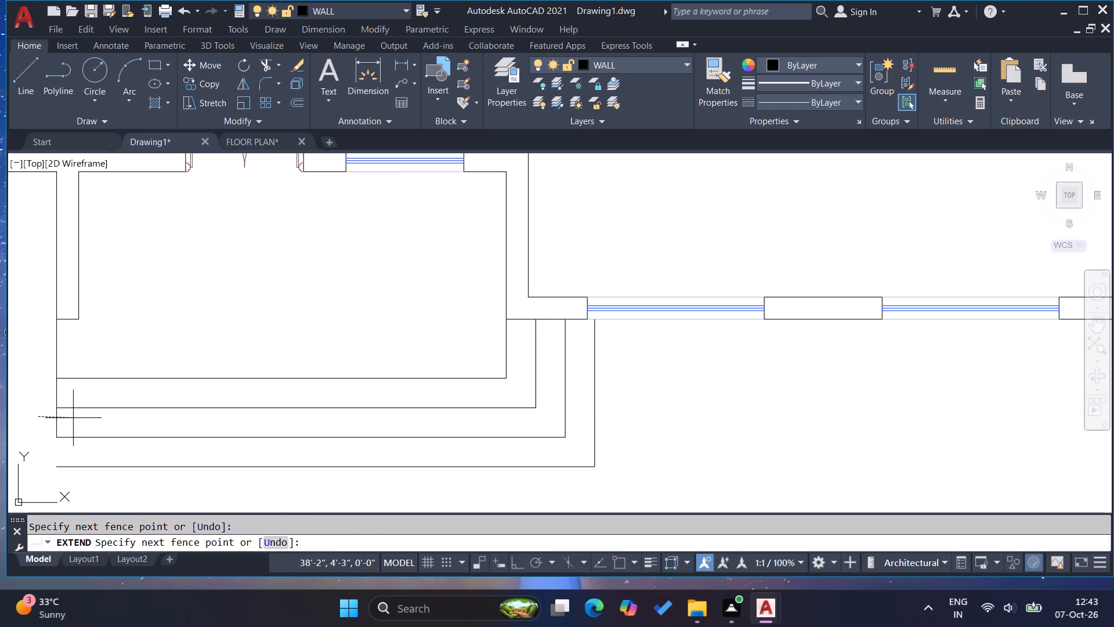
{"action": "left_click", "coordinate": [73, 418]}
{"action": "key", "text": "Escape"}
{"action": "key", "text": "Escape"}
{"action": "key", "text": "Escape"}
{"action": "key", "text": "Escape"}
{"action": "key", "text": "Escape"}
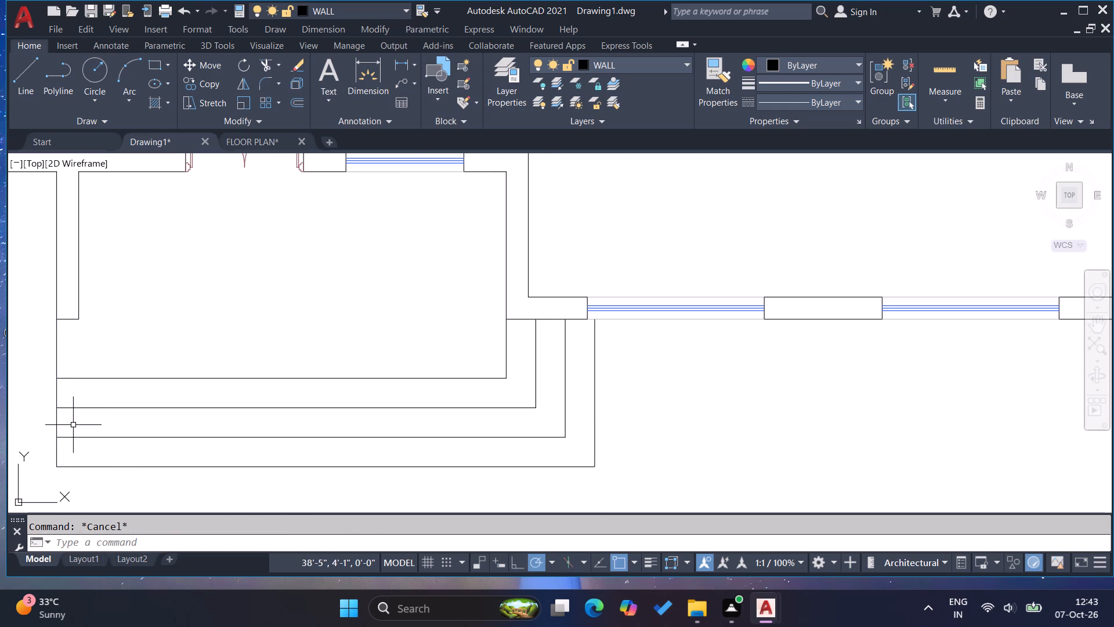
{"action": "key", "text": "Escape"}
Review the overall new floor plan alongside the reference plan sheet.
{"action": "scroll", "coordinate": [219, 441], "scroll_direction": "down", "scroll_amount": 2}
{"action": "key", "text": "Escape"}
{"action": "key", "text": "Escape"}
{"action": "scroll", "coordinate": [301, 384], "scroll_direction": "down", "scroll_amount": 2}
{"action": "key", "text": "Escape"}
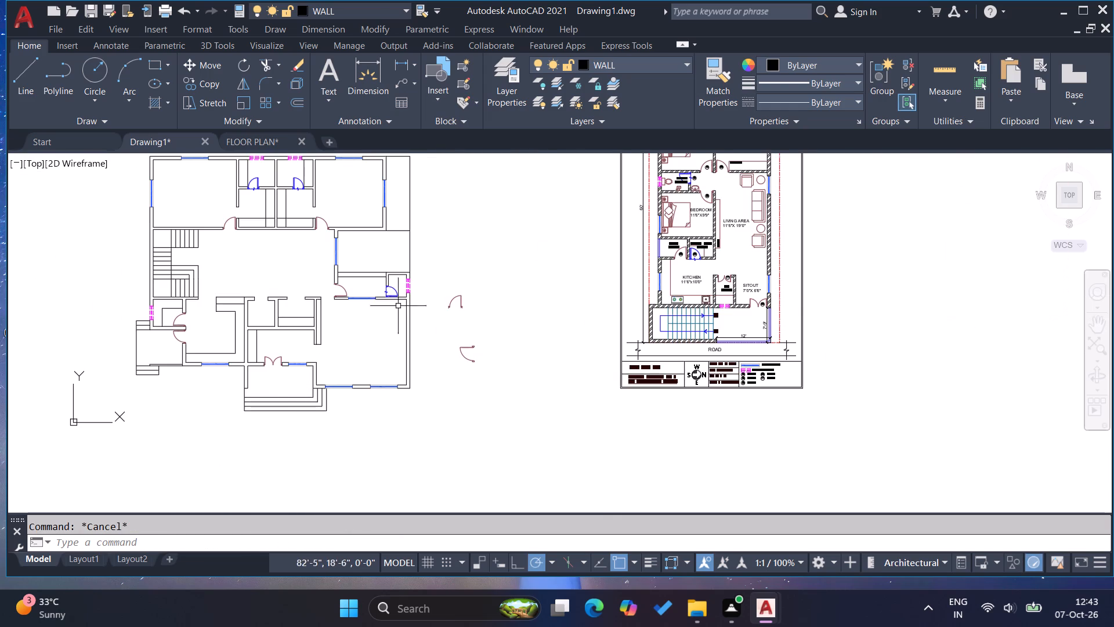
{"action": "key", "text": "Escape"}
{"action": "scroll", "coordinate": [284, 303], "scroll_direction": "up", "scroll_amount": 2}
{"action": "scroll", "coordinate": [453, 352], "scroll_direction": "down", "scroll_amount": 2}
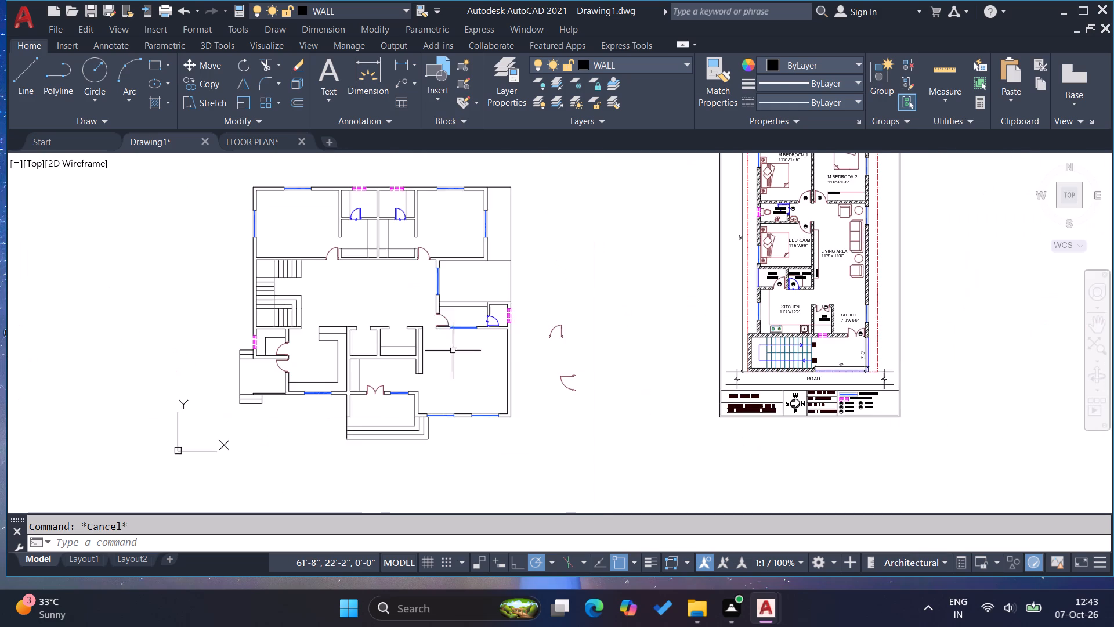
{"action": "scroll", "coordinate": [375, 223], "scroll_direction": "up", "scroll_amount": 2}
{"action": "key", "text": "Escape"}
{"action": "scroll", "coordinate": [375, 293], "scroll_direction": "down", "scroll_amount": 2}
{"action": "scroll", "coordinate": [247, 347], "scroll_direction": "down", "scroll_amount": 1}
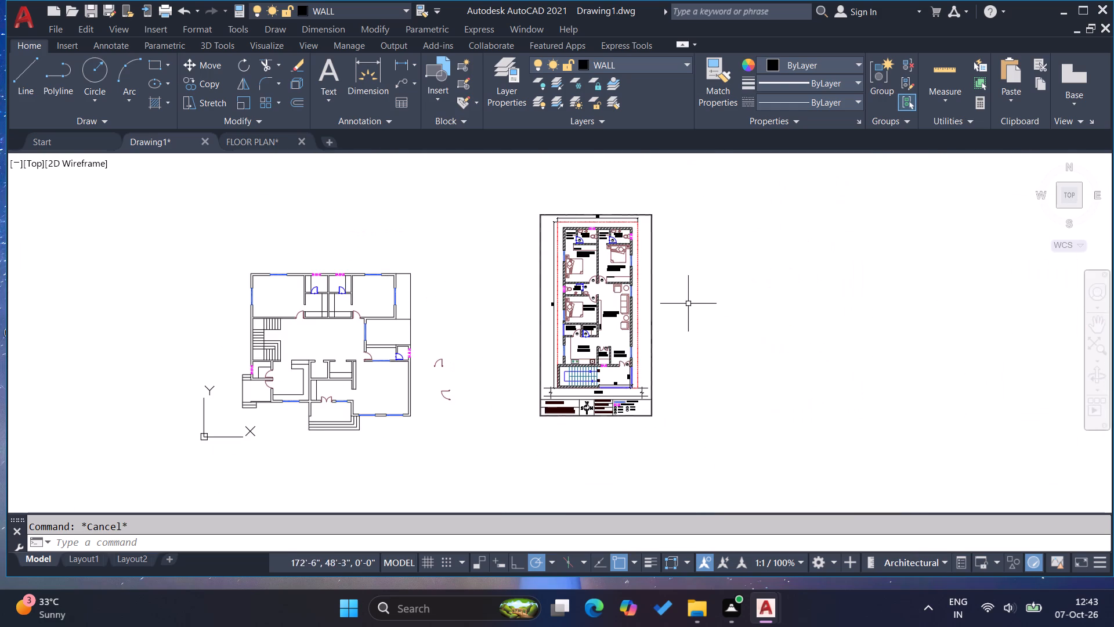
{"action": "scroll", "coordinate": [560, 306], "scroll_direction": "up", "scroll_amount": 3}
{"action": "scroll", "coordinate": [680, 318], "scroll_direction": "down", "scroll_amount": 3}
{"action": "scroll", "coordinate": [251, 376], "scroll_direction": "up", "scroll_amount": 1}
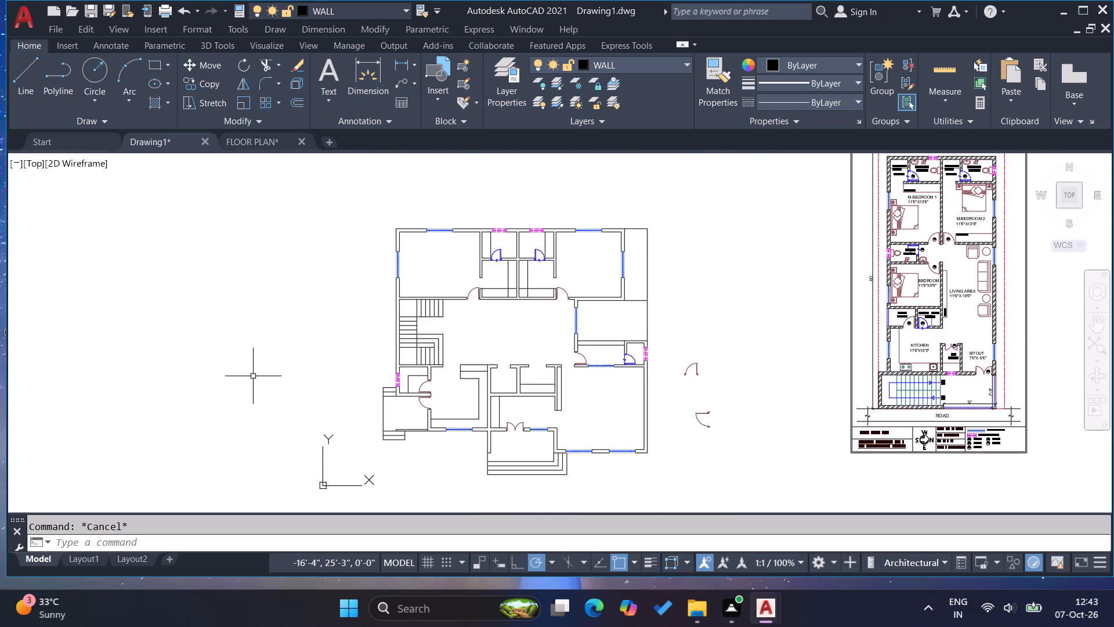
Erase both reference plan sheets, the one beside the new floor plan and the distant one.
{"action": "scroll", "coordinate": [327, 338], "scroll_direction": "down", "scroll_amount": 1}
{"action": "left_click", "coordinate": [835, 438]}
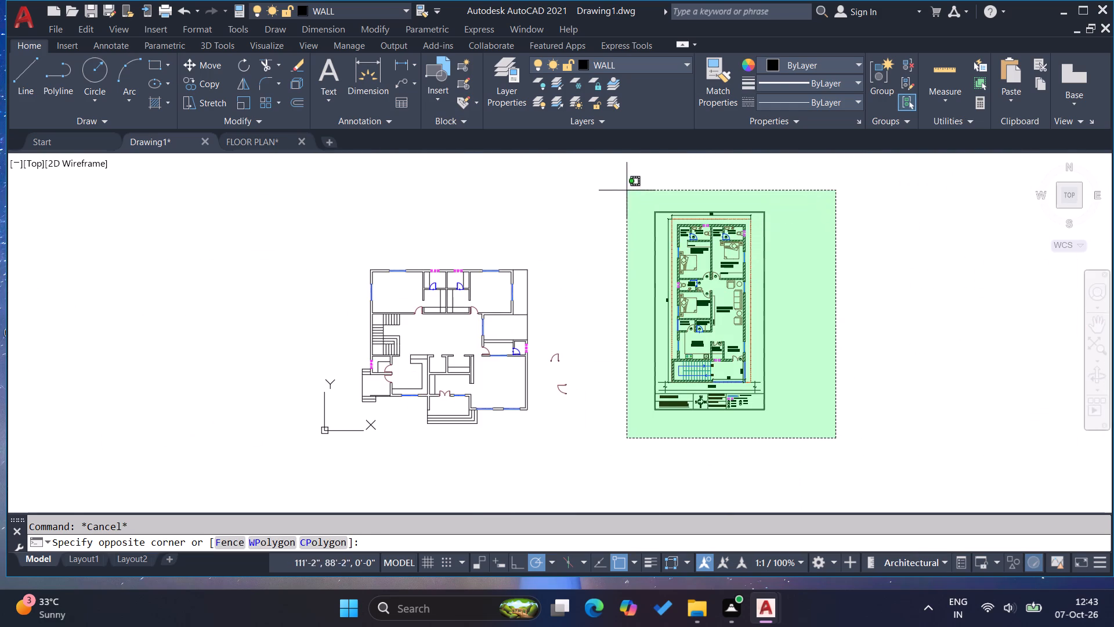
{"action": "left_click_drag", "start_coordinate": [636, 183], "coordinate": [636, 189]}
{"action": "key", "text": "Delete"}
{"action": "scroll", "coordinate": [438, 409], "scroll_direction": "down", "scroll_amount": 3}
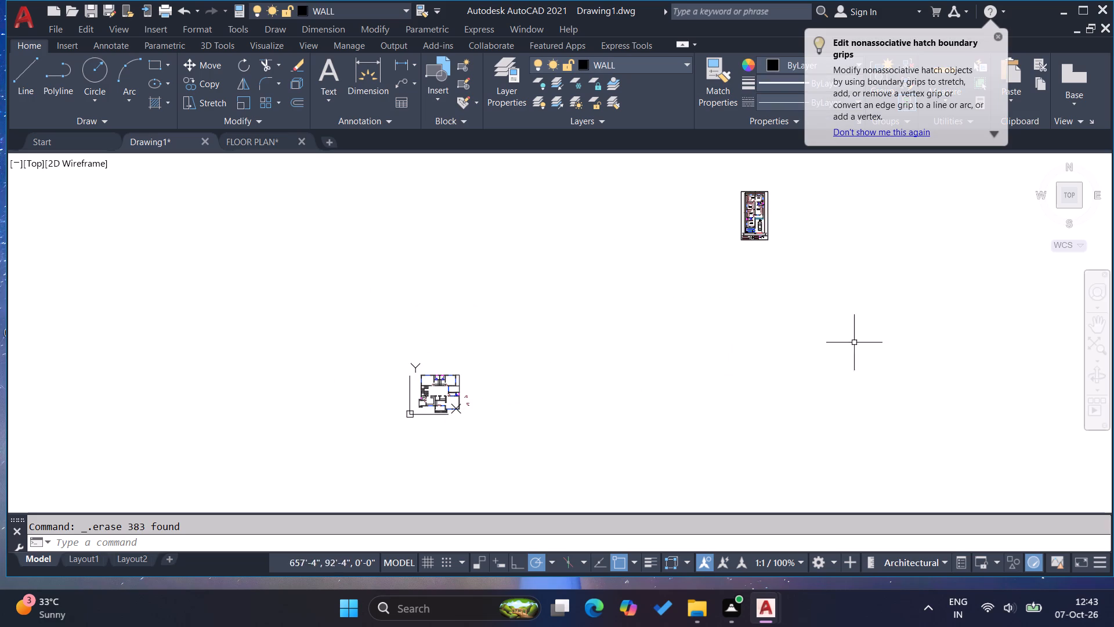
{"action": "left_click", "coordinate": [892, 327]}
{"action": "left_click", "coordinate": [704, 172]}
{"action": "key", "text": "Delete"}
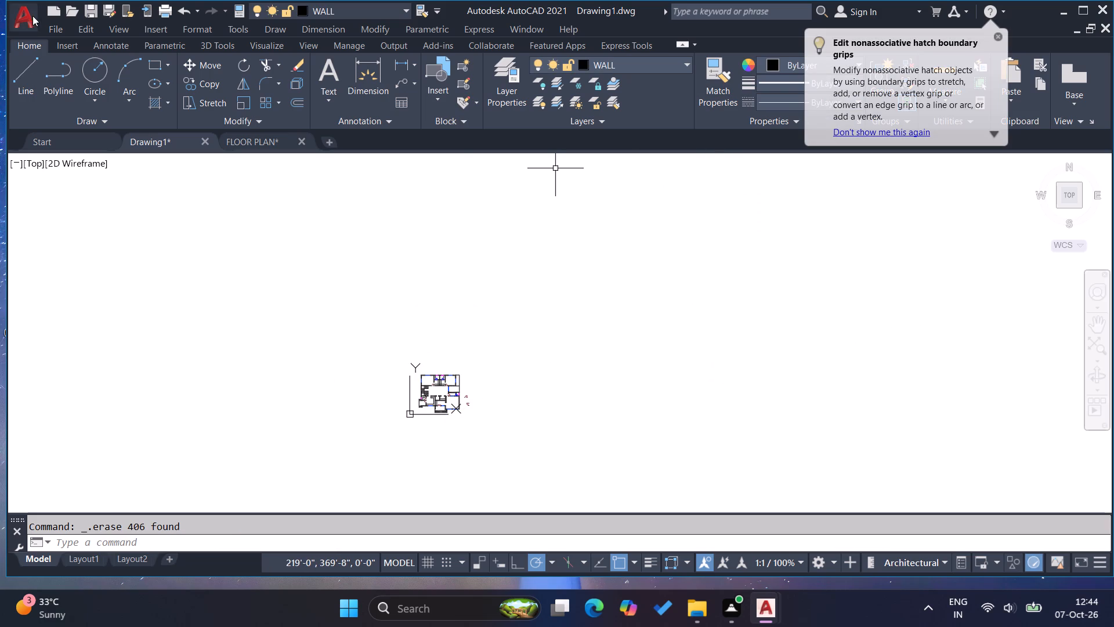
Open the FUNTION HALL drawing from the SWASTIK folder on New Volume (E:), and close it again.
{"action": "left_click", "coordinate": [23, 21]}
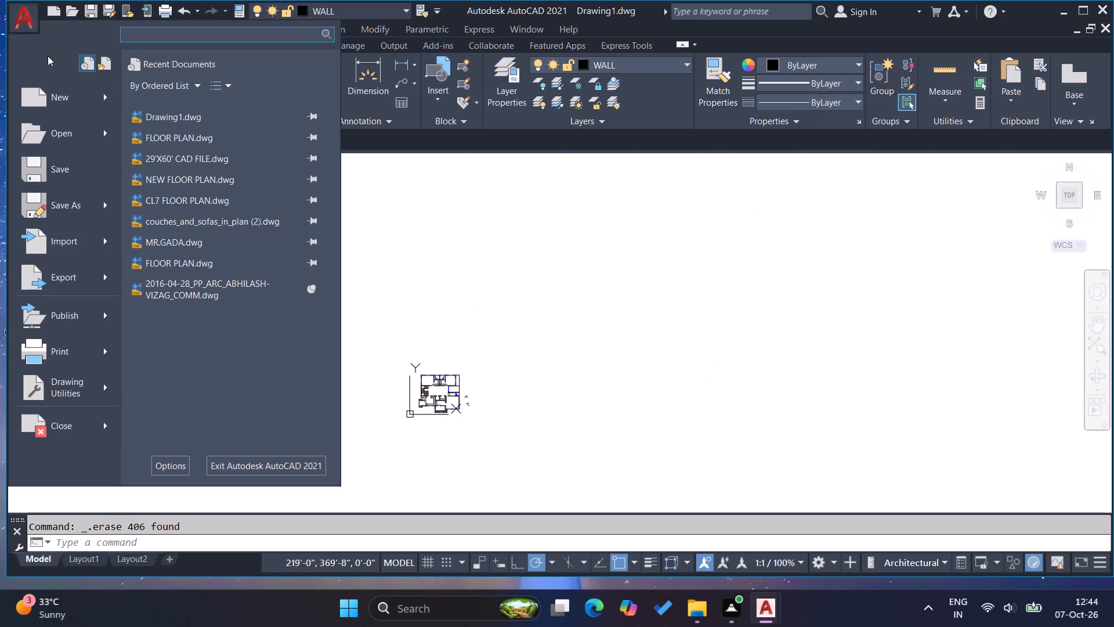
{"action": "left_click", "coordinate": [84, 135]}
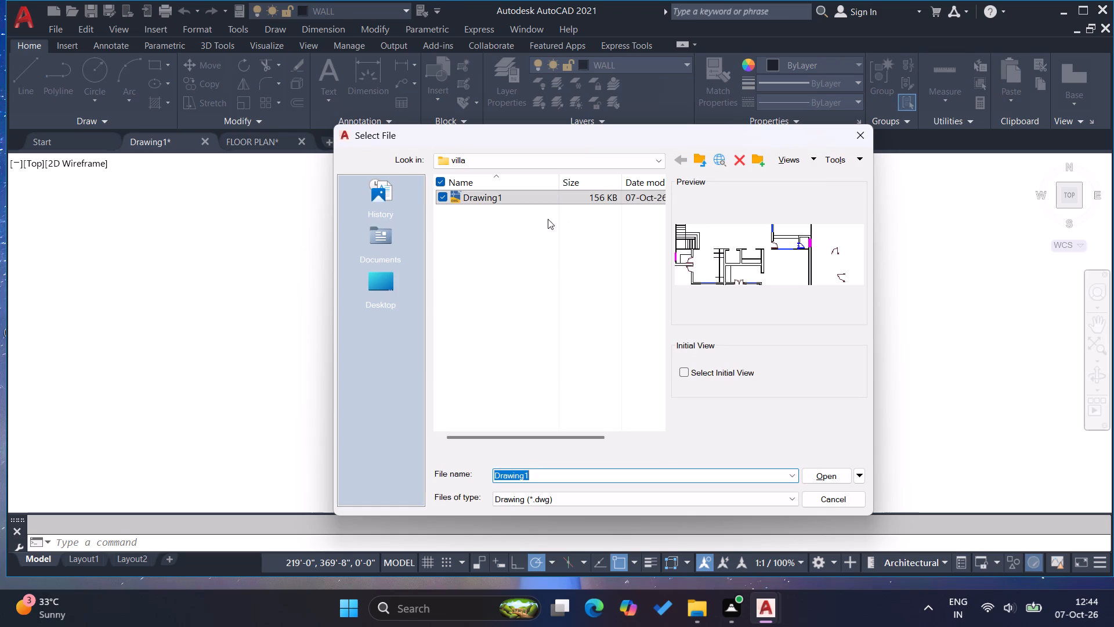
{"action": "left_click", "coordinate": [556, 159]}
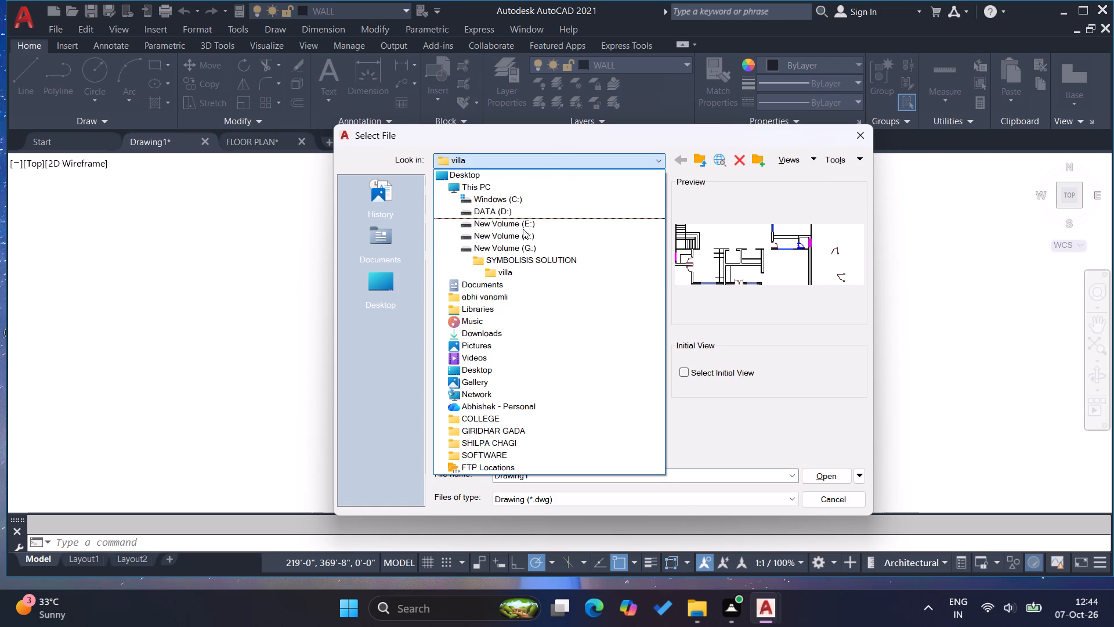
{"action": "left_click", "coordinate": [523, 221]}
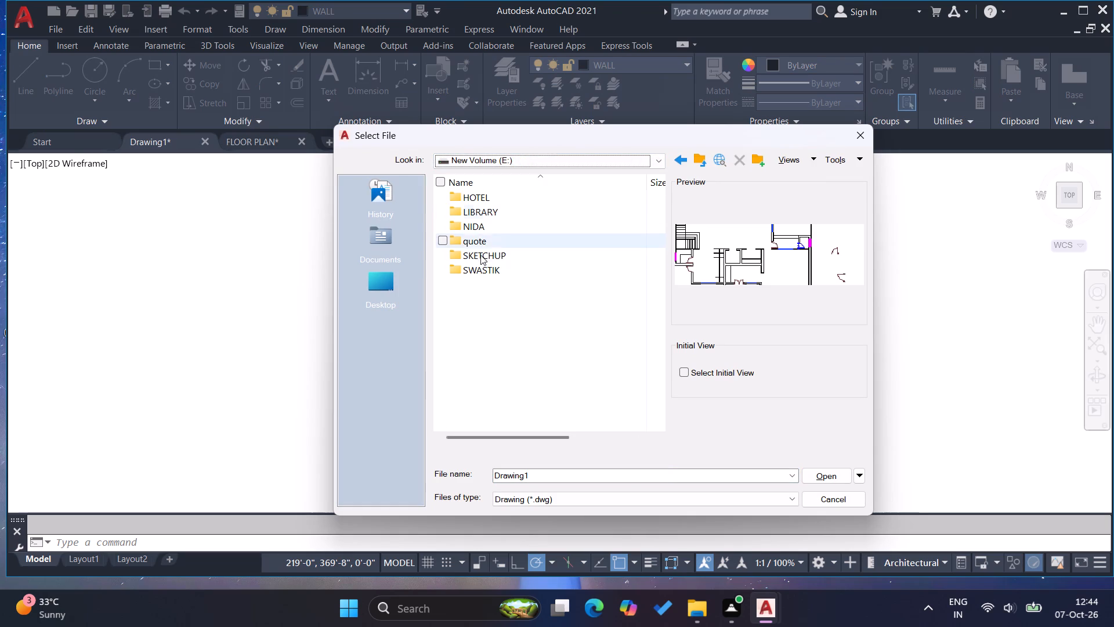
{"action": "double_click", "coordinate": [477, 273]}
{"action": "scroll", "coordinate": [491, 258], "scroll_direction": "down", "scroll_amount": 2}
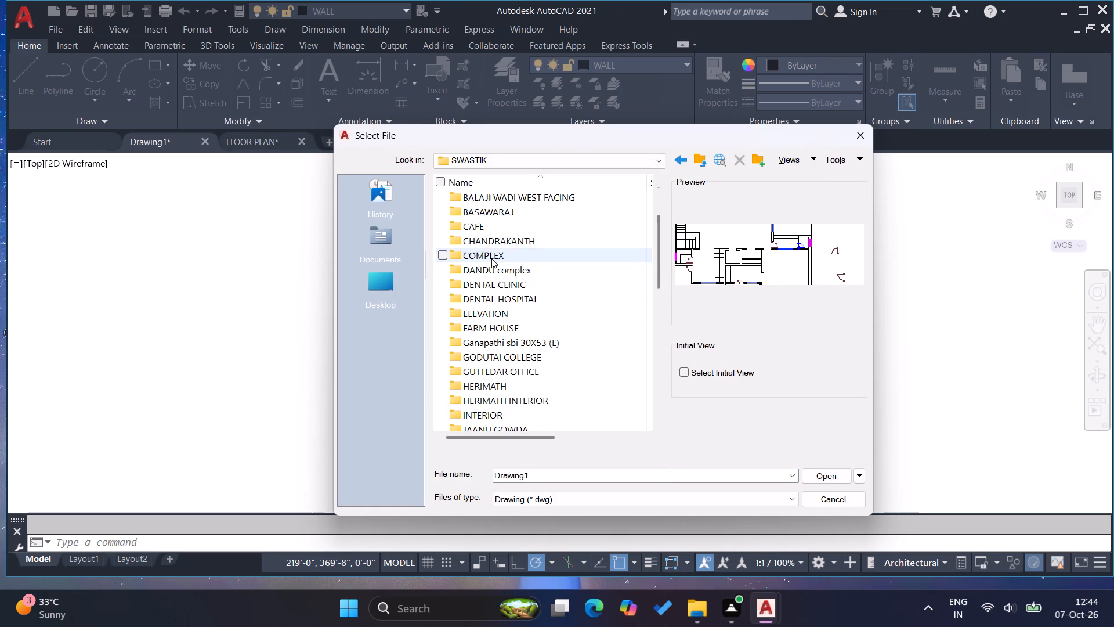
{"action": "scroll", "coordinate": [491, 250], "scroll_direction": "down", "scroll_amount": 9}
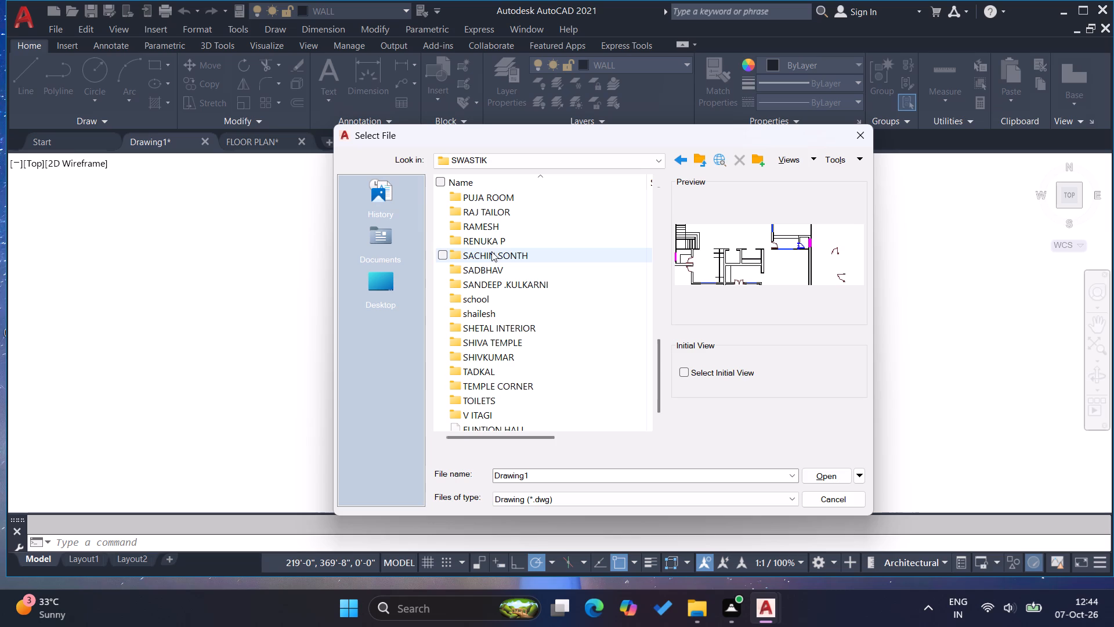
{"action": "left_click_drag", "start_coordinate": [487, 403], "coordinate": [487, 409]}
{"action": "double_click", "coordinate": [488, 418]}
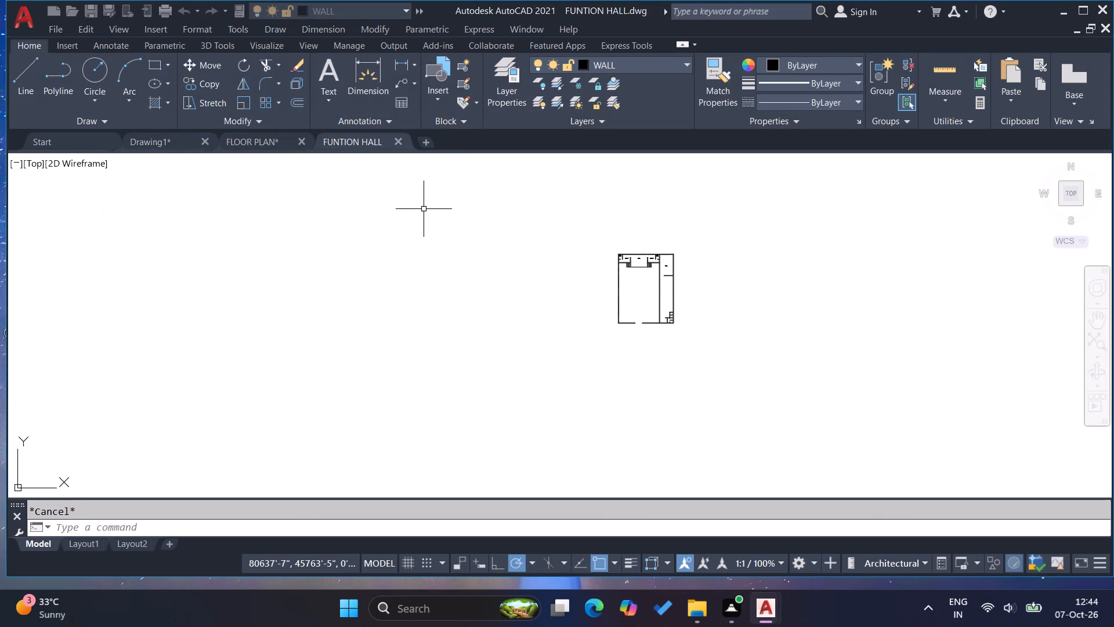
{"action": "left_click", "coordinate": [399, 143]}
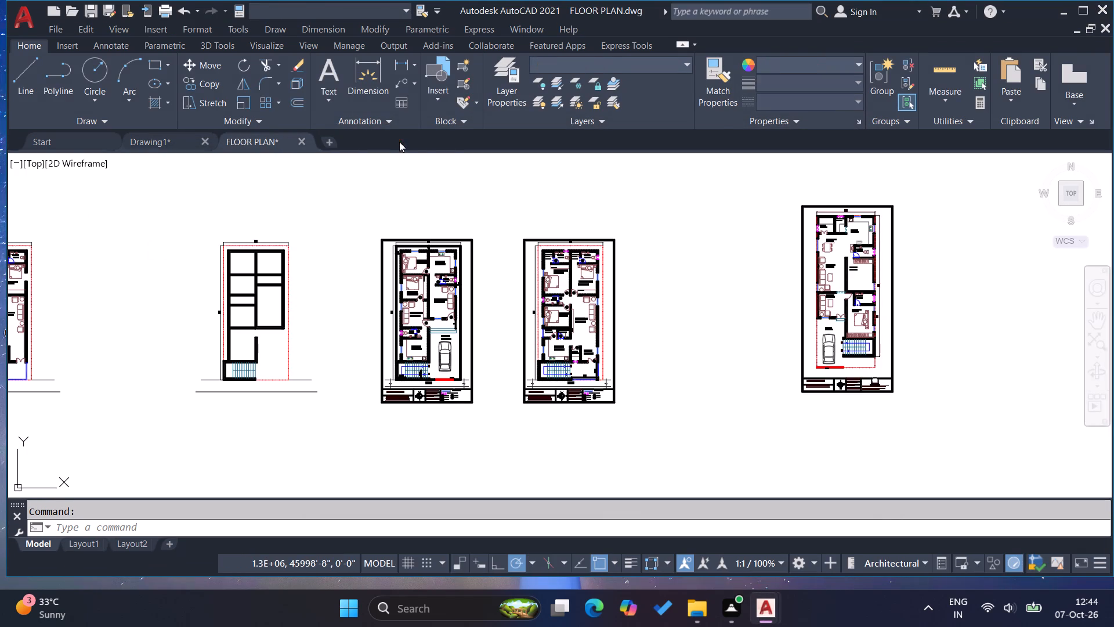
Close the FLOOR PLAN drawing.
{"action": "left_click", "coordinate": [302, 142]}
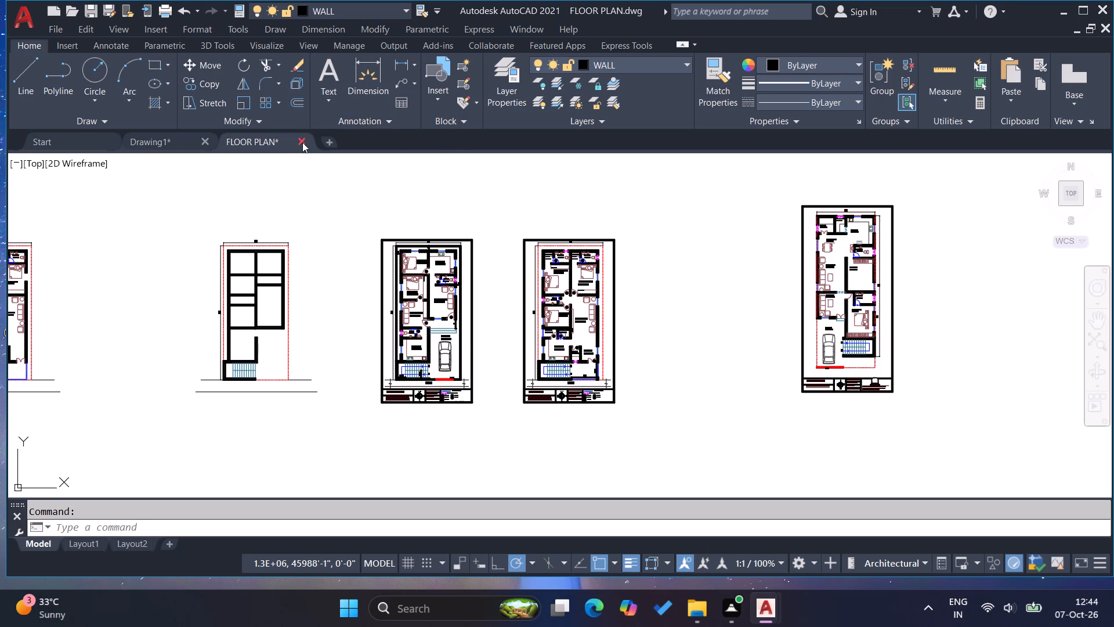
{"action": "left_click", "coordinate": [620, 336]}
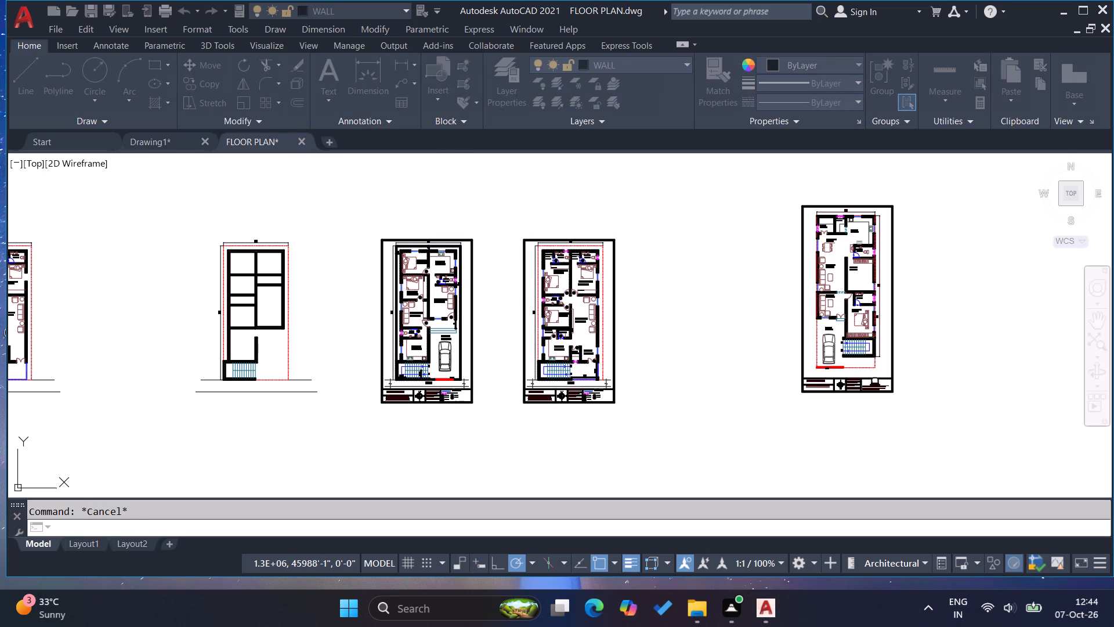
{"action": "scroll", "coordinate": [422, 327], "scroll_direction": "down", "scroll_amount": 3}
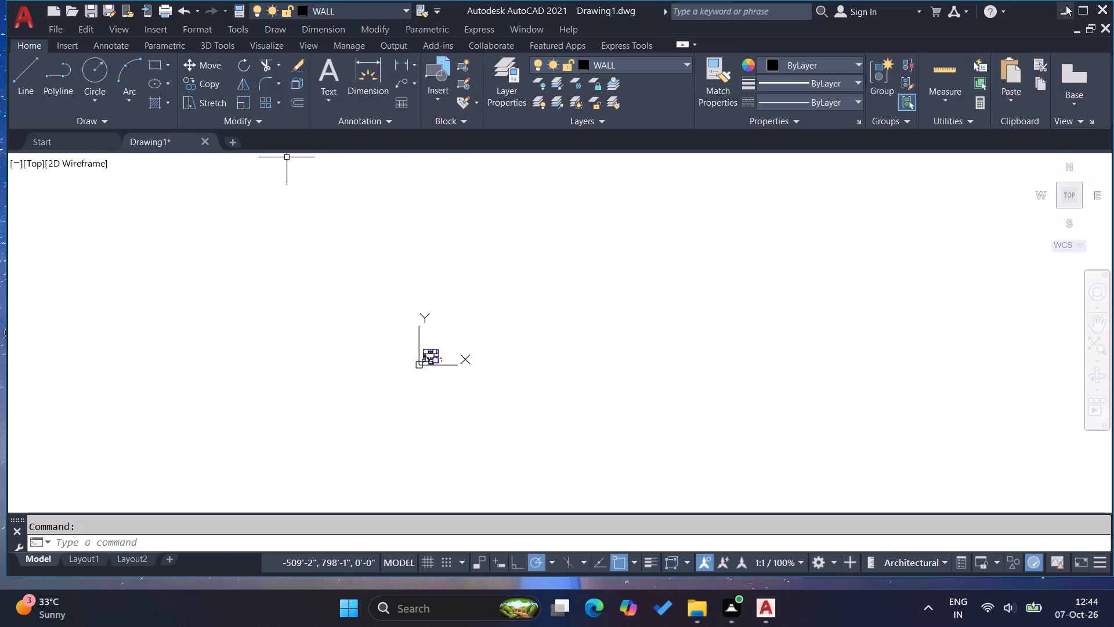
Open the V.ITAGI 40X60 drawing from the V ITAGI folder inside SWASTIK and show all its plan sheets.
{"action": "left_click", "coordinate": [32, 22]}
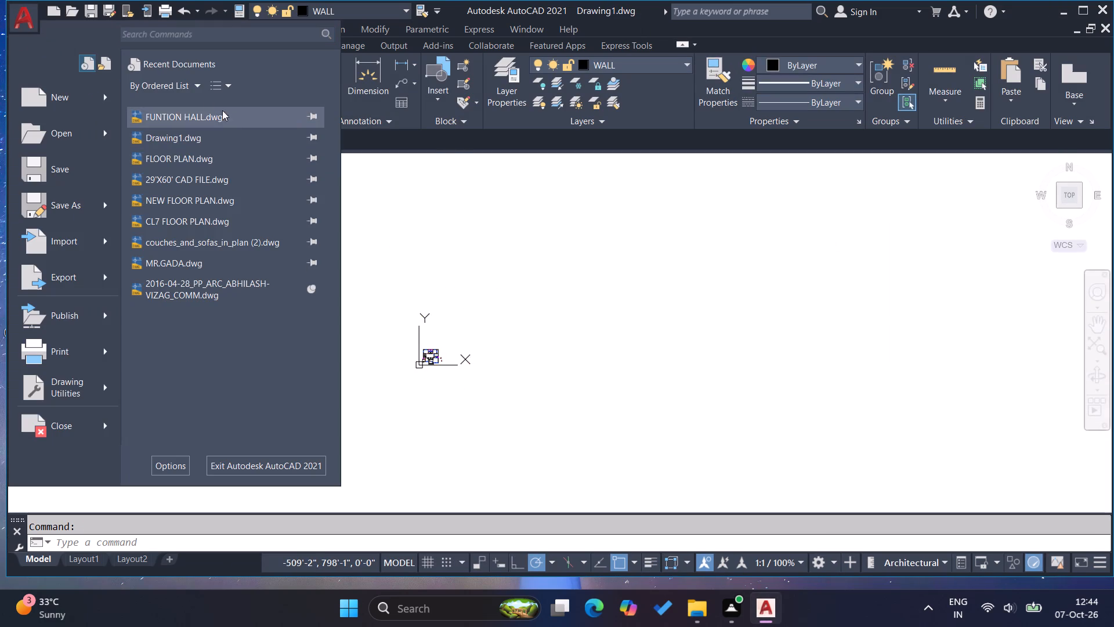
{"action": "left_click", "coordinate": [102, 132]}
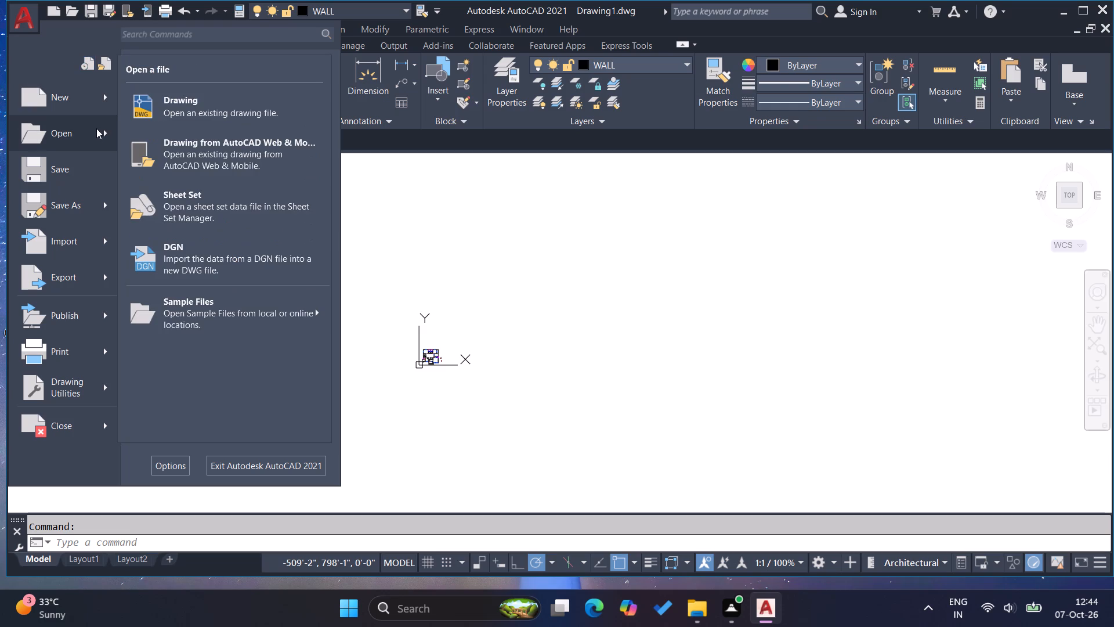
{"action": "left_click", "coordinate": [238, 109]}
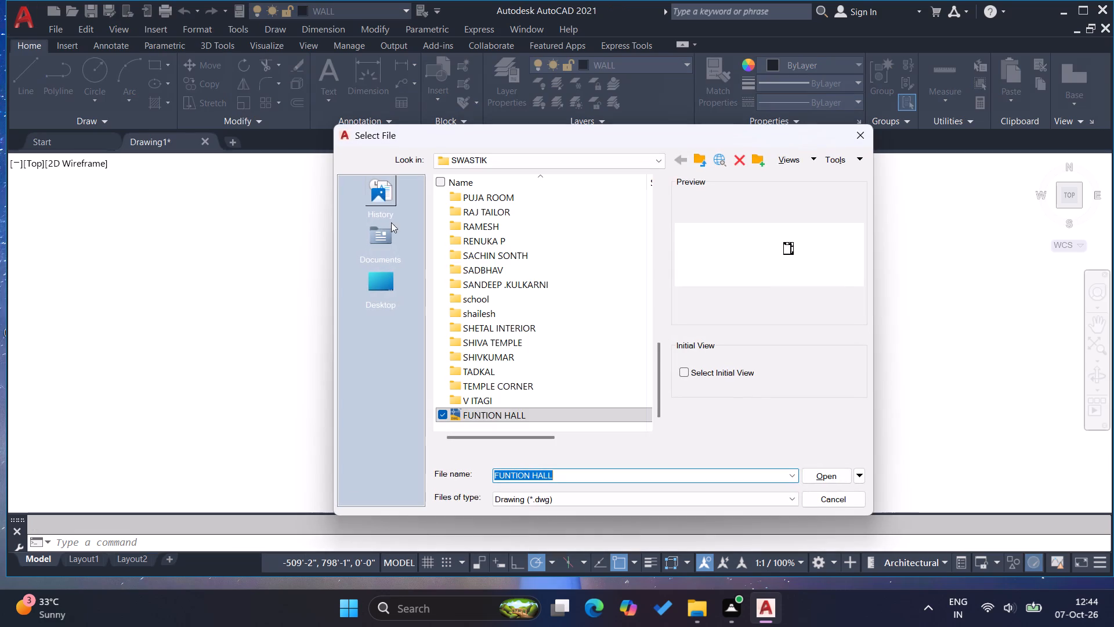
{"action": "double_click", "coordinate": [475, 400]}
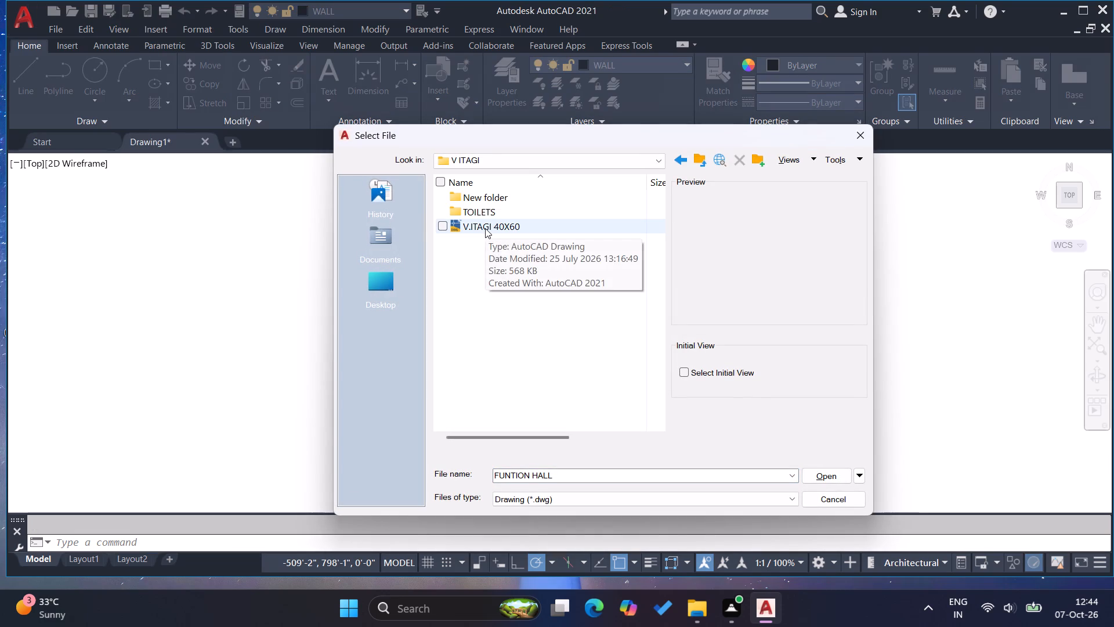
{"action": "left_click", "coordinate": [493, 196]}
{"action": "left_click", "coordinate": [493, 196]}
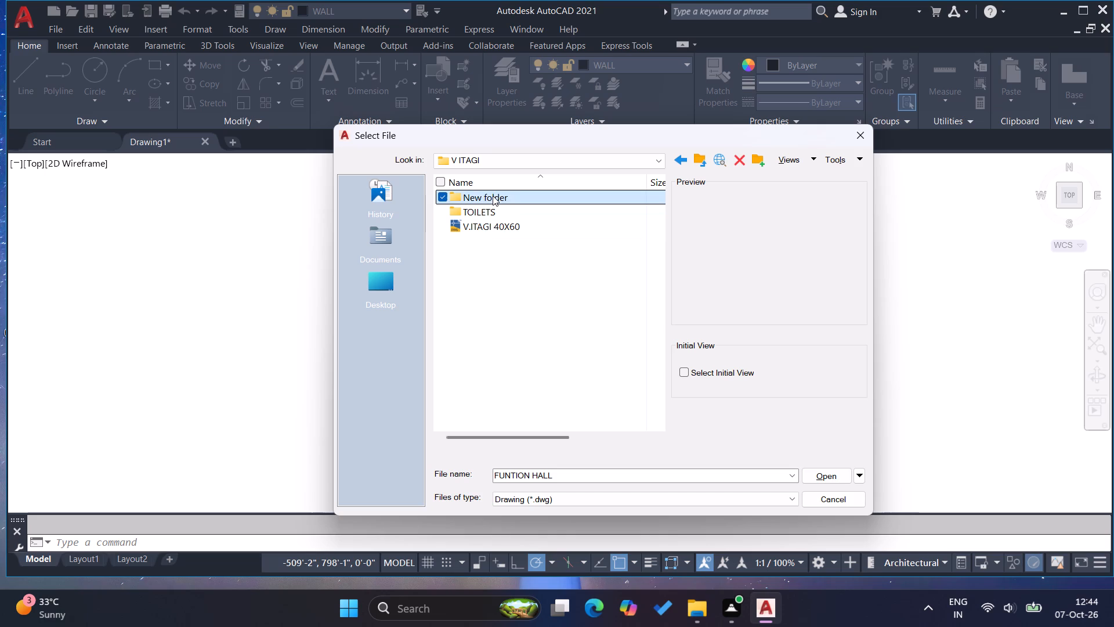
{"action": "double_click", "coordinate": [537, 196]}
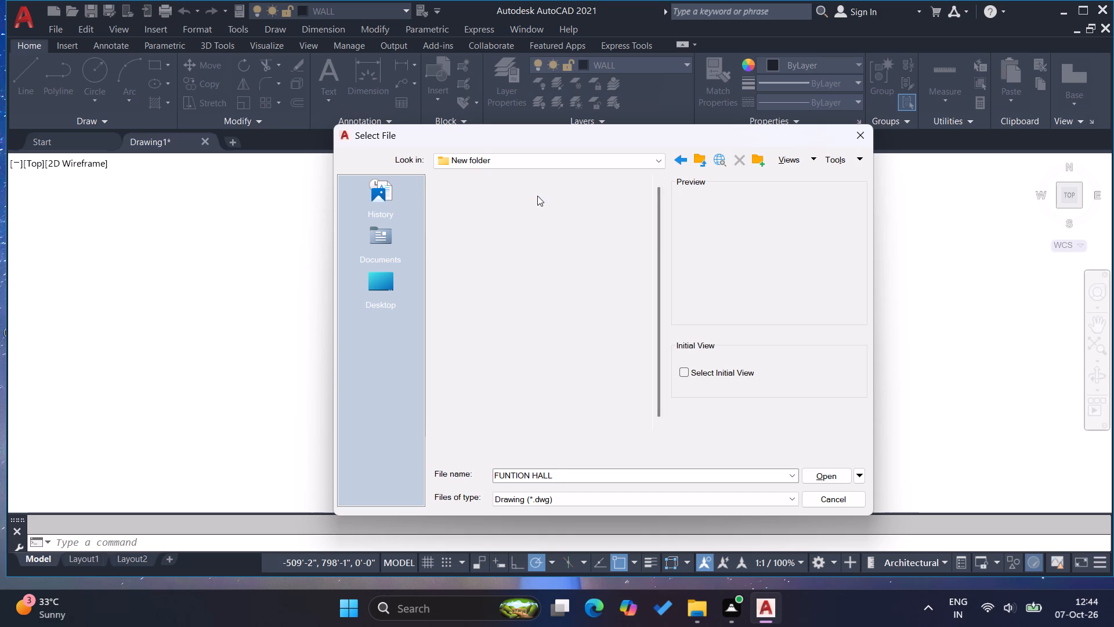
{"action": "left_click", "coordinate": [679, 160]}
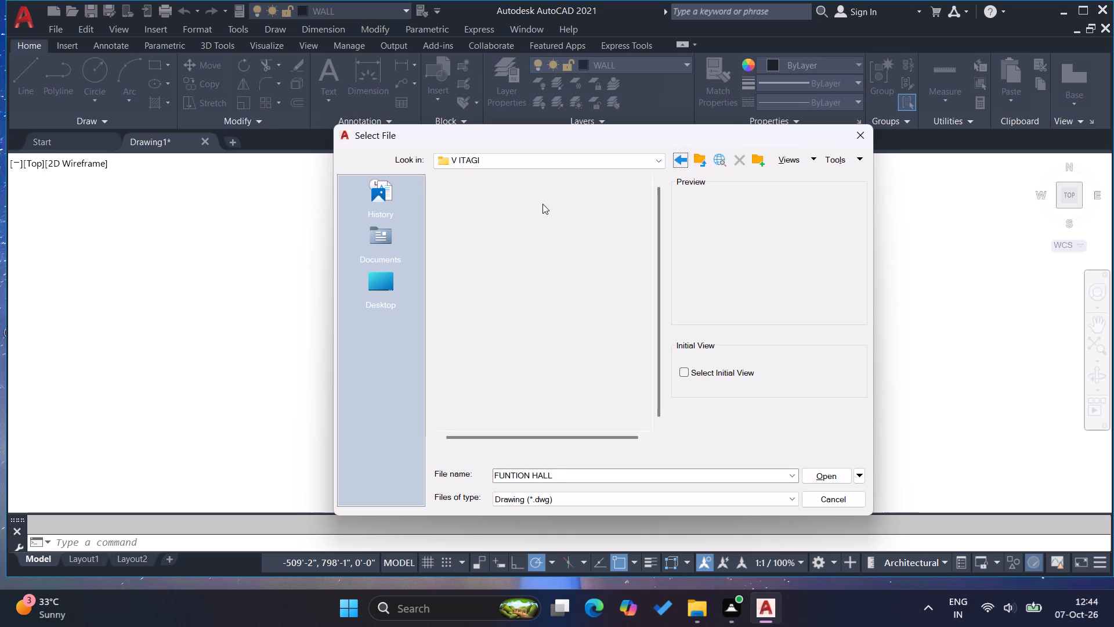
{"action": "left_click", "coordinate": [502, 231]}
{"action": "double_click", "coordinate": [502, 228]}
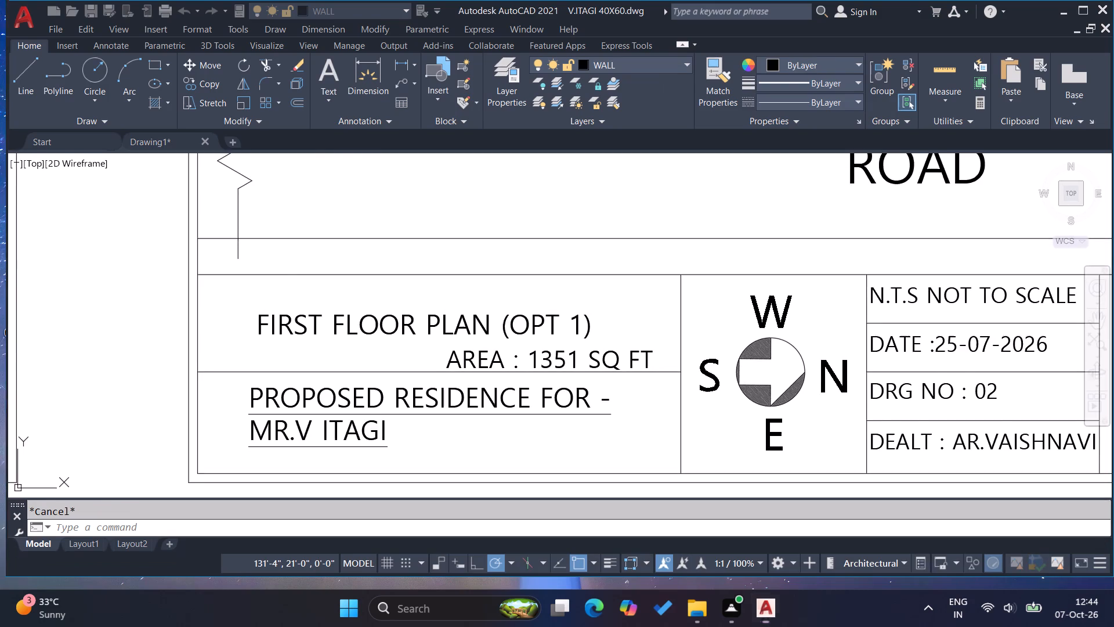
{"action": "scroll", "coordinate": [411, 358], "scroll_direction": "down", "scroll_amount": 13}
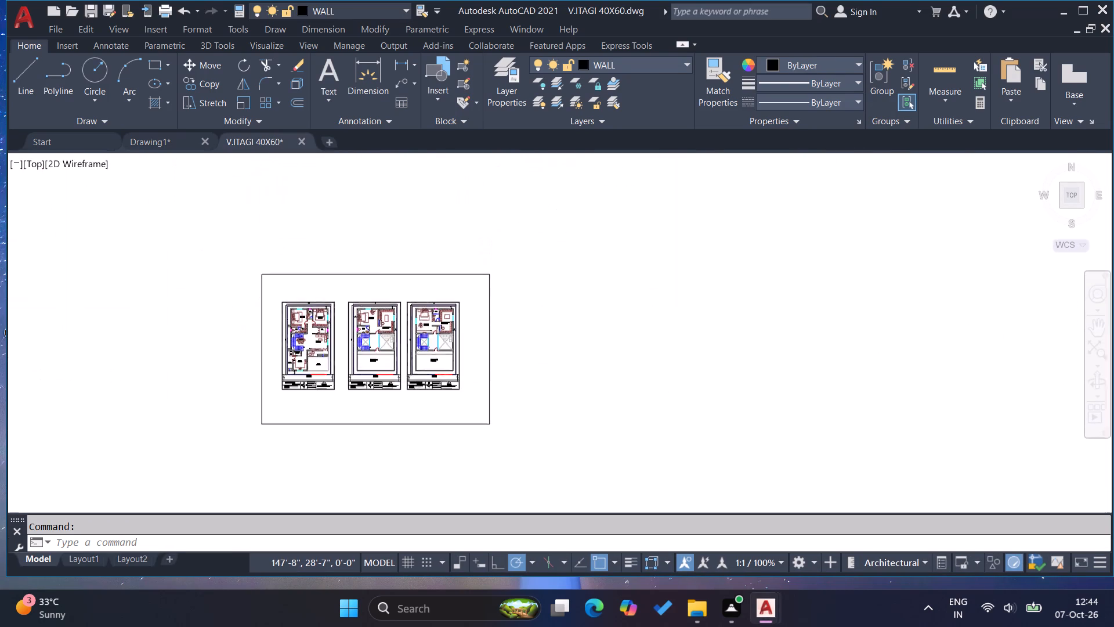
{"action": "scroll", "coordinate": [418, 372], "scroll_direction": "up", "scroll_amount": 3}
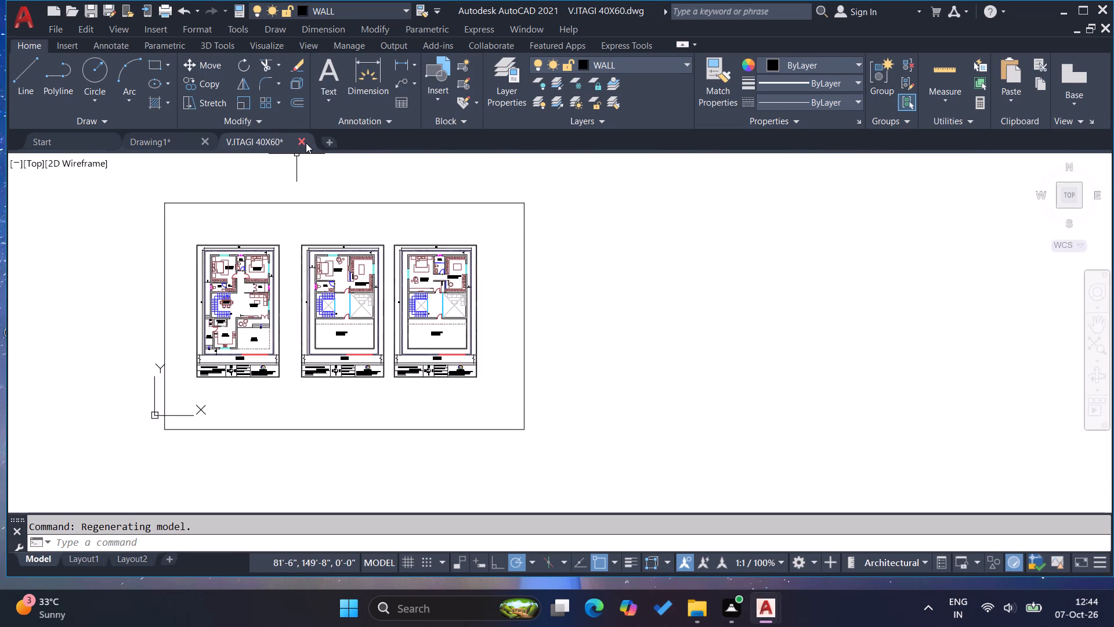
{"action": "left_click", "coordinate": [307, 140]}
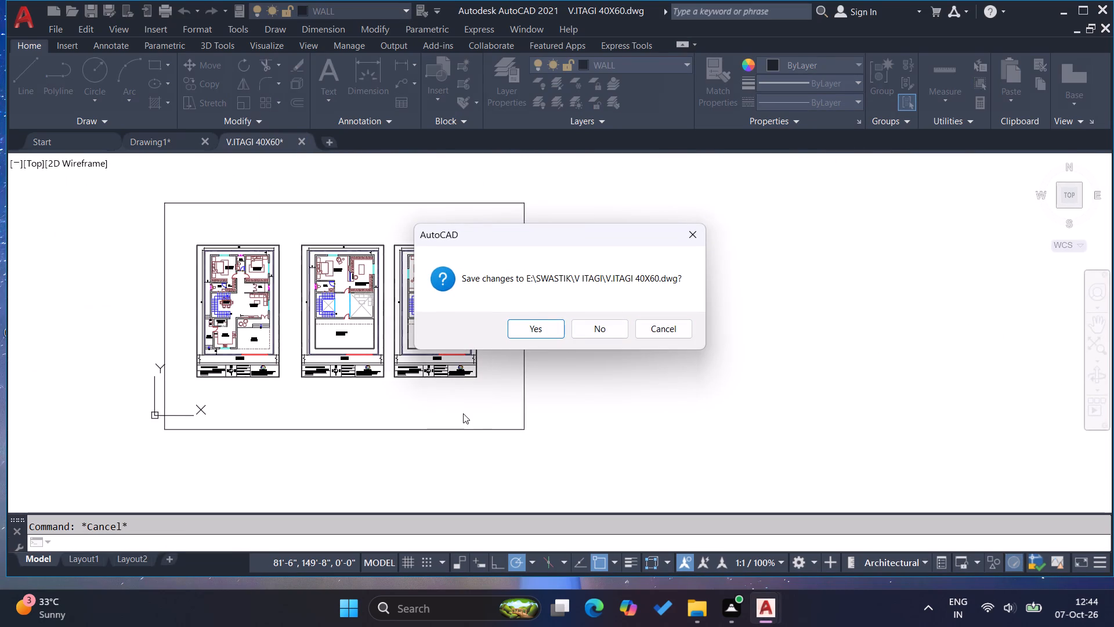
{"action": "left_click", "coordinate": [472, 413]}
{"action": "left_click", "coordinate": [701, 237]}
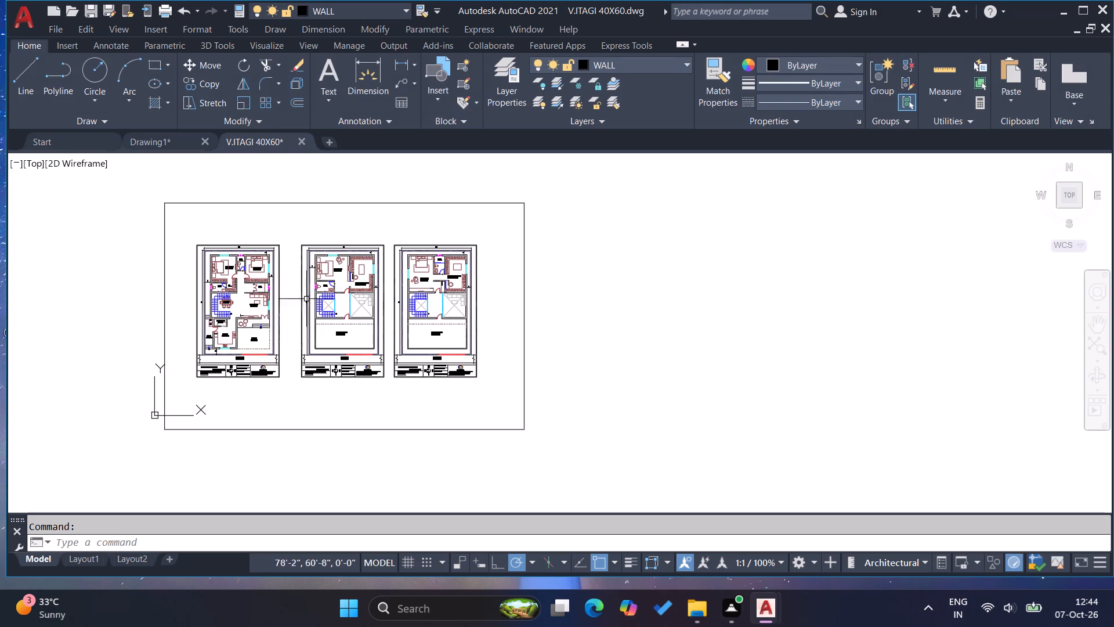
Copy the bed set, armchair set, toilet, tap and washbasin from the middle sheet's M.BEDROOM and A.TOILET to the clipboard.
{"action": "scroll", "coordinate": [327, 274], "scroll_direction": "up", "scroll_amount": 4}
{"action": "left_click", "coordinate": [317, 320]}
{"action": "left_click", "coordinate": [299, 262]}
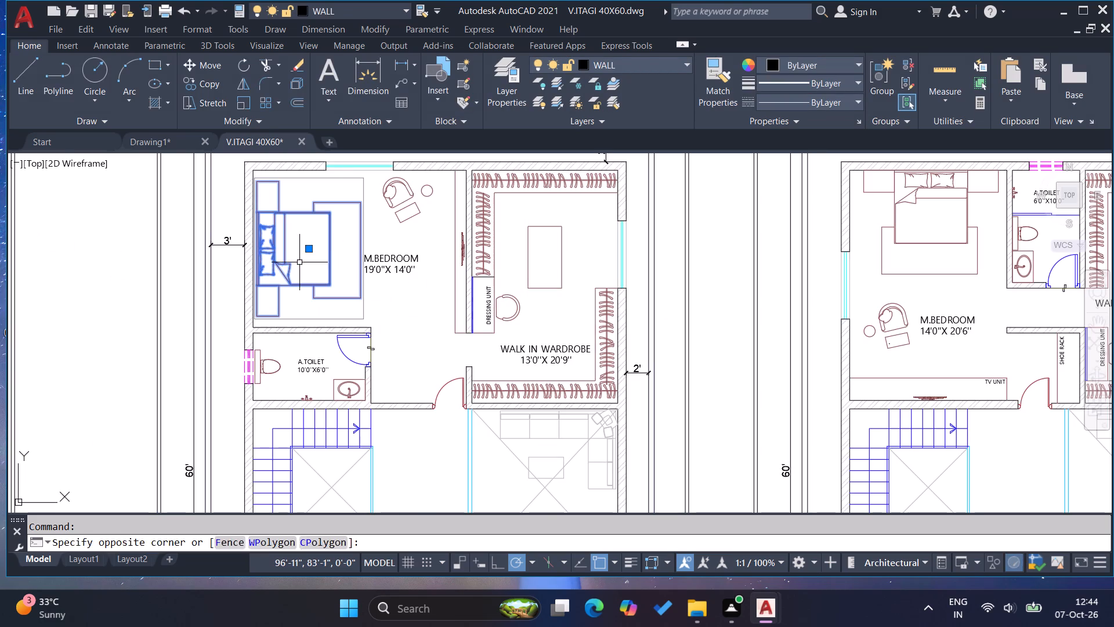
{"action": "left_click", "coordinate": [424, 228]}
{"action": "left_click", "coordinate": [399, 185]}
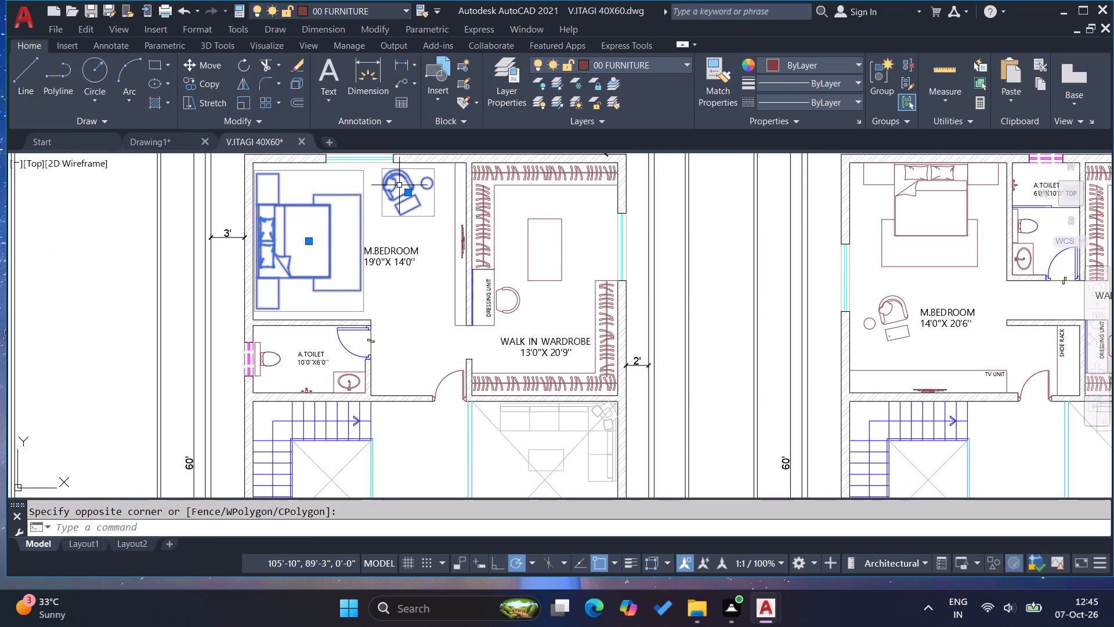
{"action": "scroll", "coordinate": [284, 358], "scroll_direction": "up", "scroll_amount": 2}
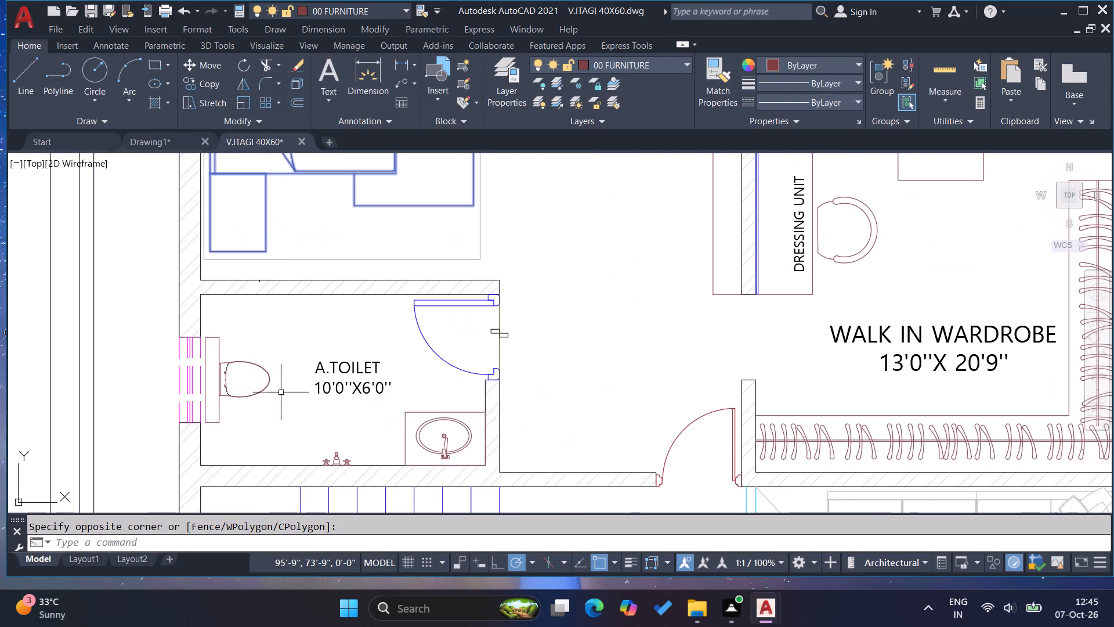
{"action": "left_click", "coordinate": [269, 414]}
{"action": "left_click", "coordinate": [265, 385]}
{"action": "left_click", "coordinate": [422, 460]}
{"action": "left_click", "coordinate": [318, 442]}
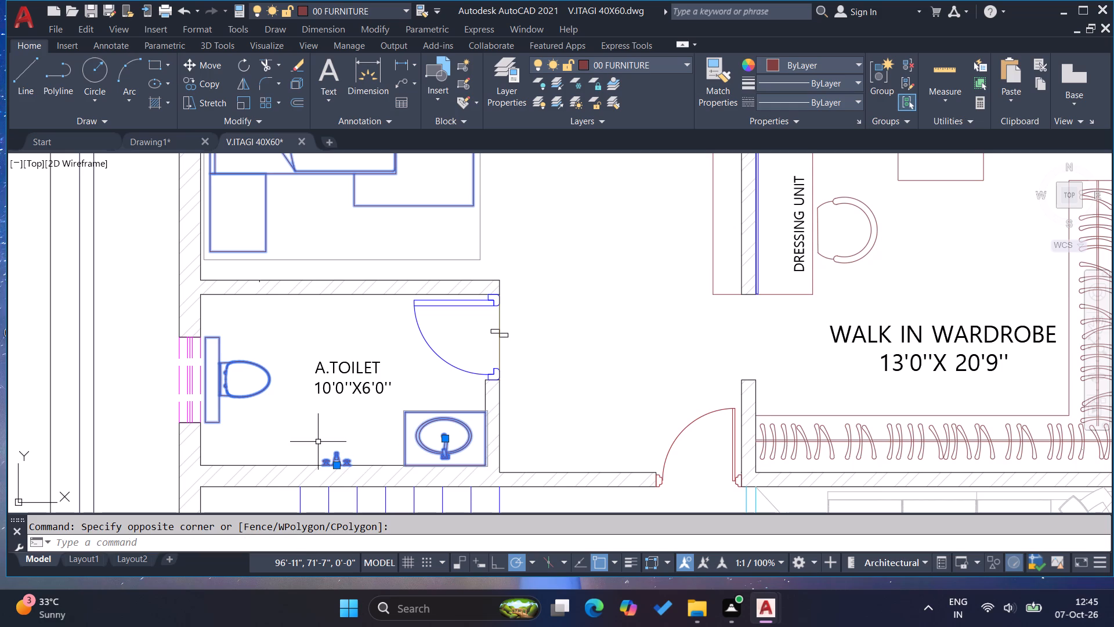
{"action": "key", "text": "ctrl+c"}
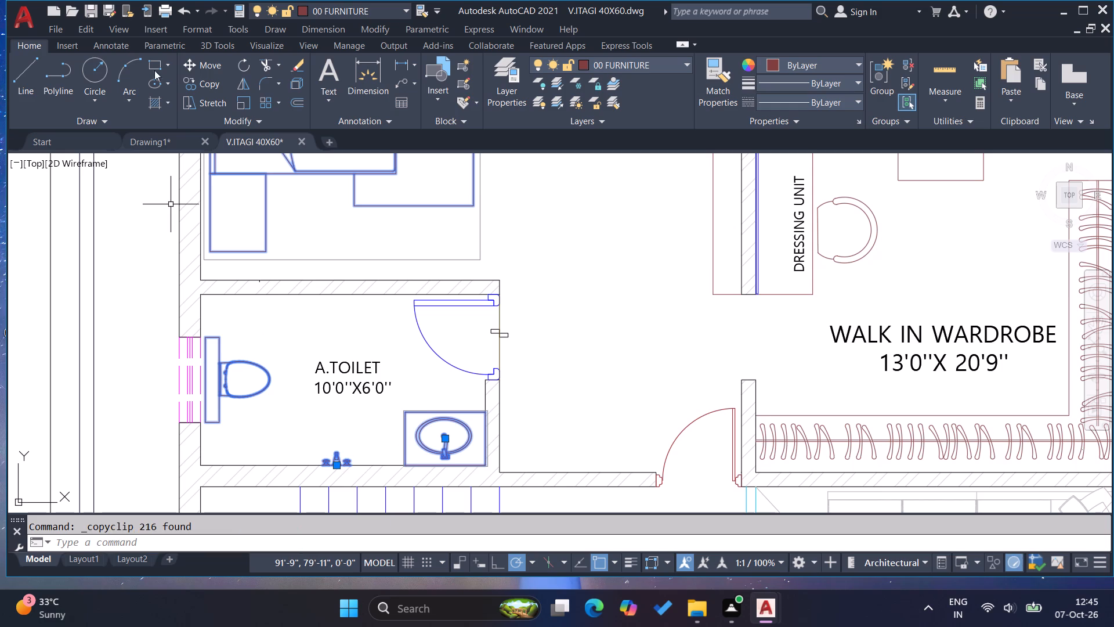
Paste the copied furniture and toilet fixtures into Drawing1, in the empty space left of the new floor plan.
{"action": "left_click", "coordinate": [162, 145]}
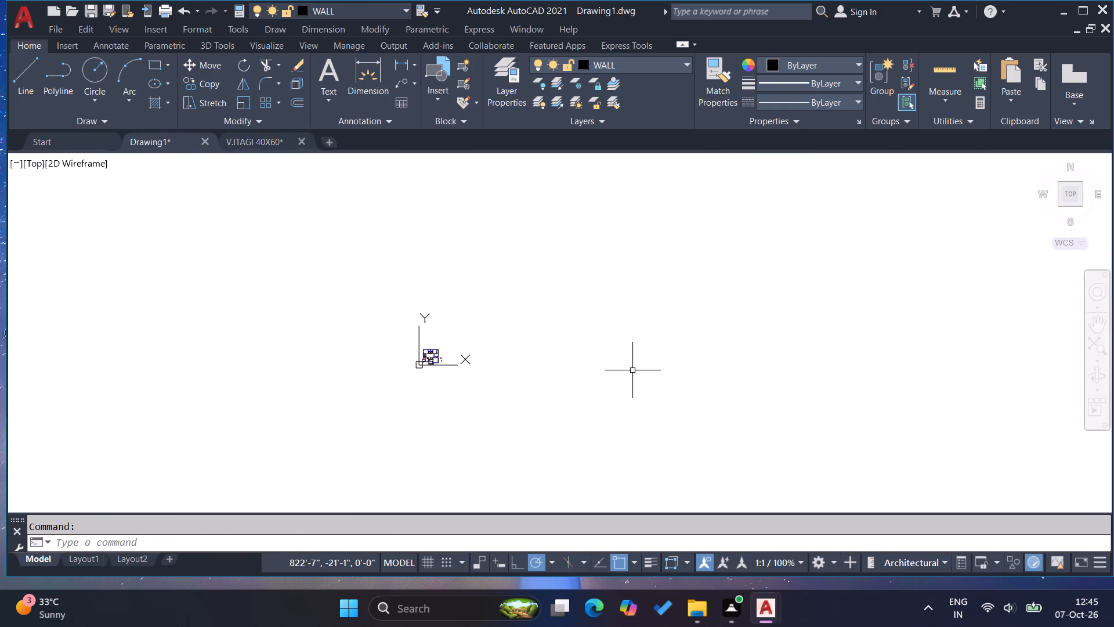
{"action": "key", "text": "ctrl+v"}
{"action": "scroll", "coordinate": [454, 371], "scroll_direction": "up", "scroll_amount": 2}
{"action": "scroll", "coordinate": [410, 356], "scroll_direction": "up", "scroll_amount": 5}
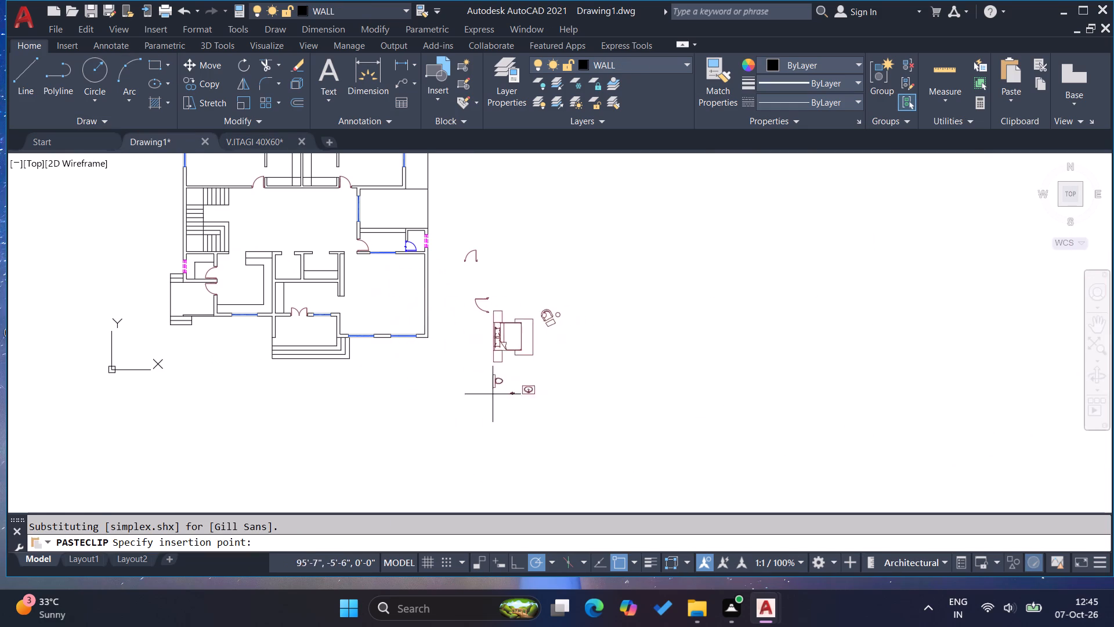
{"action": "scroll", "coordinate": [340, 489], "scroll_direction": "down", "scroll_amount": 3}
{"action": "scroll", "coordinate": [313, 448], "scroll_direction": "up", "scroll_amount": 2}
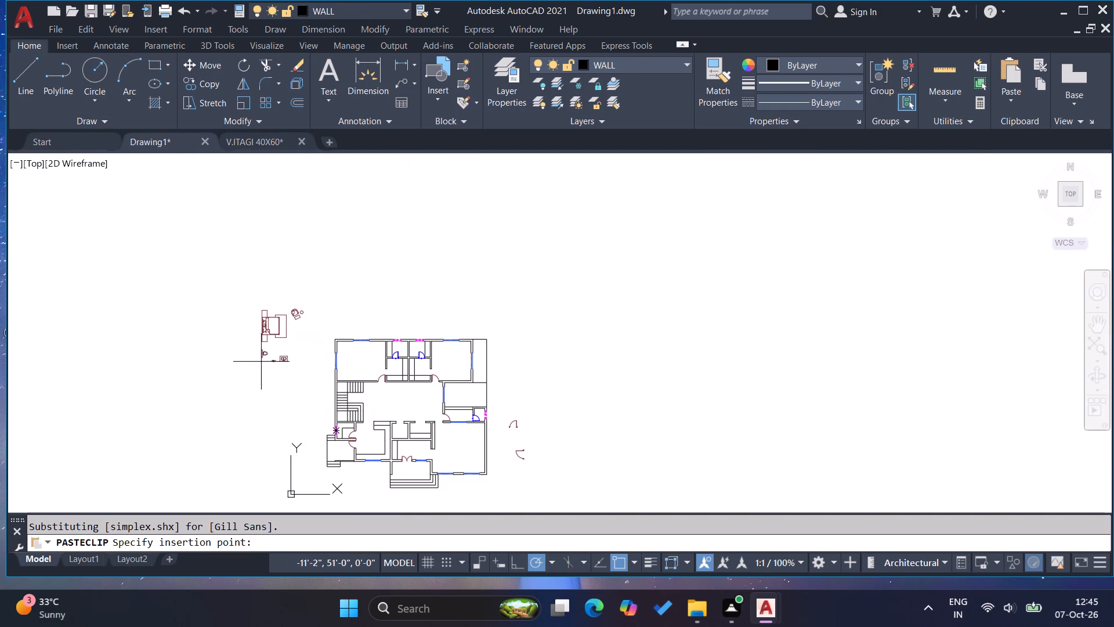
{"action": "left_click", "coordinate": [261, 363]}
{"action": "key", "text": "Escape"}
{"action": "key", "text": "Escape"}
{"action": "left_click", "coordinate": [274, 338]}
{"action": "key", "text": "Escape"}
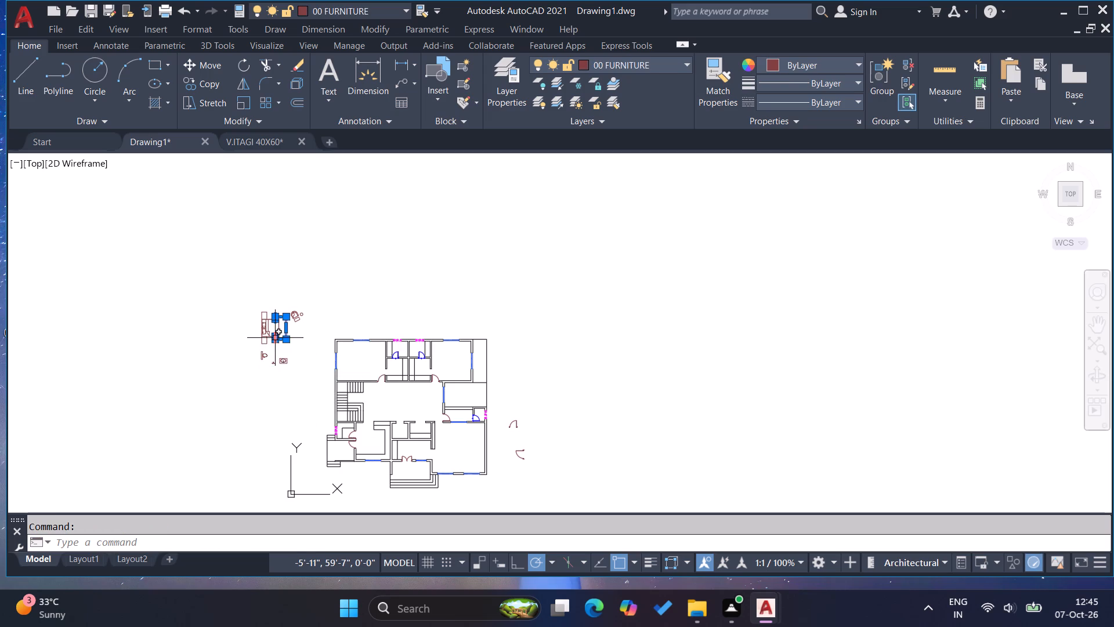
{"action": "key", "text": "Escape"}
Group the pasted bed, its side tables and rug into one object.
{"action": "scroll", "coordinate": [273, 337], "scroll_direction": "up", "scroll_amount": 3}
{"action": "left_click", "coordinate": [327, 376]}
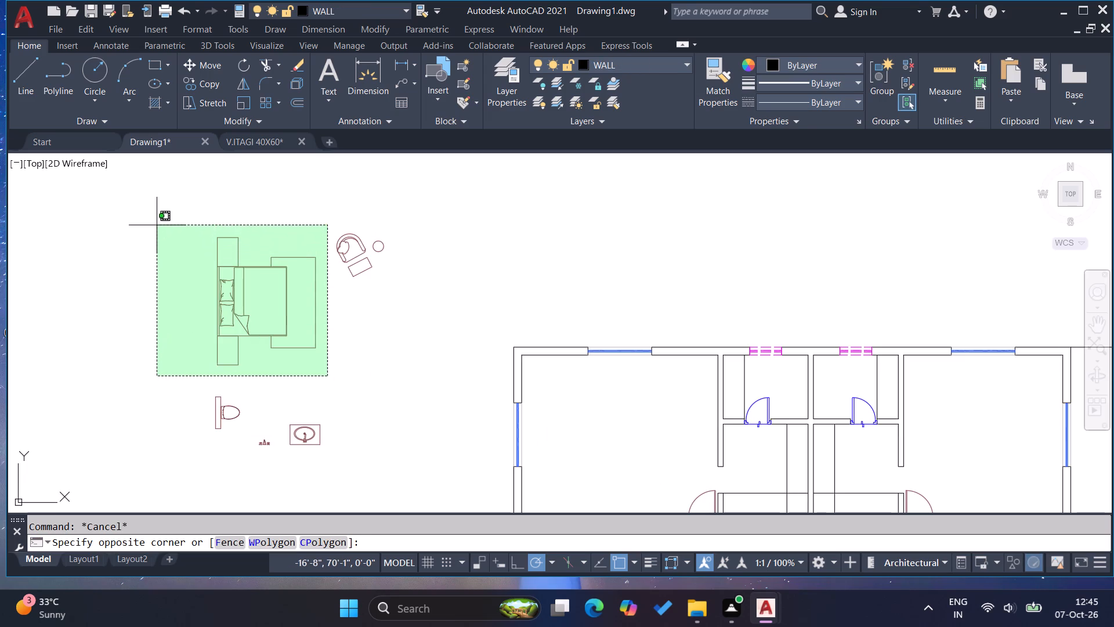
{"action": "left_click", "coordinate": [157, 224]}
{"action": "key", "text": "h"}
{"action": "key", "text": "BackSpace"}
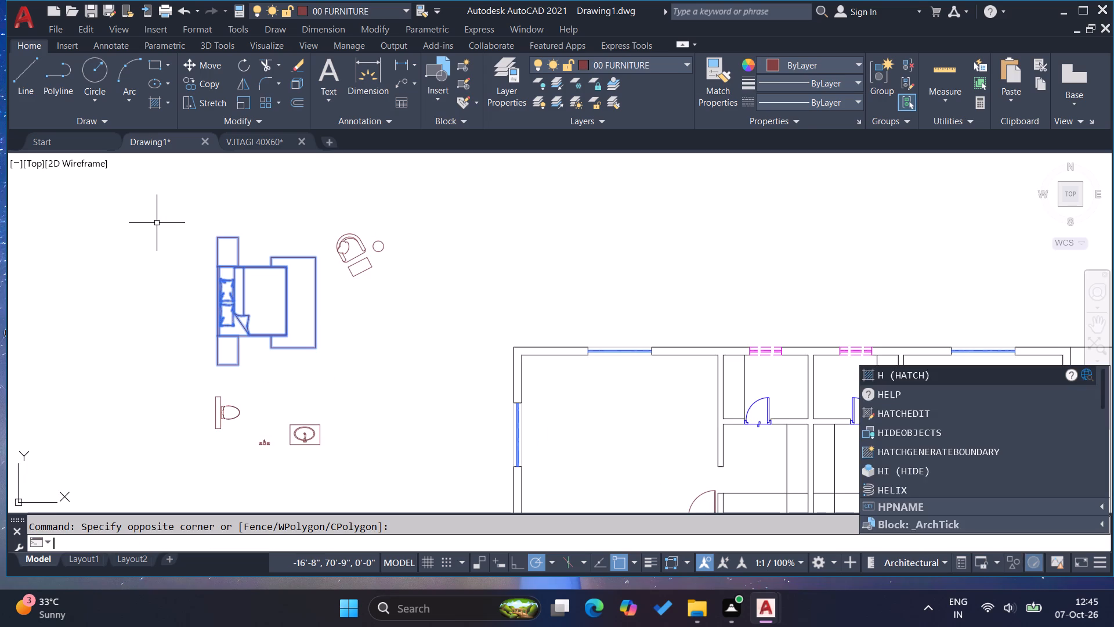
{"action": "key", "text": "g"}
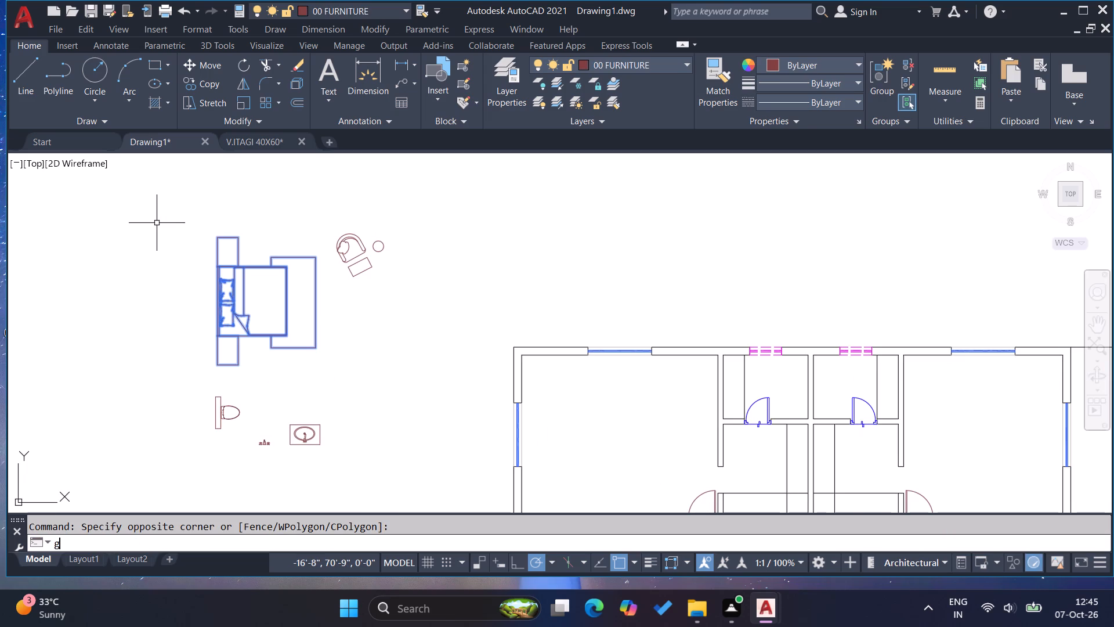
{"action": "key", "text": "Return"}
Move the grouped bed from its headboard midpoint to the empty space right of the floor plan's upper bedrooms.
{"action": "left_click", "coordinate": [284, 306]}
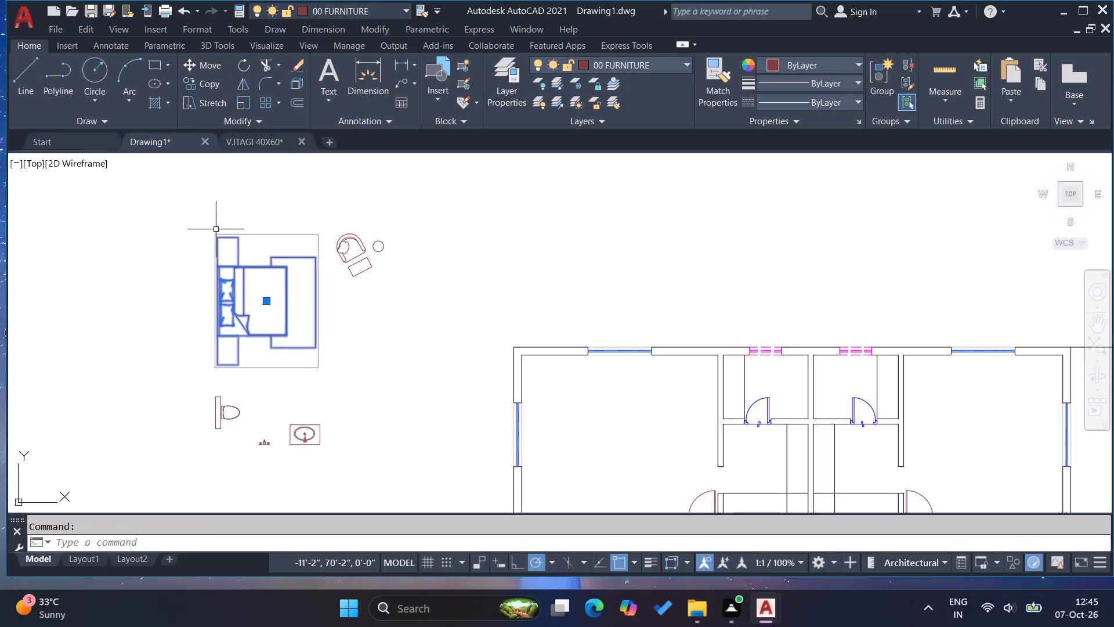
{"action": "key", "text": "m"}
{"action": "key", "text": "Return"}
{"action": "scroll", "coordinate": [216, 305], "scroll_direction": "up", "scroll_amount": 3}
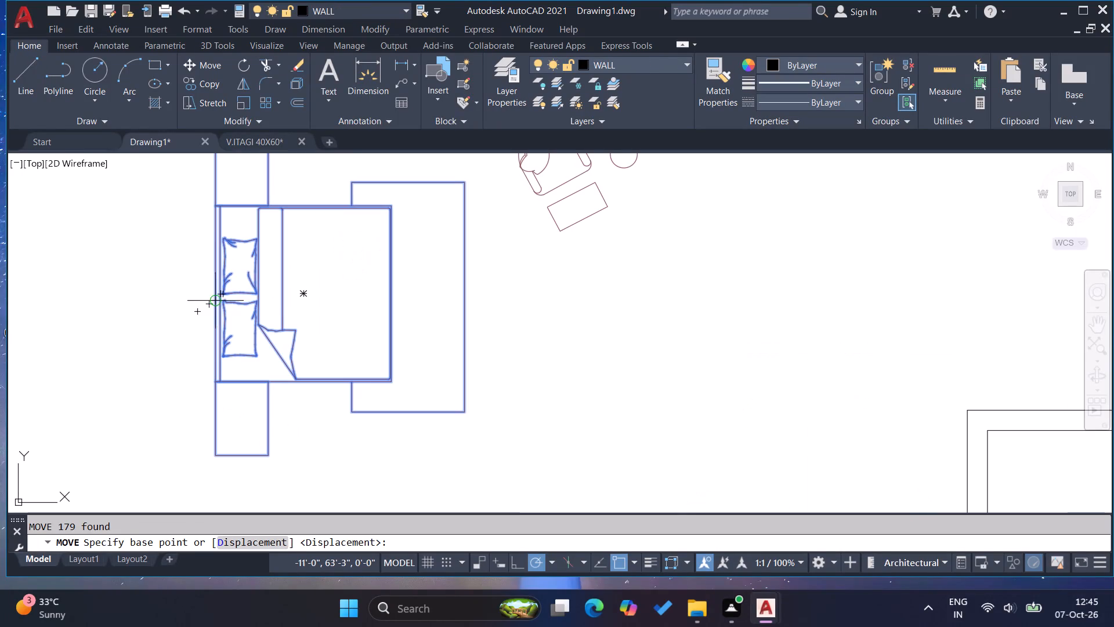
{"action": "left_click", "coordinate": [212, 295]}
{"action": "scroll", "coordinate": [150, 276], "scroll_direction": "down", "scroll_amount": 5}
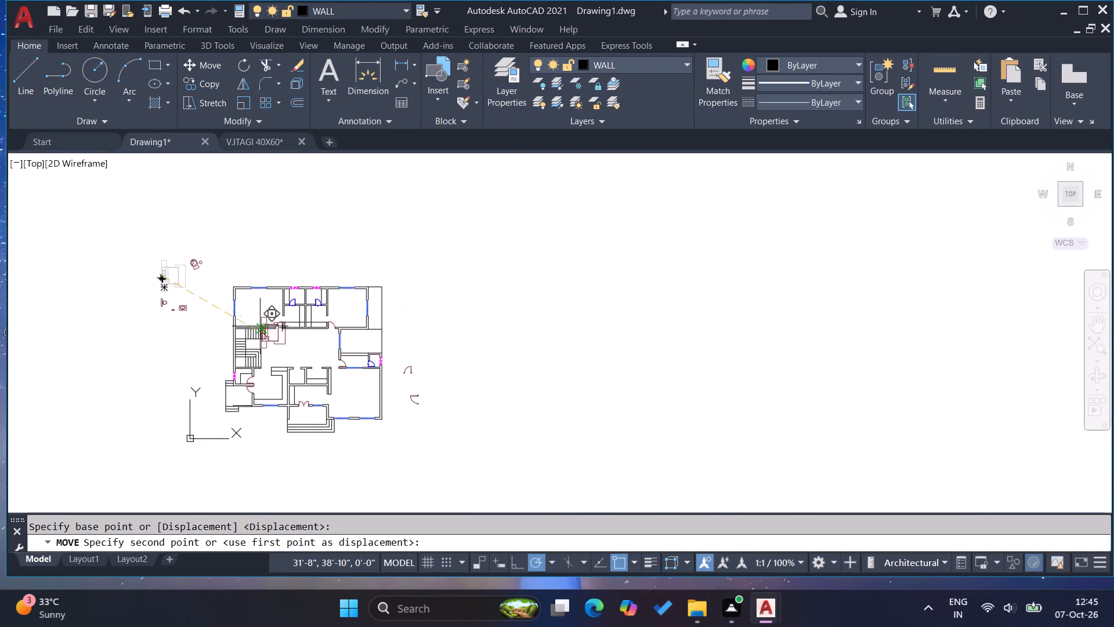
{"action": "scroll", "coordinate": [244, 311], "scroll_direction": "up", "scroll_amount": 2}
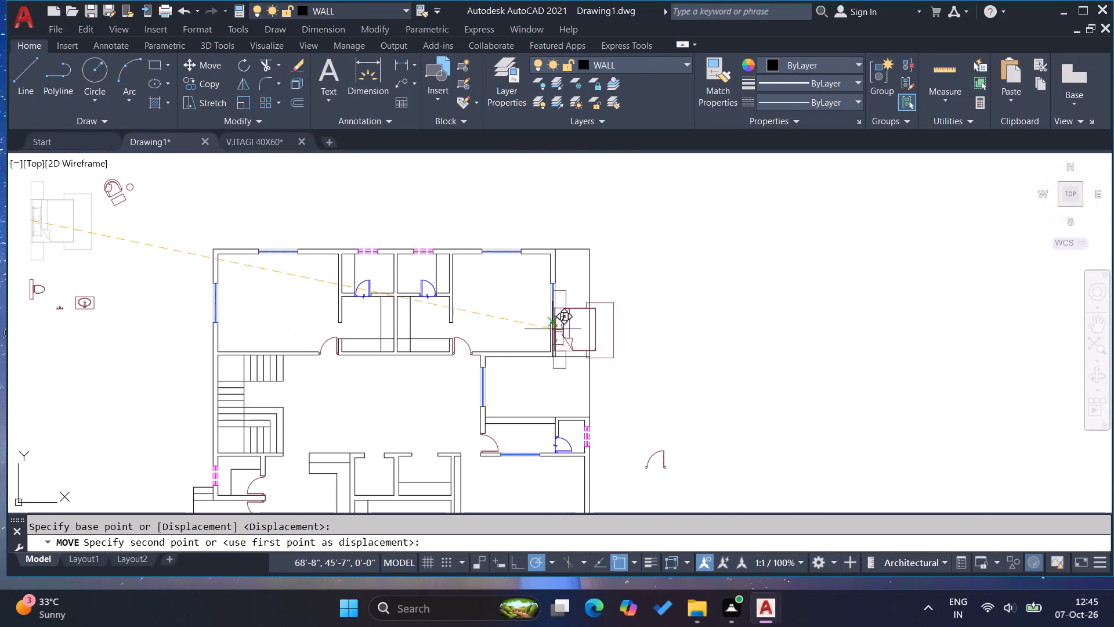
{"action": "scroll", "coordinate": [464, 286], "scroll_direction": "up", "scroll_amount": 3}
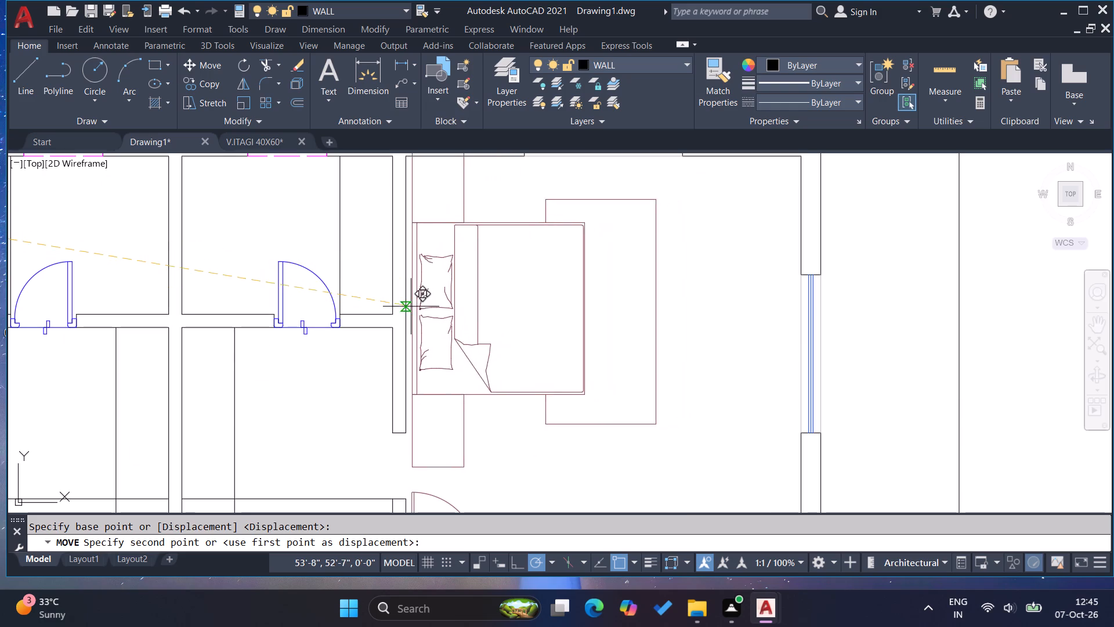
{"action": "scroll", "coordinate": [414, 309], "scroll_direction": "down", "scroll_amount": 3}
{"action": "left_click", "coordinate": [609, 283]}
{"action": "key", "text": "Escape"}
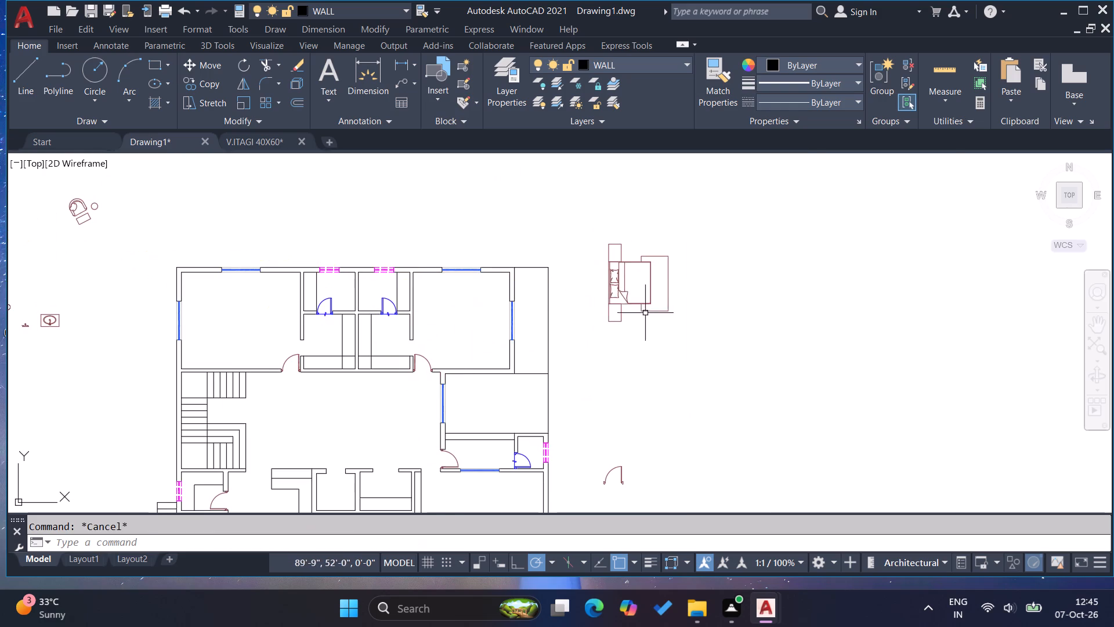
Rotate the grouped bed 90° so that its headboard faces the bottom of the drawing.
{"action": "left_click", "coordinate": [647, 316]}
{"action": "left_click", "coordinate": [630, 278]}
{"action": "left_click", "coordinate": [244, 65]}
{"action": "left_click", "coordinate": [700, 266]}
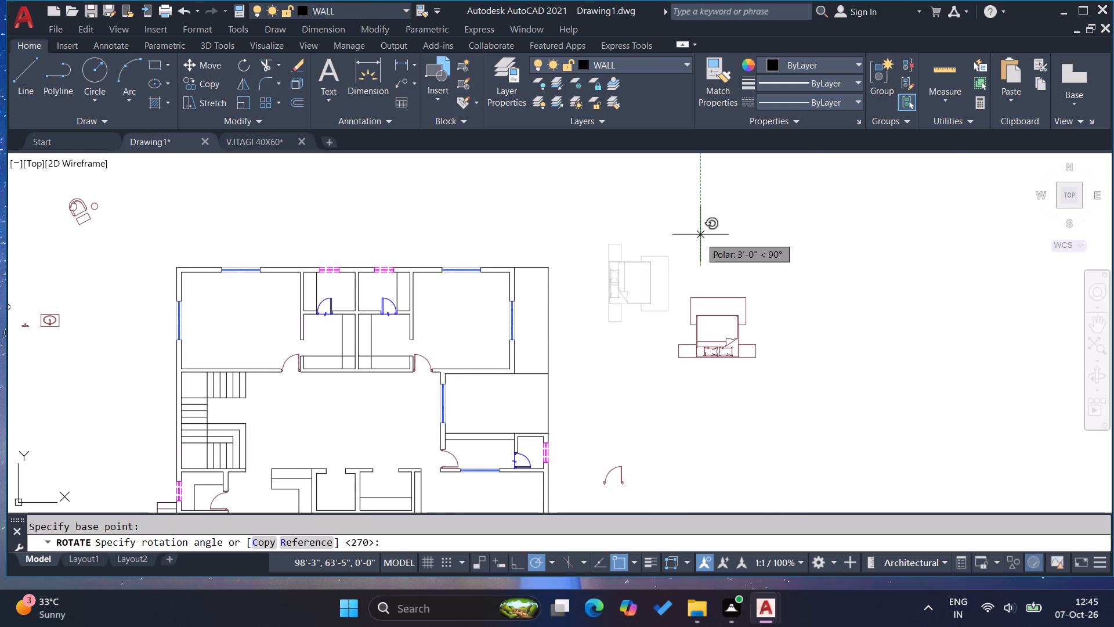
{"action": "left_click", "coordinate": [700, 233]}
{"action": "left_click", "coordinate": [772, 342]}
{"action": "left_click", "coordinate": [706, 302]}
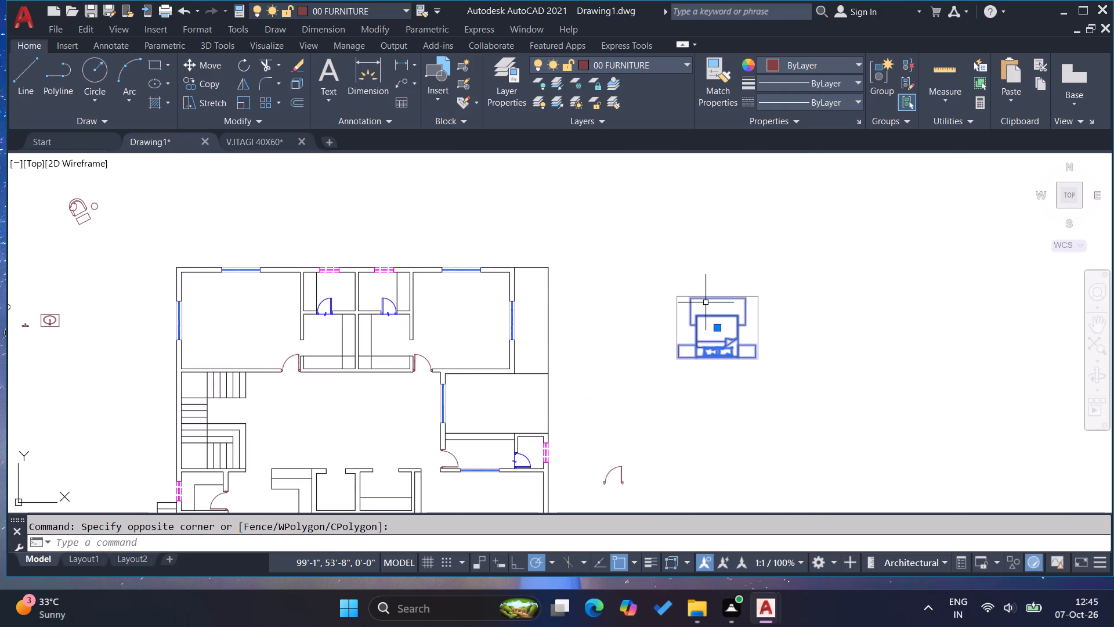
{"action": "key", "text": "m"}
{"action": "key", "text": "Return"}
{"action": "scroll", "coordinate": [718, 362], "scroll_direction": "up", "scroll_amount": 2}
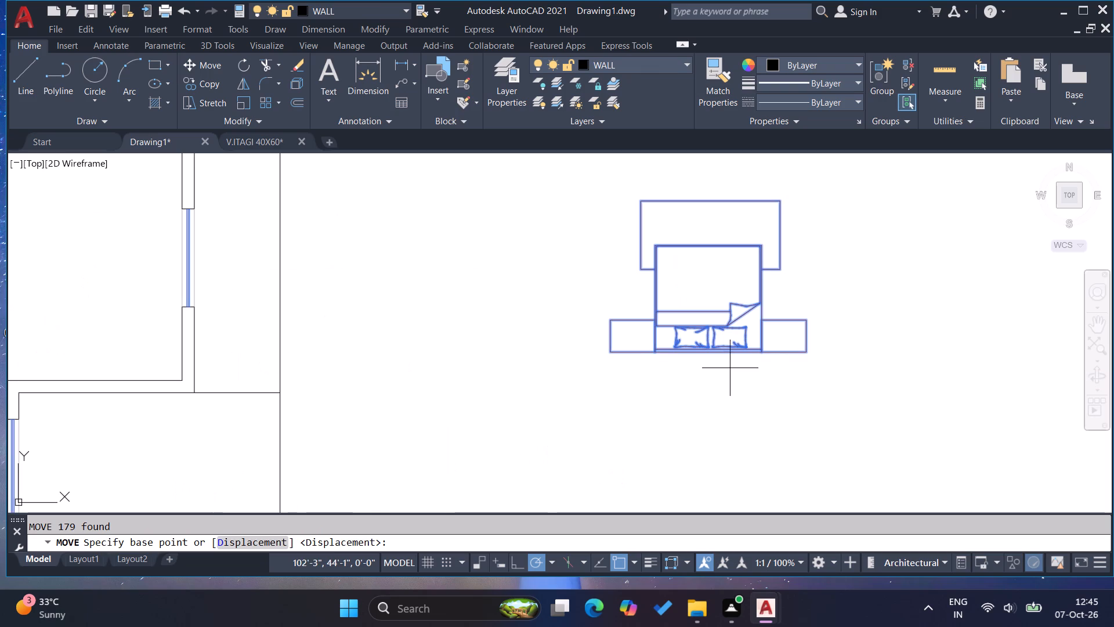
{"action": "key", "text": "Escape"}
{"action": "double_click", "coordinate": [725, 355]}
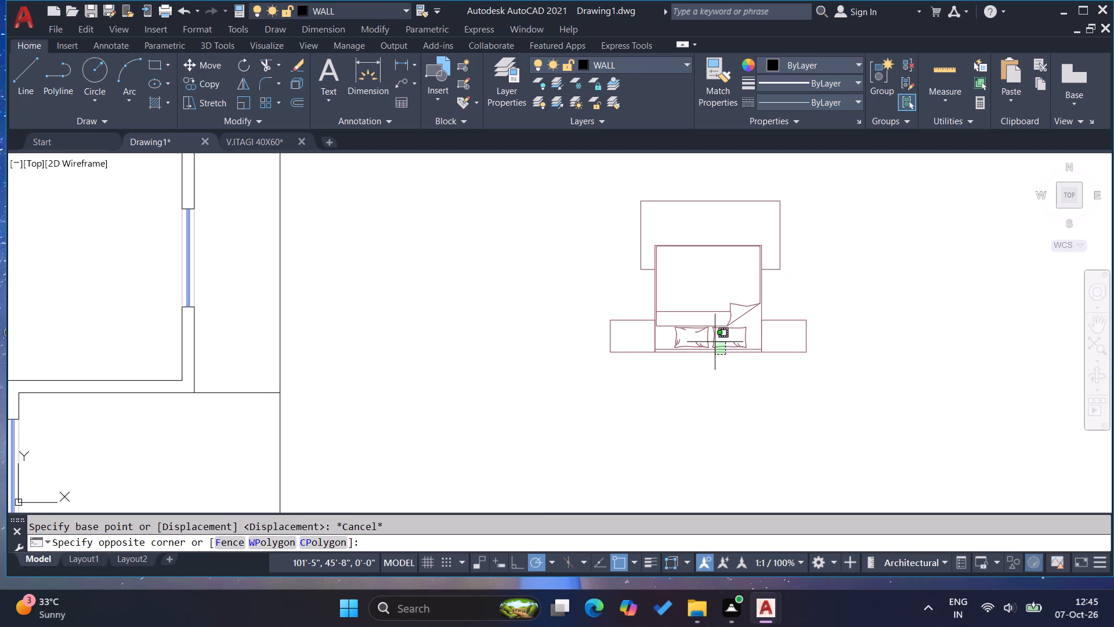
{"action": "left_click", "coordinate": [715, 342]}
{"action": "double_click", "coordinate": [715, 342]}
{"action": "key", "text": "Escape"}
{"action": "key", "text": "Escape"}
Ungroup the rotated bed into its separate parts.
{"action": "left_click", "coordinate": [739, 361]}
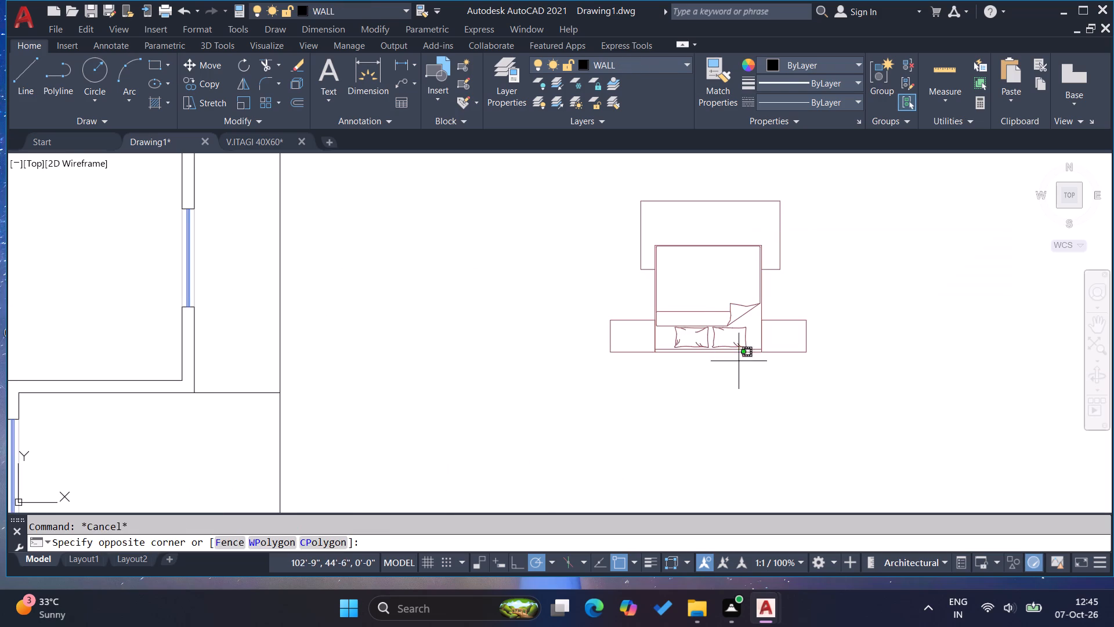
{"action": "left_click", "coordinate": [681, 307]}
{"action": "right_click", "coordinate": [682, 307]}
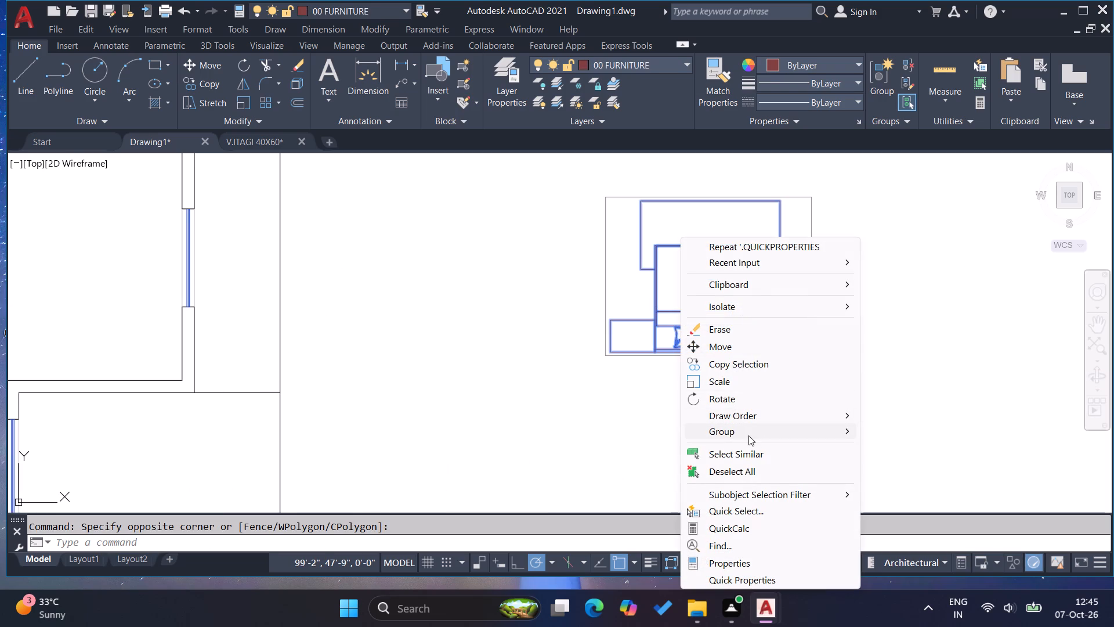
{"action": "left_click", "coordinate": [748, 435]}
{"action": "left_click", "coordinate": [934, 448]}
{"action": "key", "text": "Escape"}
{"action": "key", "text": "Escape"}
Check how far the rug extends beyond each side of the bed using temporary linear dimensions.
{"action": "scroll", "coordinate": [761, 248], "scroll_direction": "up", "scroll_amount": 2}
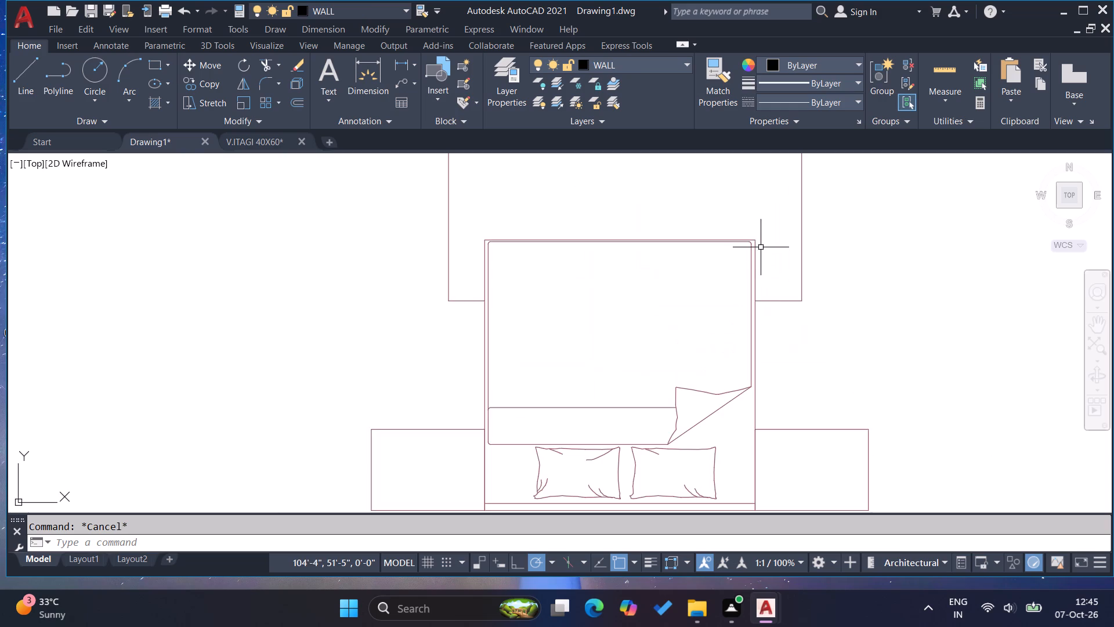
{"action": "scroll", "coordinate": [573, 387], "scroll_direction": "down", "scroll_amount": 1}
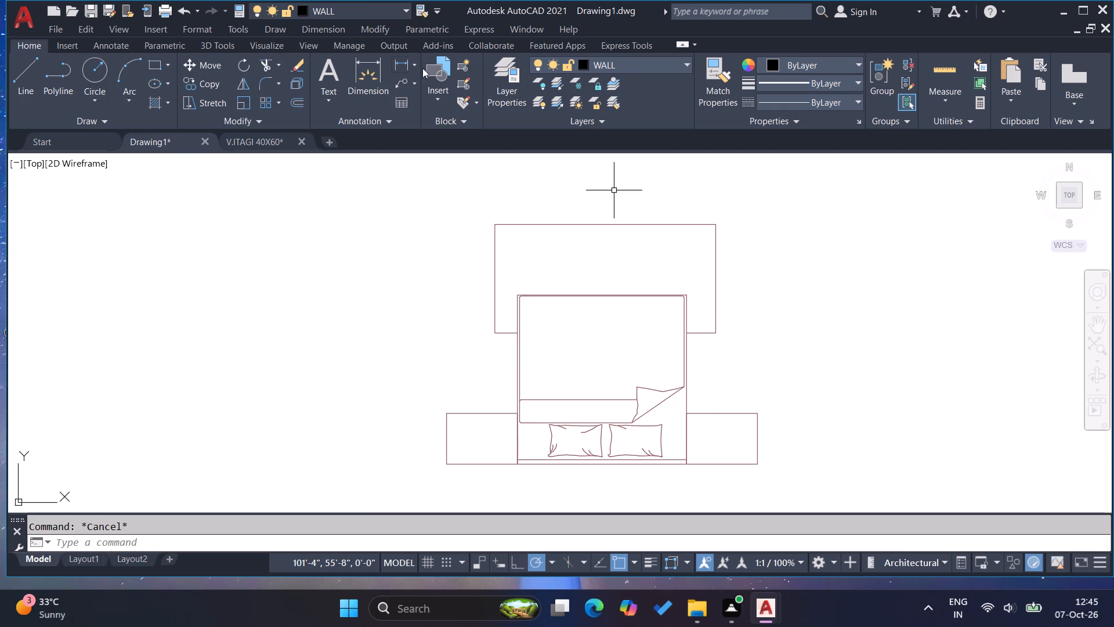
{"action": "left_click", "coordinate": [405, 64]}
{"action": "scroll", "coordinate": [536, 343], "scroll_direction": "up", "scroll_amount": 2}
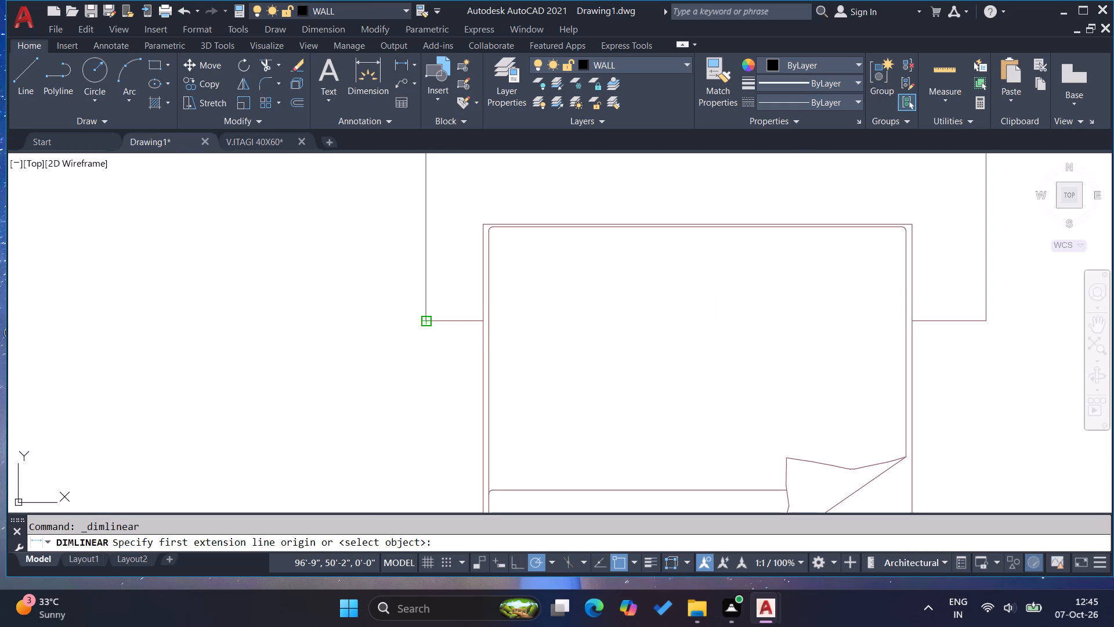
{"action": "left_click", "coordinate": [422, 323]}
{"action": "left_click", "coordinate": [478, 323]}
{"action": "key", "text": "Escape"}
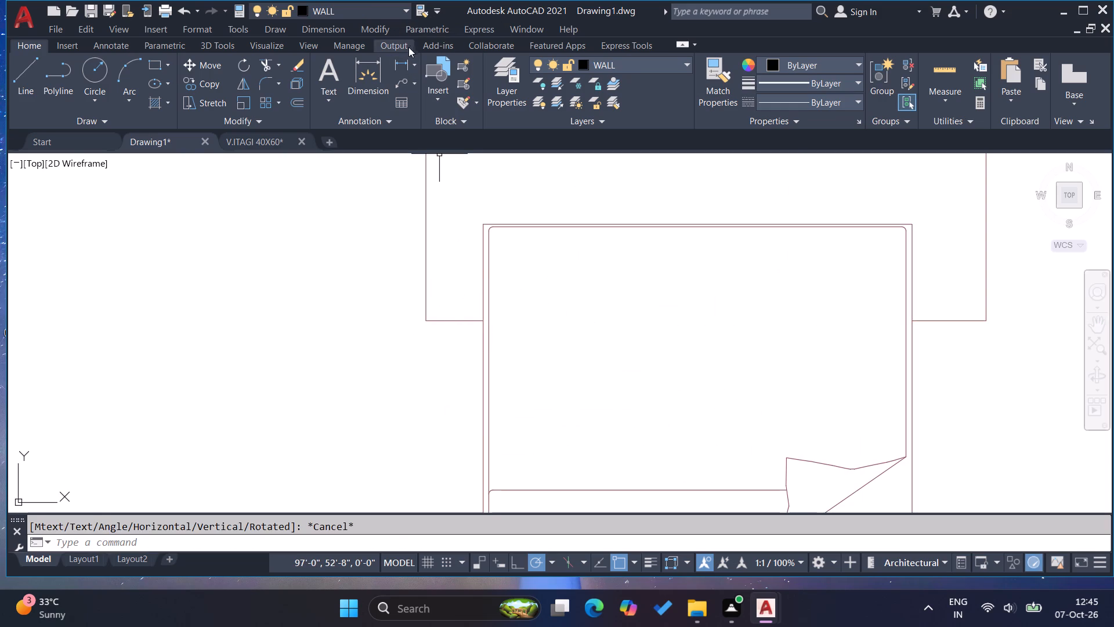
{"action": "left_click", "coordinate": [401, 64]}
{"action": "scroll", "coordinate": [284, 274], "scroll_direction": "down", "scroll_amount": 2}
{"action": "scroll", "coordinate": [540, 289], "scroll_direction": "up", "scroll_amount": 2}
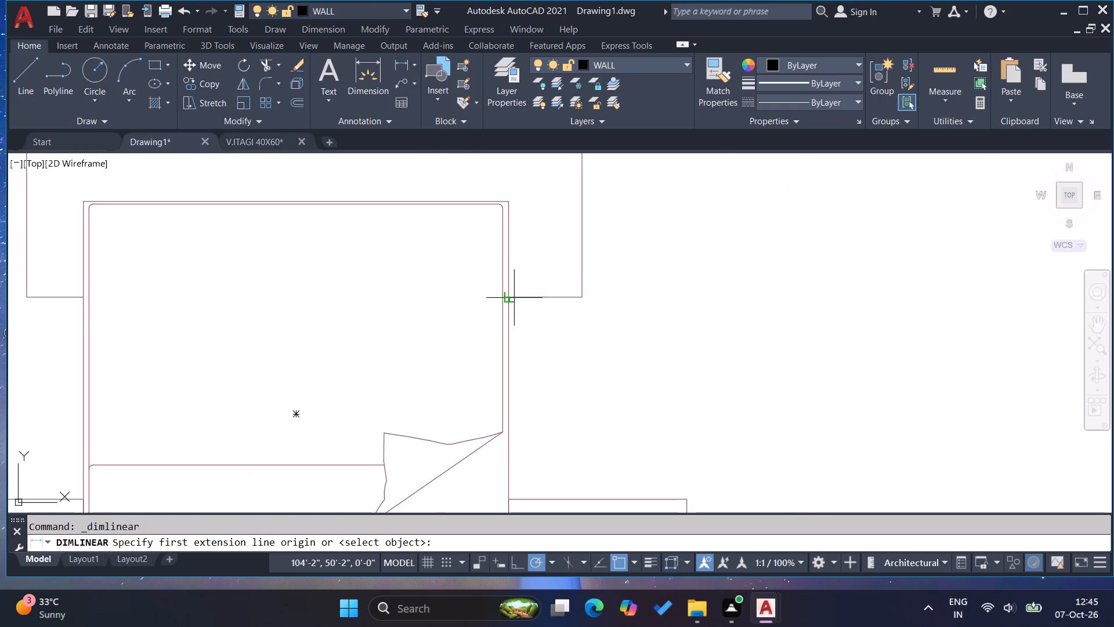
{"action": "left_click", "coordinate": [512, 299]}
{"action": "left_click", "coordinate": [581, 302]}
{"action": "key", "text": "Escape"}
Stretch the rug's left edge 4" outward, away from the bed.
{"action": "scroll", "coordinate": [724, 379], "scroll_direction": "down", "scroll_amount": 2}
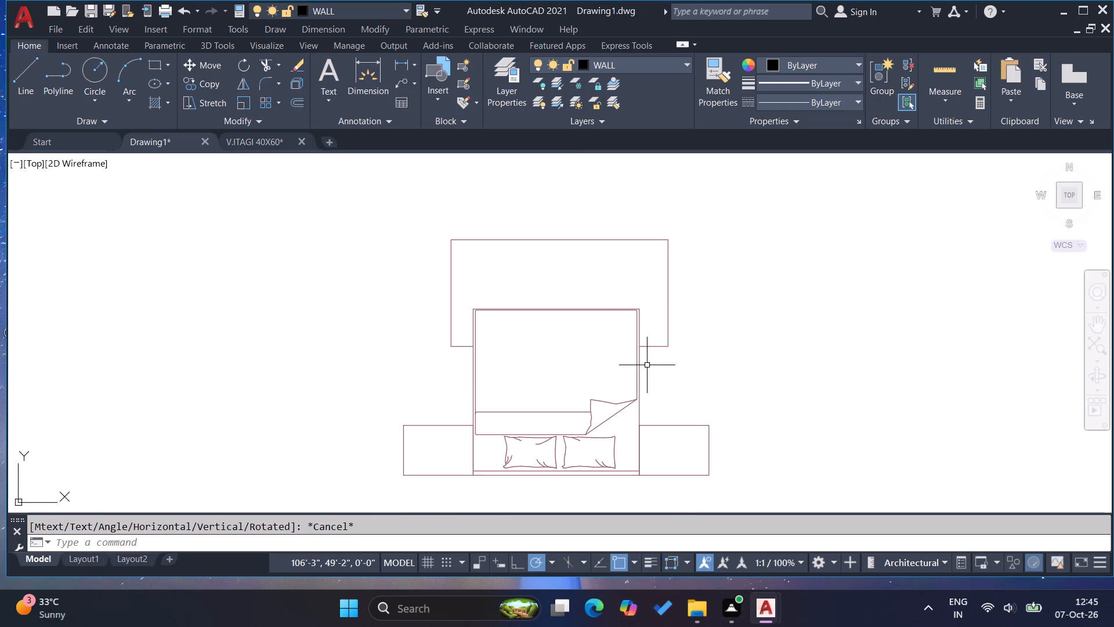
{"action": "left_click", "coordinate": [455, 363]}
{"action": "left_click", "coordinate": [417, 206]}
{"action": "key", "text": "s"}
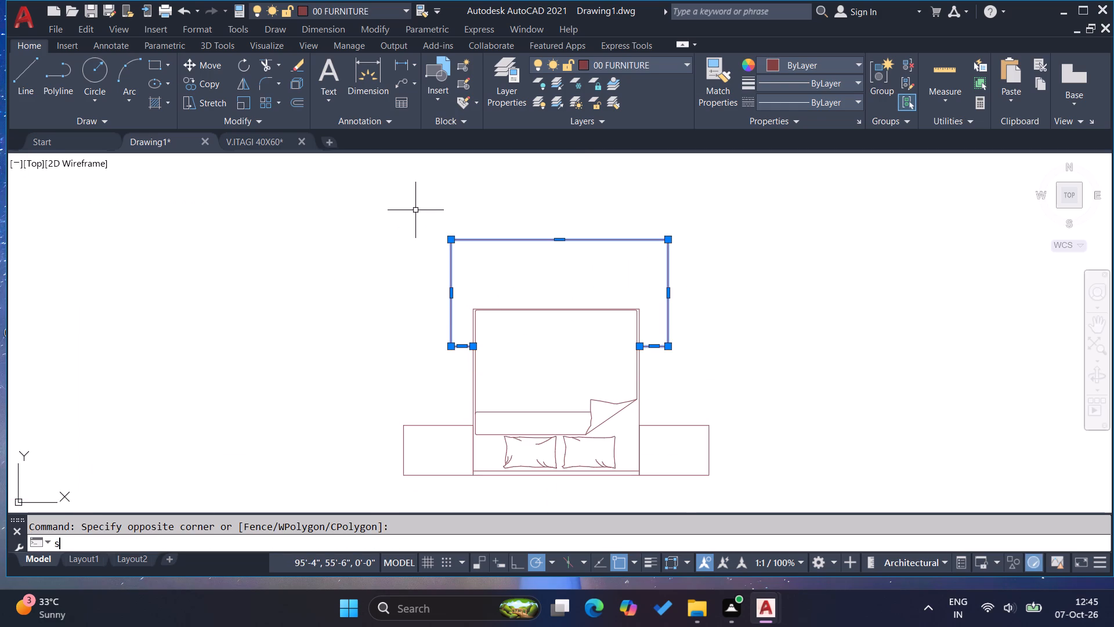
{"action": "key", "text": "Return"}
{"action": "left_click", "coordinate": [447, 293]}
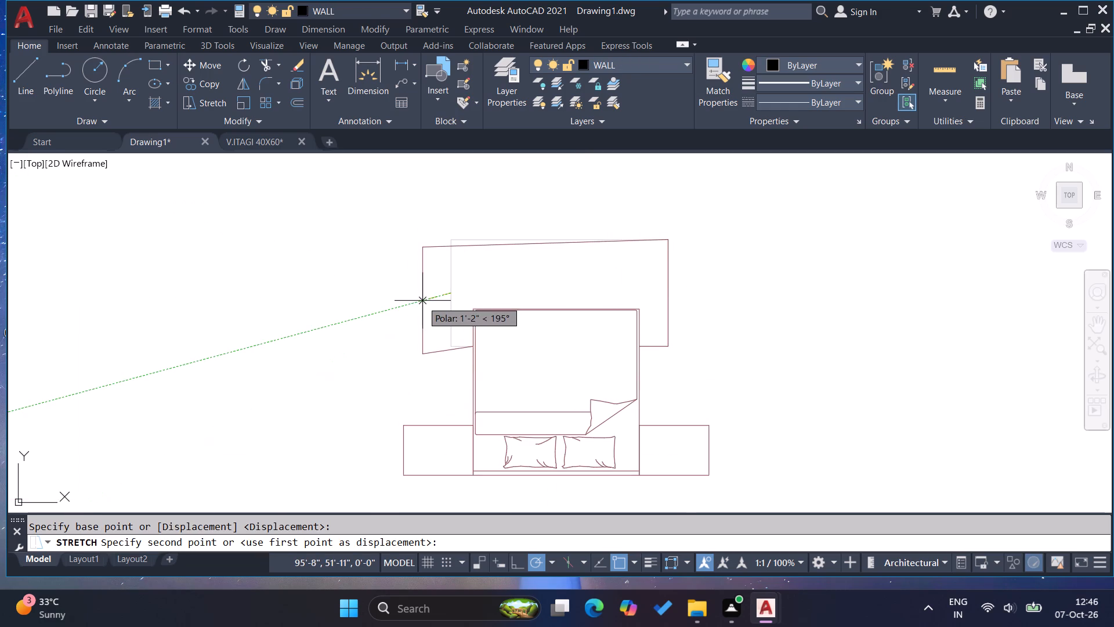
{"action": "key", "text": "4"}
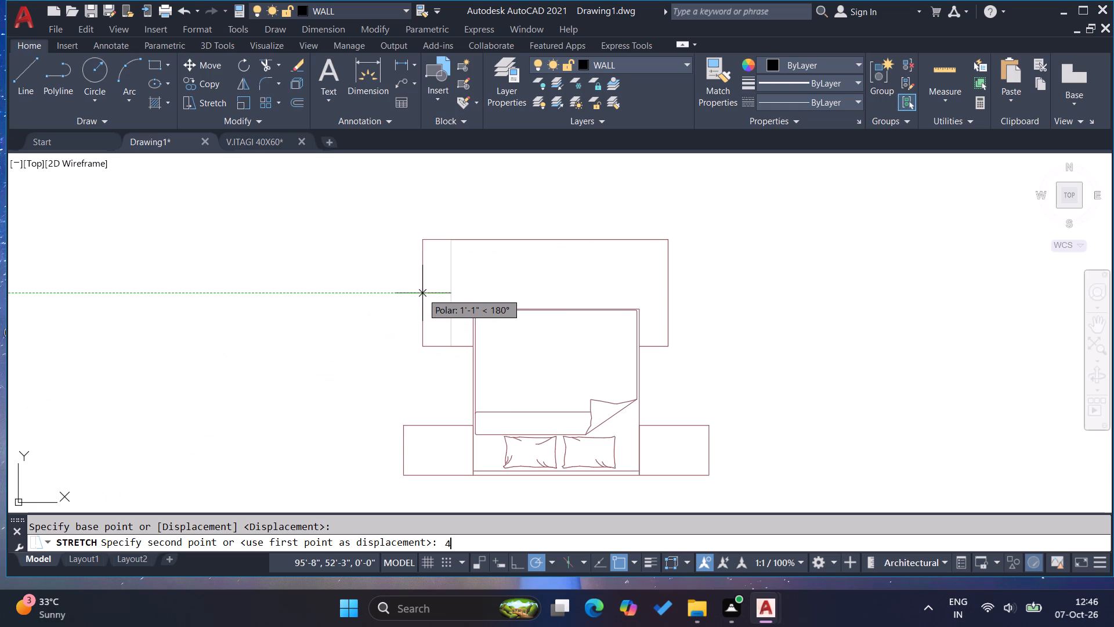
{"action": "key", "text": "Return"}
{"action": "key", "text": "Escape"}
{"action": "key", "text": "Escape"}
Group the bed, side tables, pillows and stretched rug into one object.
{"action": "scroll", "coordinate": [681, 397], "scroll_direction": "down", "scroll_amount": 2}
{"action": "key", "text": "Escape"}
{"action": "left_click", "coordinate": [695, 424]}
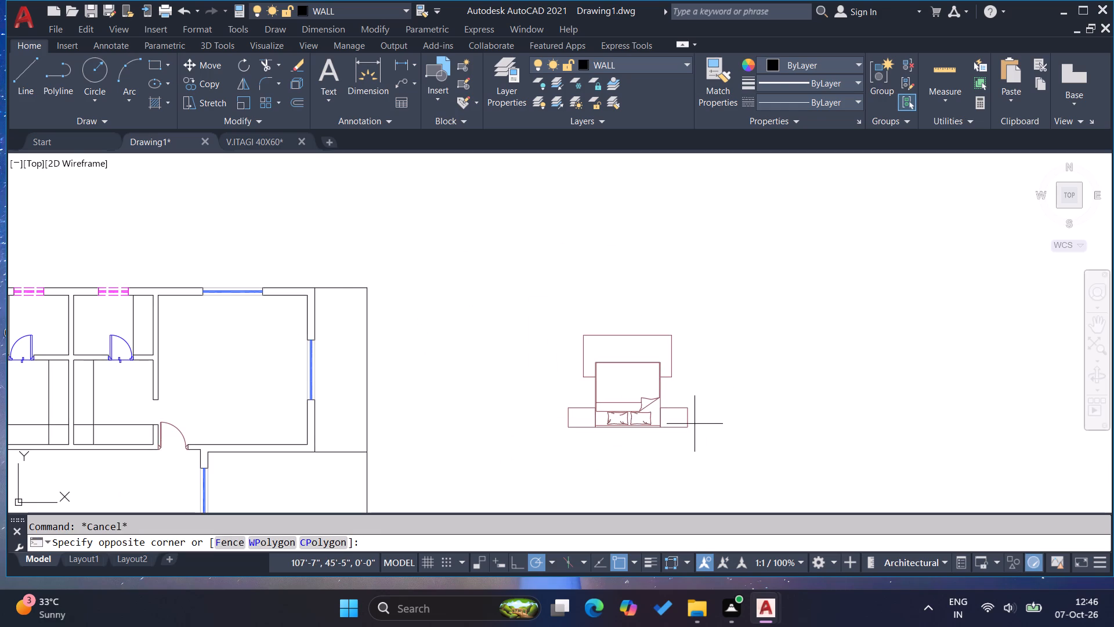
{"action": "key", "text": "Escape"}
{"action": "key", "text": "Escape"}
{"action": "key", "text": "Escape"}
{"action": "key", "text": "Escape"}
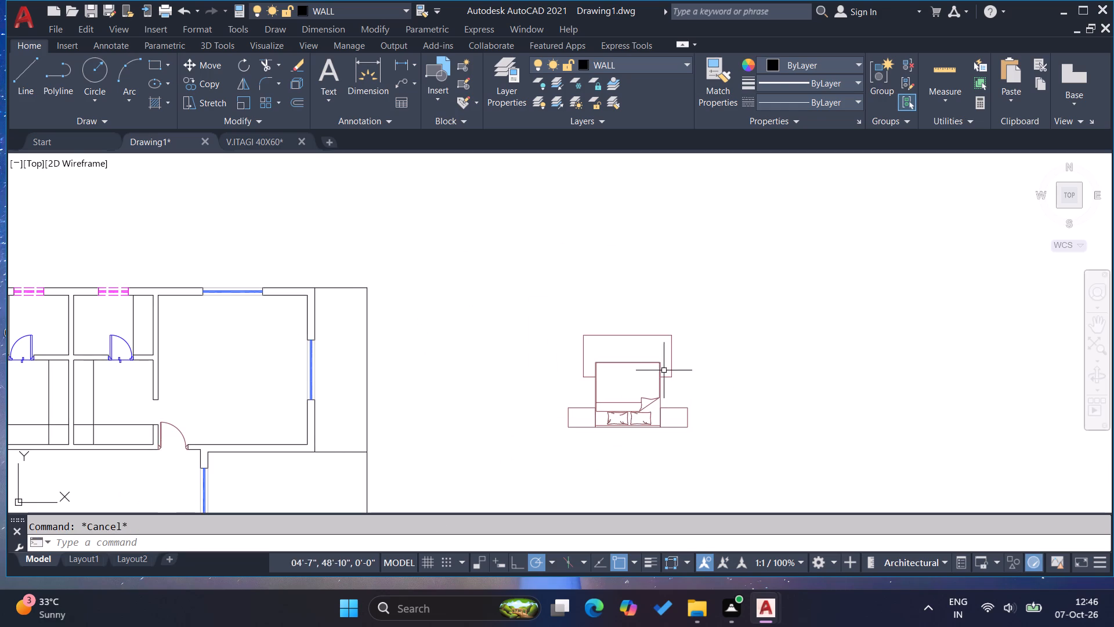
{"action": "key", "text": "Escape"}
{"action": "left_click", "coordinate": [693, 462]}
{"action": "left_click", "coordinate": [531, 325]}
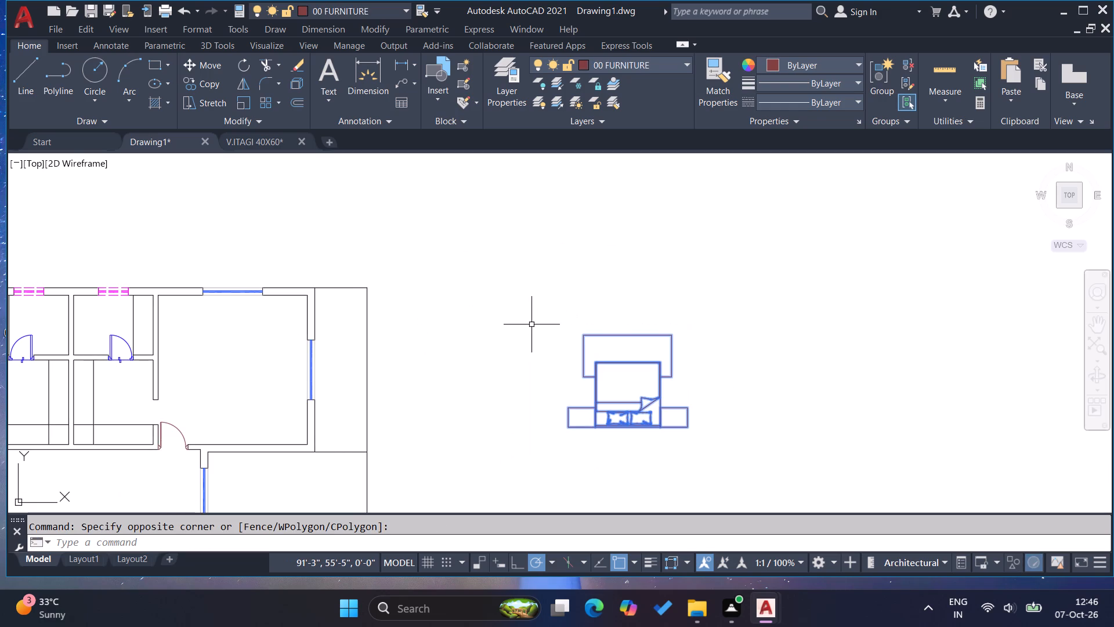
{"action": "key", "text": "g"}
{"action": "key", "text": "Return"}
Move the grouped bed by its headboard midpoint onto the midpoint of the upper-right bedroom's bottom wall, beside the door.
{"action": "left_click", "coordinate": [642, 394]}
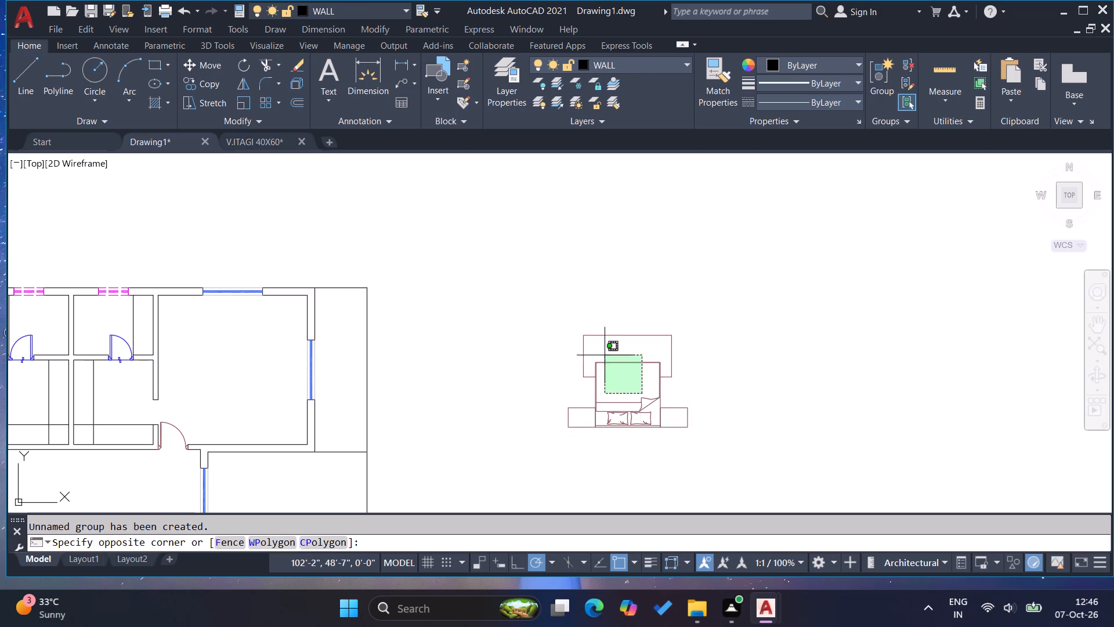
{"action": "left_click", "coordinate": [588, 345]}
{"action": "key", "text": "m"}
{"action": "key", "text": "Return"}
{"action": "scroll", "coordinate": [649, 435], "scroll_direction": "up", "scroll_amount": 2}
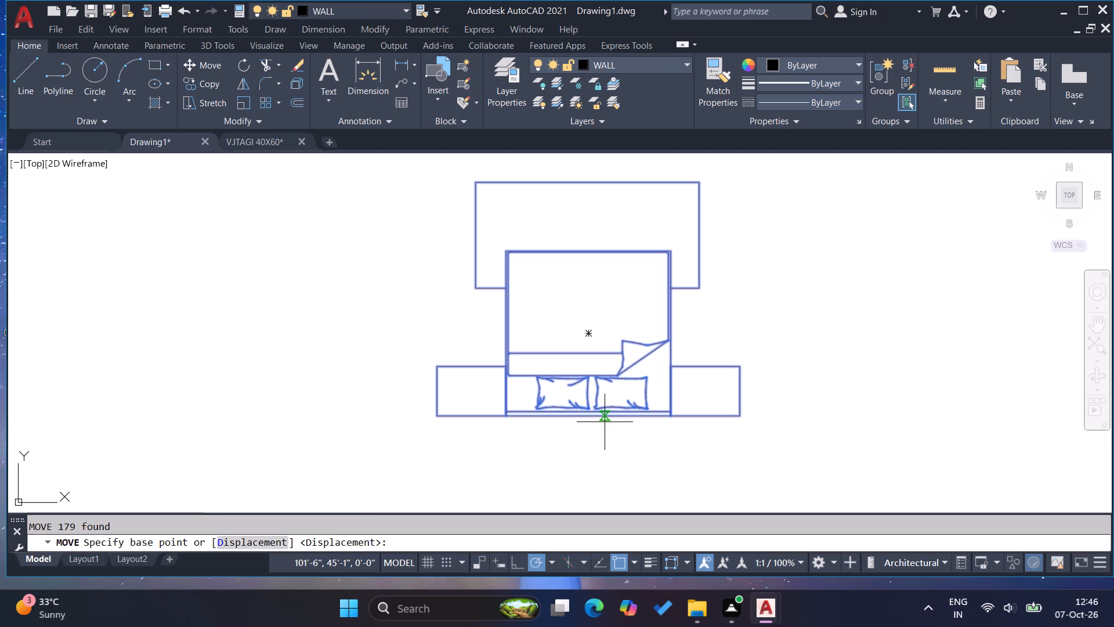
{"action": "left_click", "coordinate": [591, 416]}
{"action": "scroll", "coordinate": [640, 428], "scroll_direction": "down", "scroll_amount": 4}
{"action": "scroll", "coordinate": [525, 423], "scroll_direction": "up", "scroll_amount": 3}
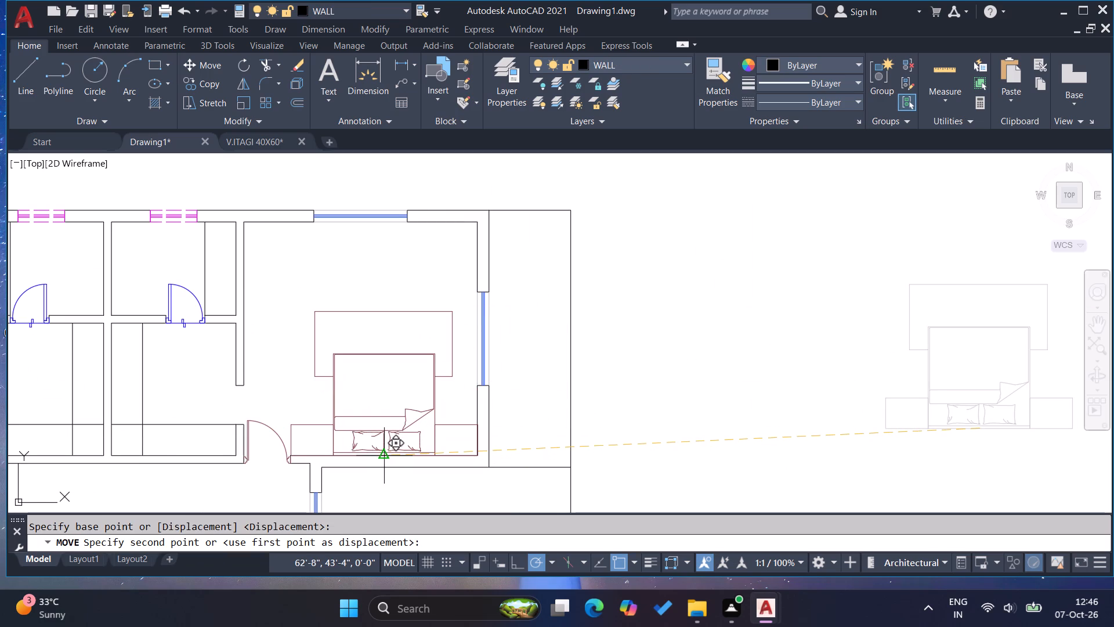
{"action": "left_click", "coordinate": [382, 455]}
{"action": "key", "text": "Escape"}
Copy the grouped bed from its headboard midpoint to the midpoint of the upper-left bedroom's bottom wall.
{"action": "left_click", "coordinate": [379, 380]}
{"action": "left_click", "coordinate": [346, 351]}
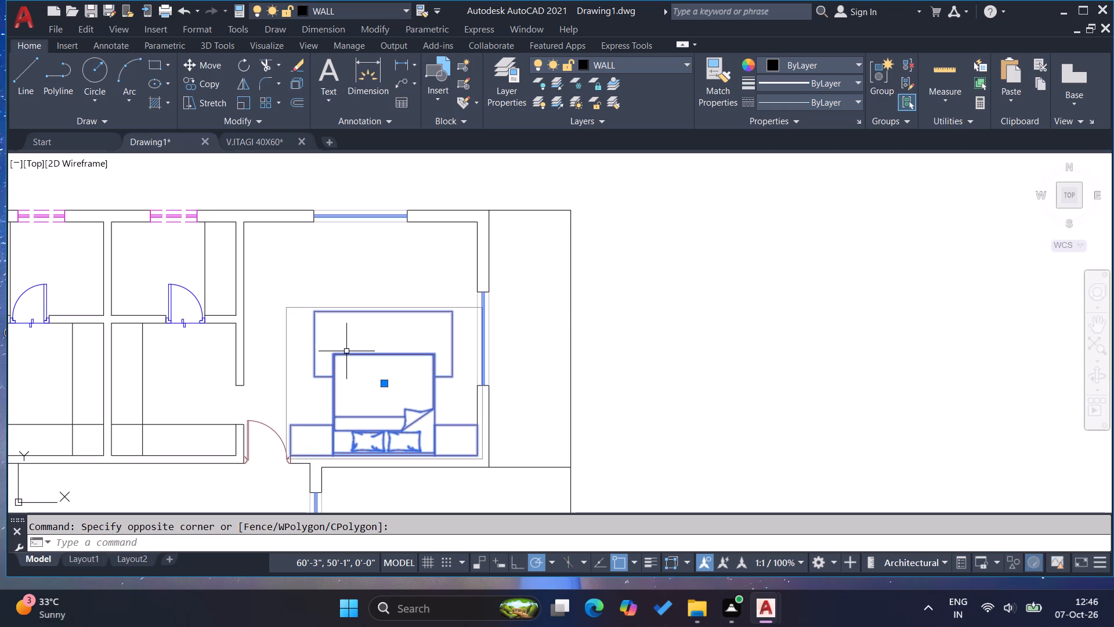
{"action": "type", "text": "co"}
{"action": "key", "text": "Return"}
{"action": "scroll", "coordinate": [374, 434], "scroll_direction": "up", "scroll_amount": 3}
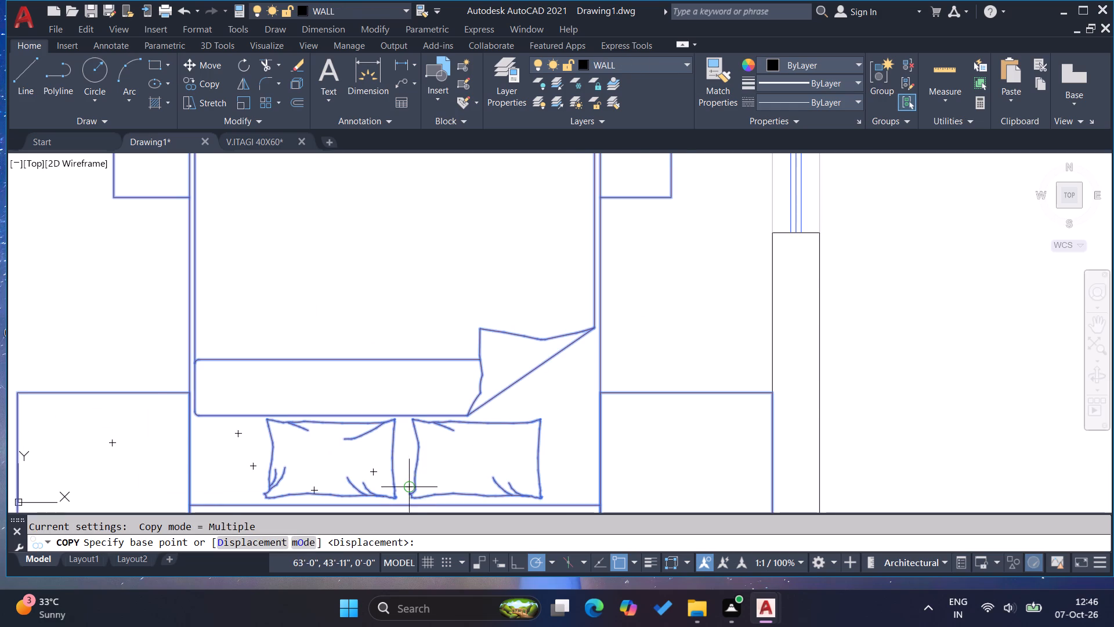
{"action": "scroll", "coordinate": [388, 398], "scroll_direction": "down", "scroll_amount": 2}
{"action": "left_click", "coordinate": [390, 446]}
{"action": "scroll", "coordinate": [546, 423], "scroll_direction": "down", "scroll_amount": 3}
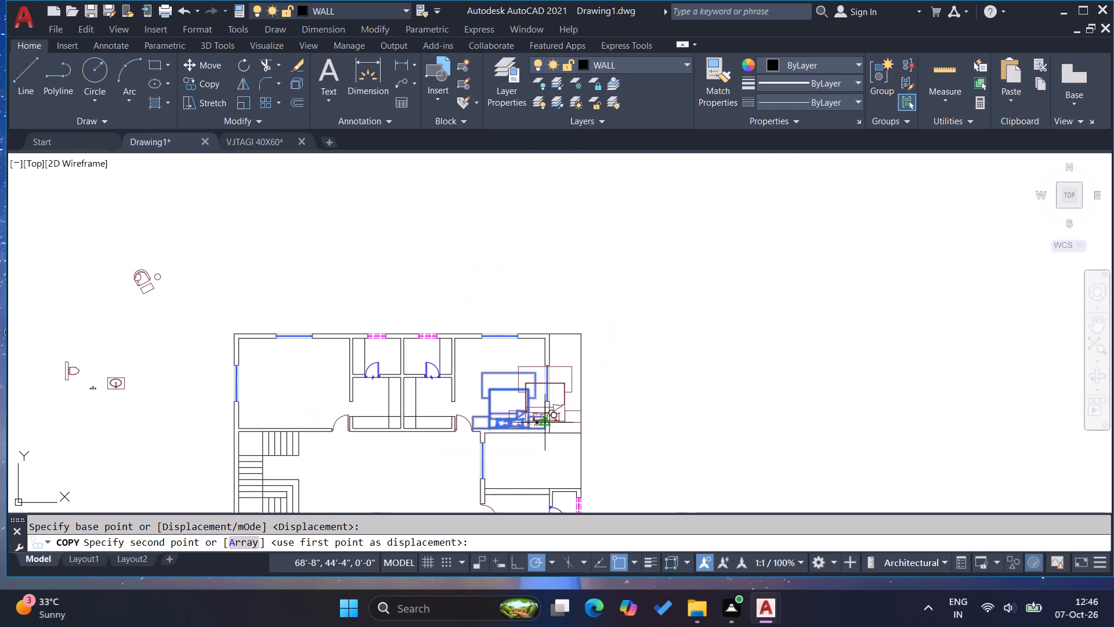
{"action": "scroll", "coordinate": [278, 420], "scroll_direction": "up", "scroll_amount": 2}
{"action": "left_click", "coordinate": [296, 448]}
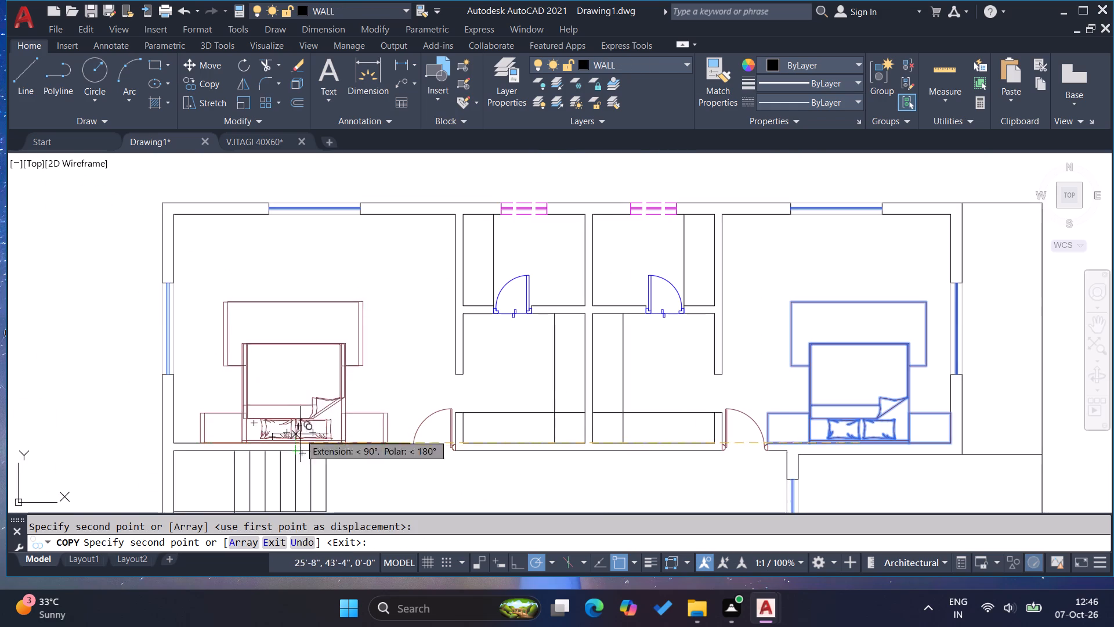
{"action": "key", "text": "Escape"}
{"action": "key", "text": "Escape"}
{"action": "key", "text": "Escape"}
{"action": "key", "text": "Escape"}
{"action": "key", "text": "Escape"}
{"action": "key", "text": "Escape"}
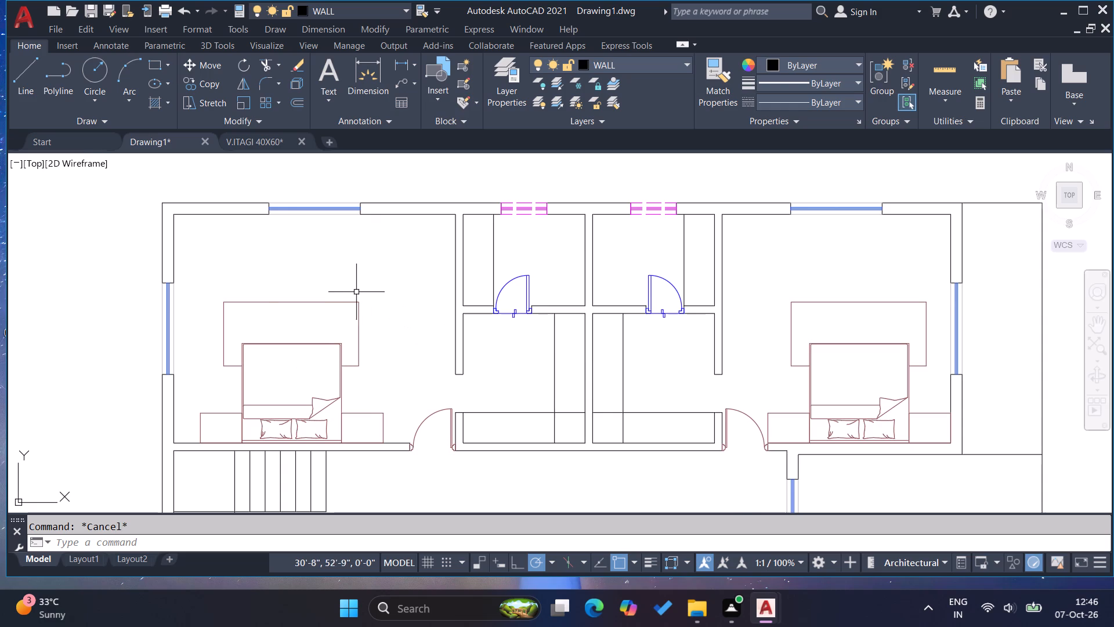
Save the drawing with both bedroom beds placed.
{"action": "scroll", "coordinate": [354, 291], "scroll_direction": "down", "scroll_amount": 1}
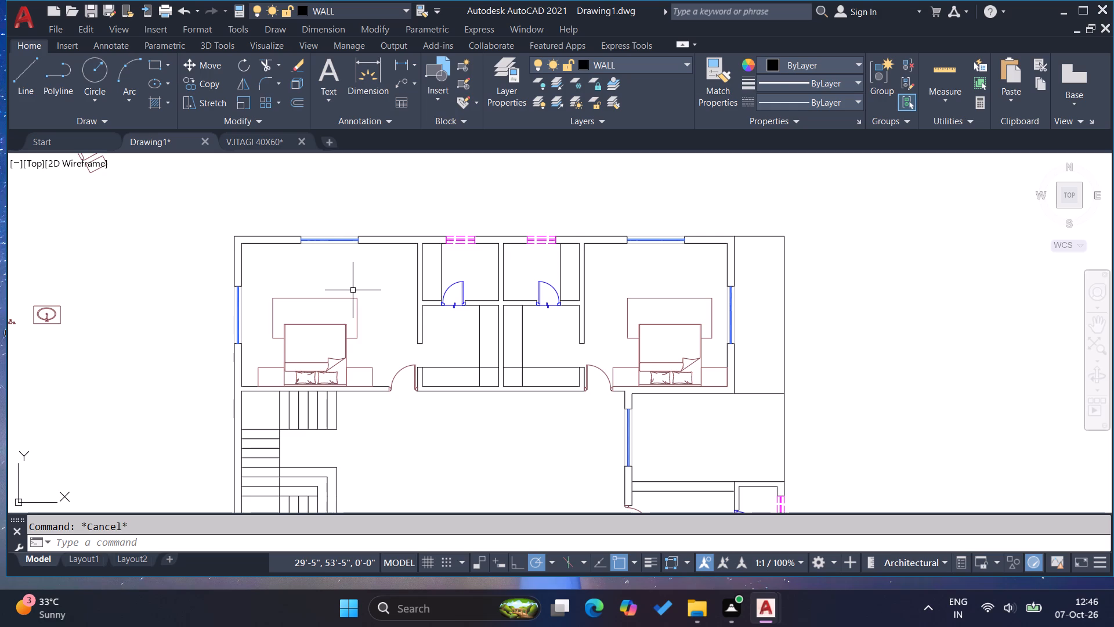
{"action": "key", "text": "ctrl+s"}
{"action": "key", "text": "ctrl+s"}
{"action": "key", "text": "ctrl+s"}
{"action": "key", "text": "ctrl+s"}
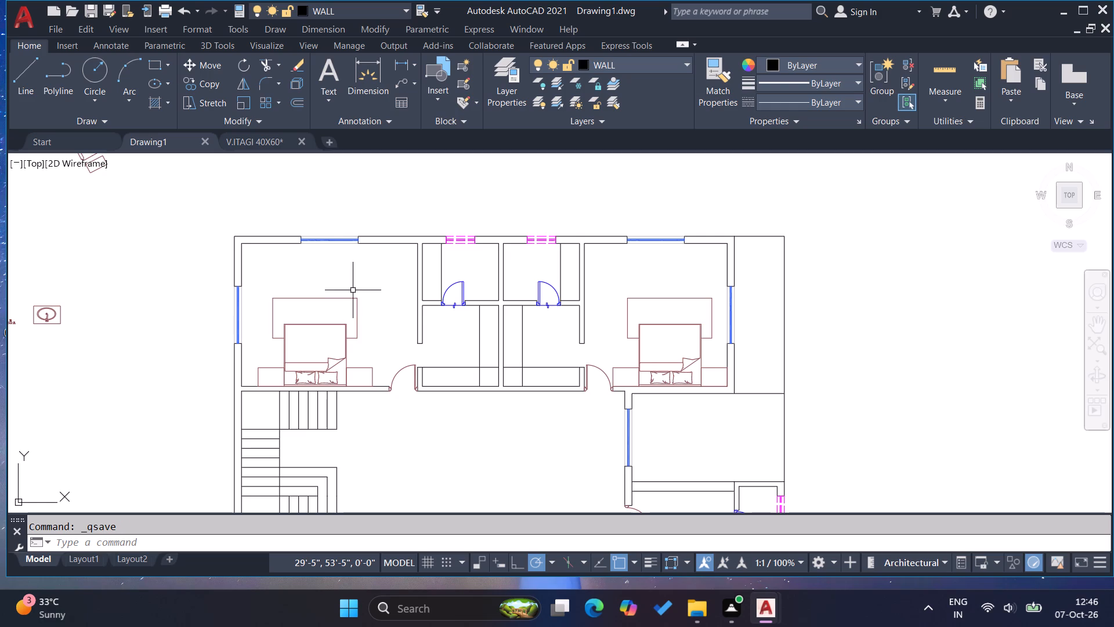
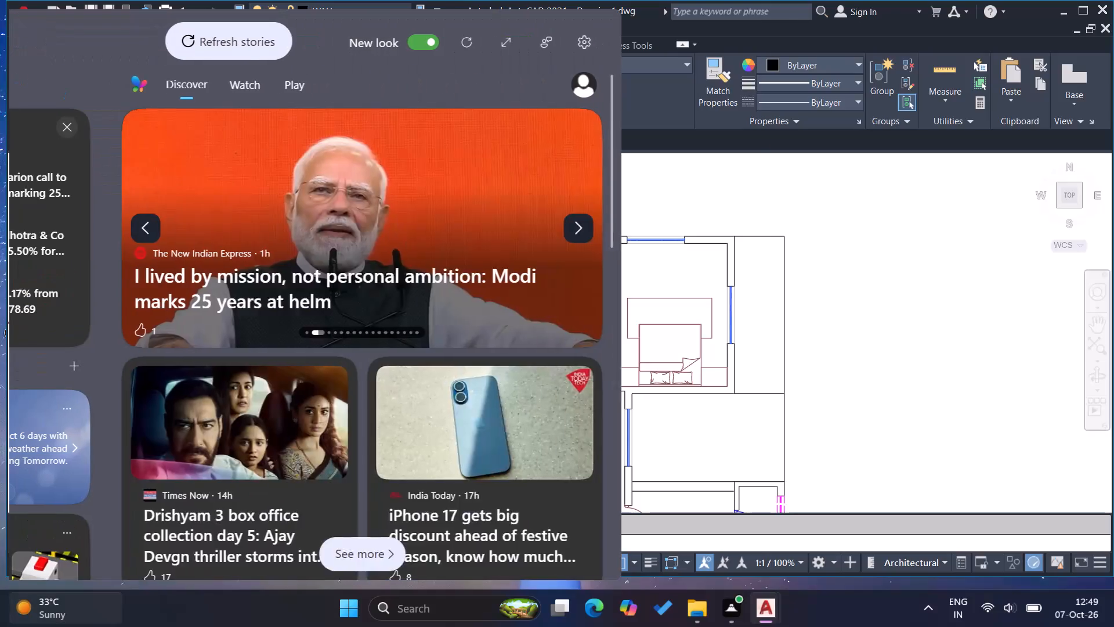
Dismiss the news overlay covering the drawing and cancel any active command.
{"action": "key", "text": "Escape"}
{"action": "key", "text": "Escape"}
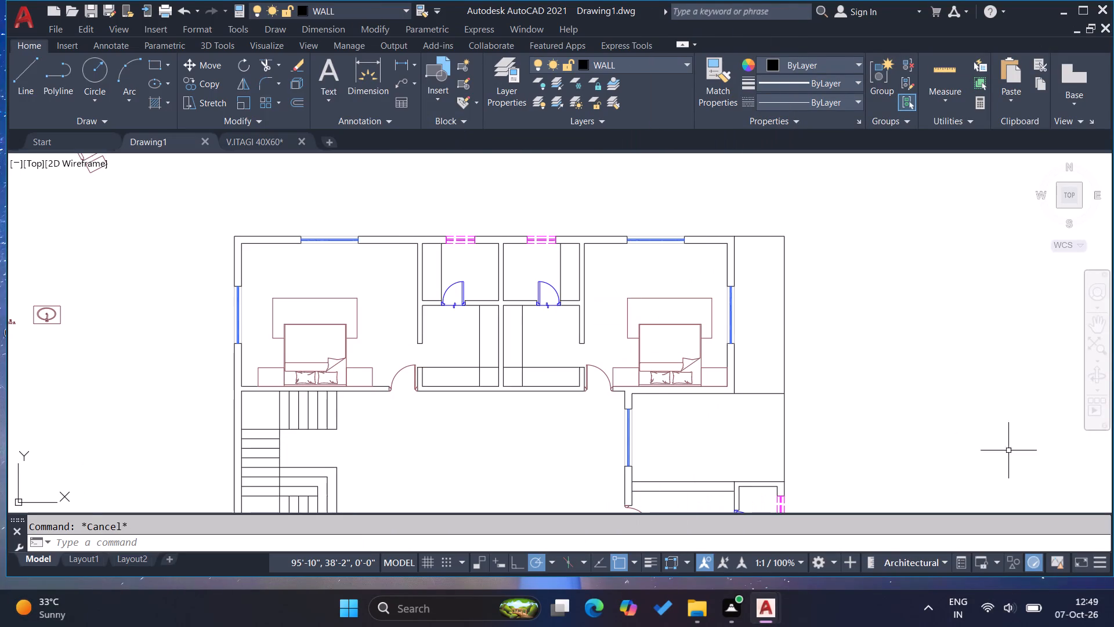
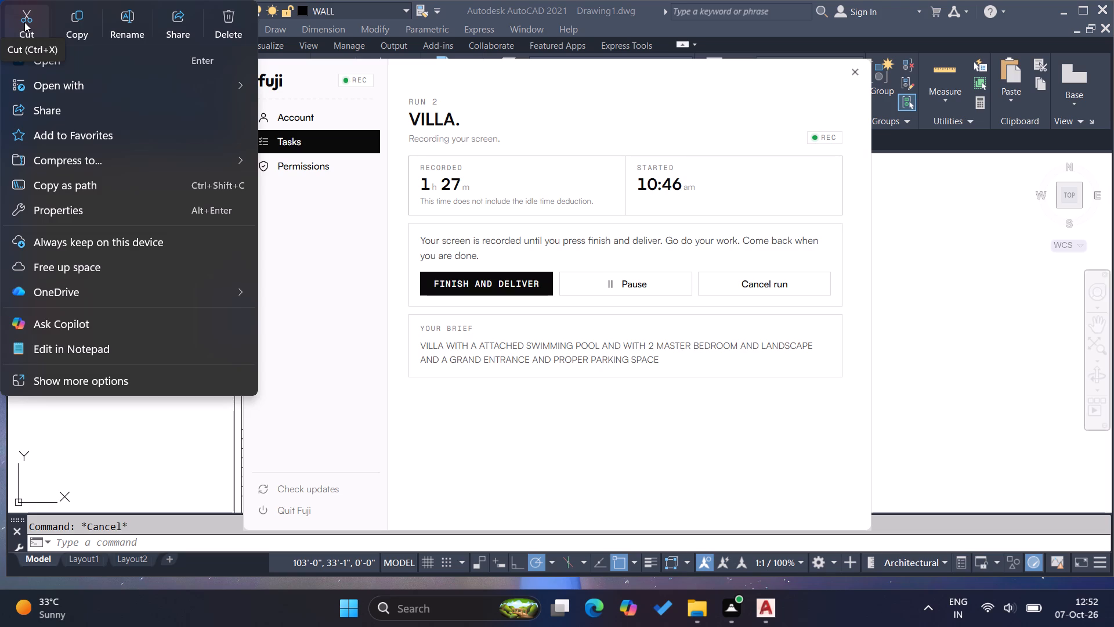
Dismiss the file options pop-up and switch back to the Drawing1 floor plan in AutoCAD.
{"action": "key", "text": "Escape"}
{"action": "key", "text": "Escape"}
{"action": "key", "text": "Escape"}
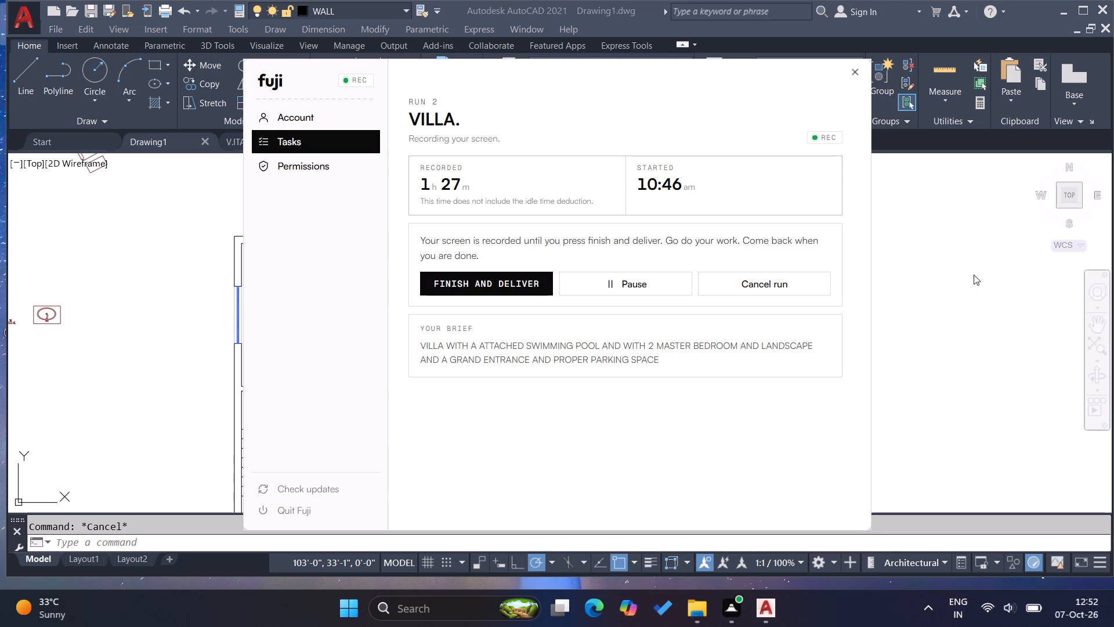
{"action": "key", "text": "Escape"}
{"action": "left_click", "coordinate": [950, 292]}
{"action": "scroll", "coordinate": [507, 419], "scroll_direction": "down", "scroll_amount": 3}
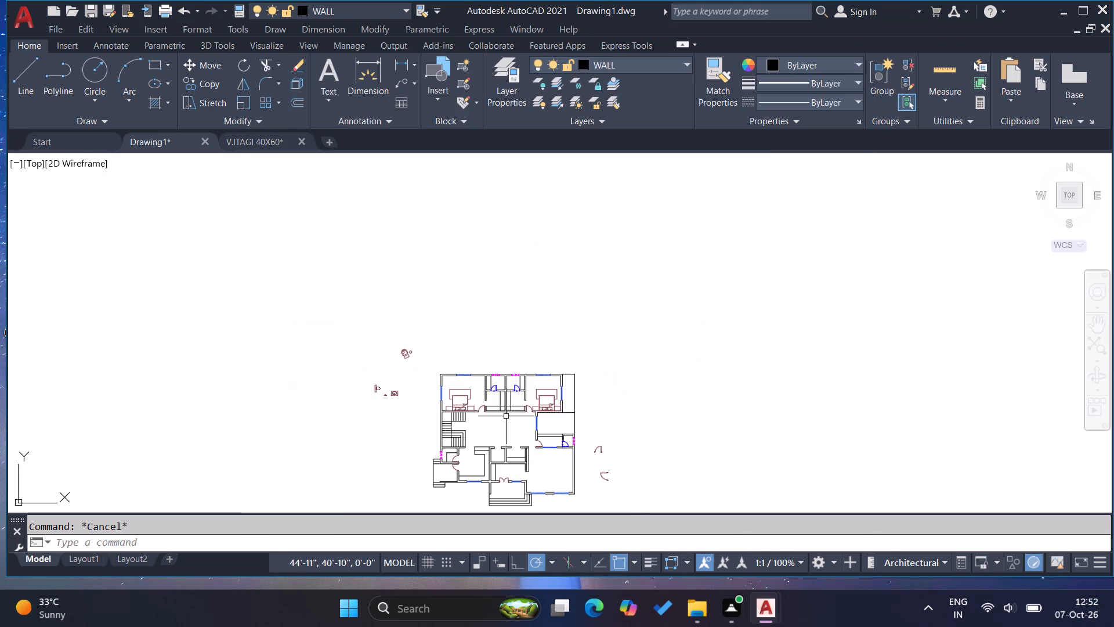
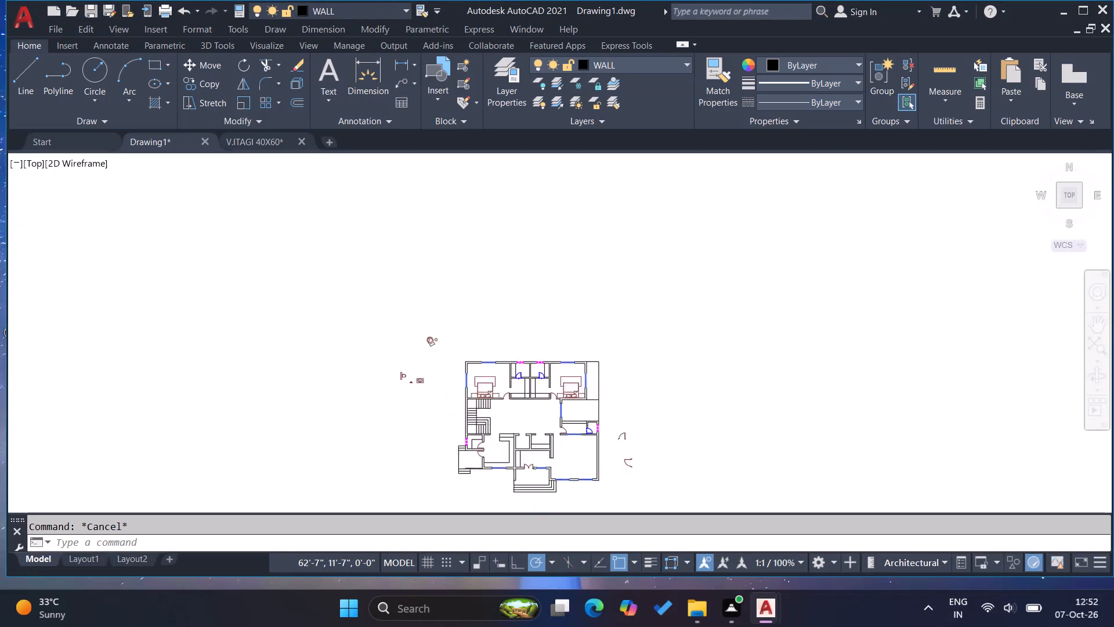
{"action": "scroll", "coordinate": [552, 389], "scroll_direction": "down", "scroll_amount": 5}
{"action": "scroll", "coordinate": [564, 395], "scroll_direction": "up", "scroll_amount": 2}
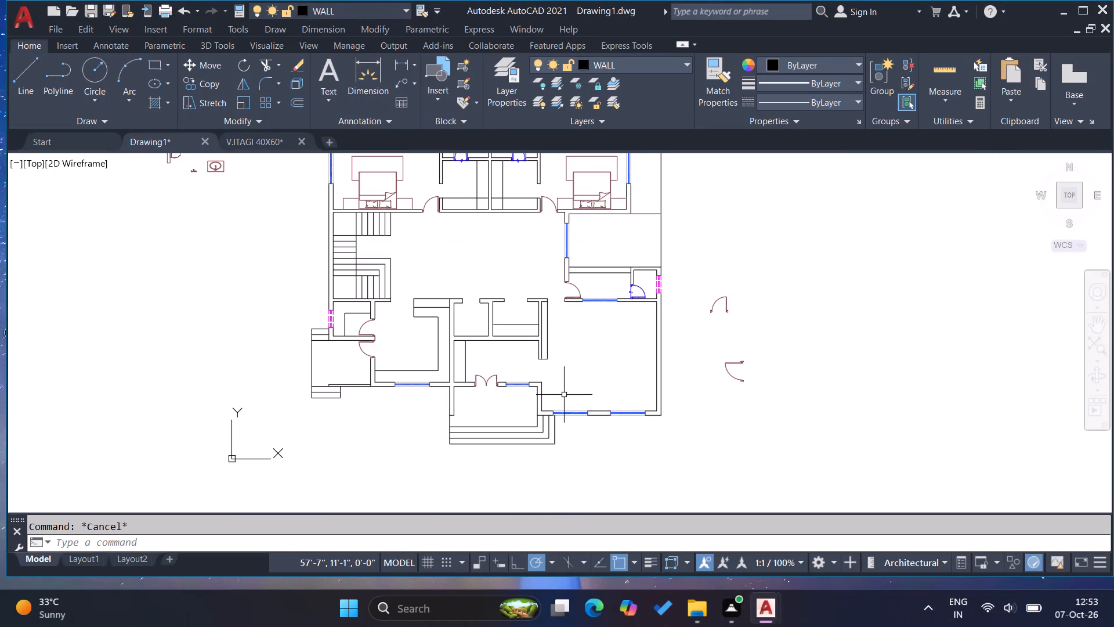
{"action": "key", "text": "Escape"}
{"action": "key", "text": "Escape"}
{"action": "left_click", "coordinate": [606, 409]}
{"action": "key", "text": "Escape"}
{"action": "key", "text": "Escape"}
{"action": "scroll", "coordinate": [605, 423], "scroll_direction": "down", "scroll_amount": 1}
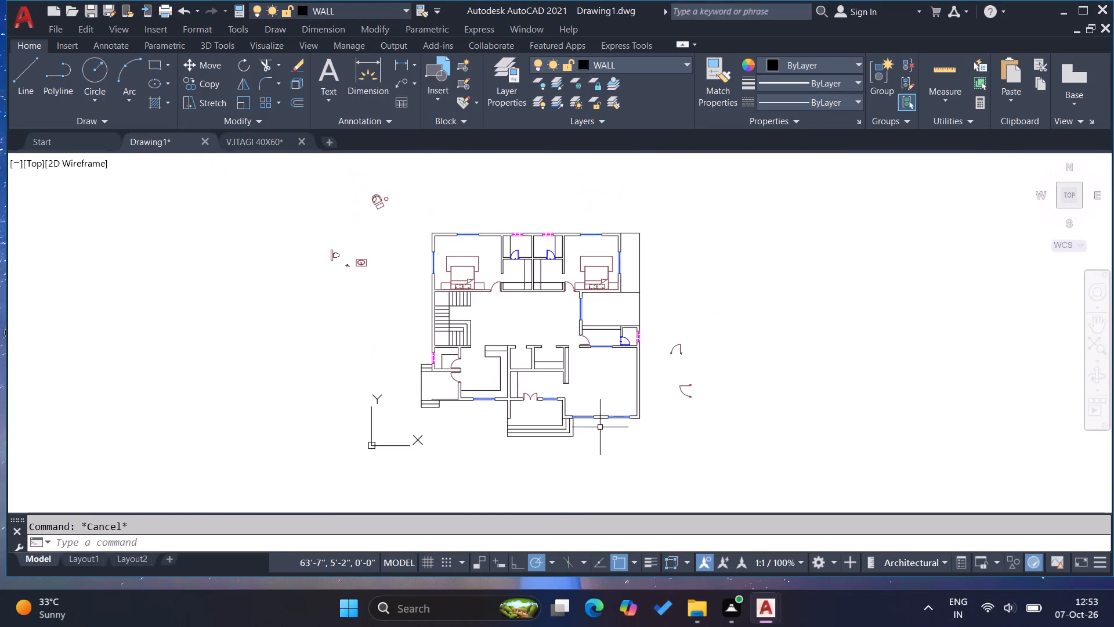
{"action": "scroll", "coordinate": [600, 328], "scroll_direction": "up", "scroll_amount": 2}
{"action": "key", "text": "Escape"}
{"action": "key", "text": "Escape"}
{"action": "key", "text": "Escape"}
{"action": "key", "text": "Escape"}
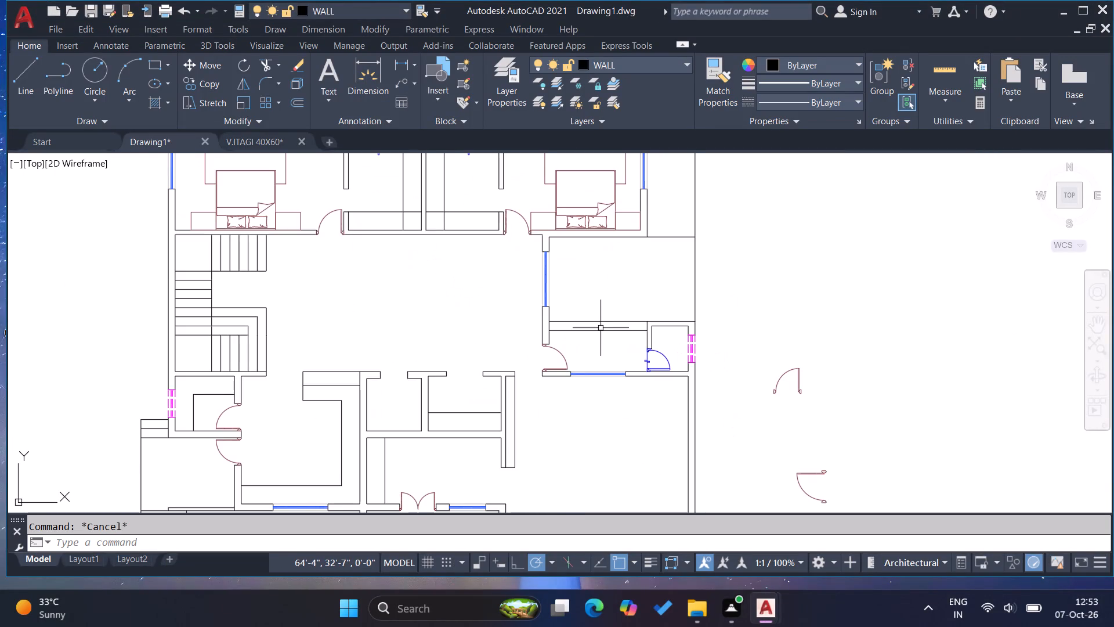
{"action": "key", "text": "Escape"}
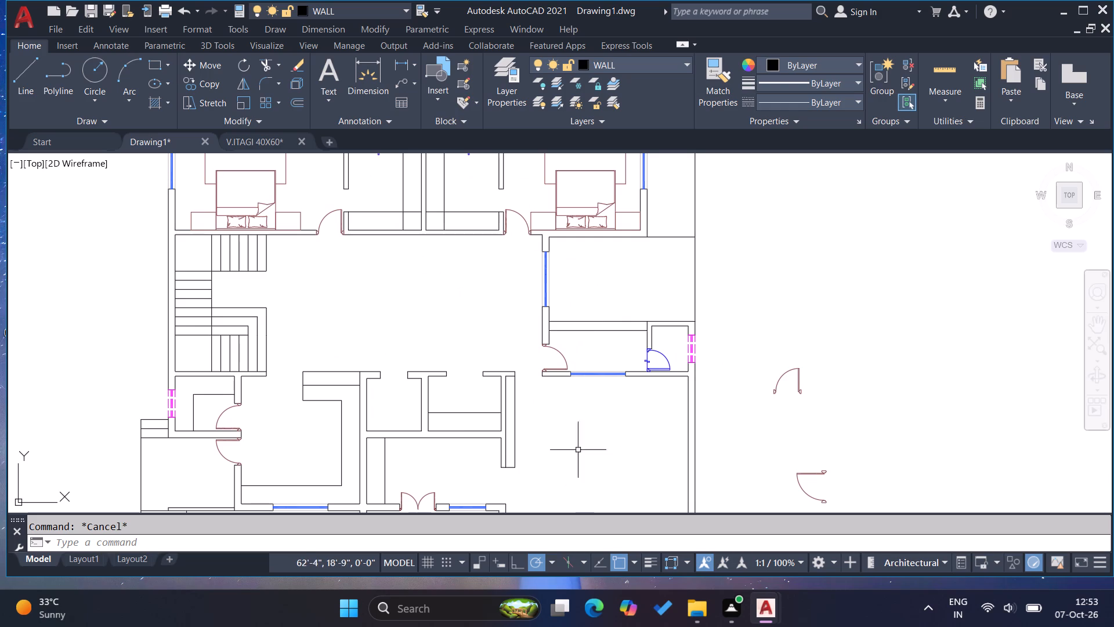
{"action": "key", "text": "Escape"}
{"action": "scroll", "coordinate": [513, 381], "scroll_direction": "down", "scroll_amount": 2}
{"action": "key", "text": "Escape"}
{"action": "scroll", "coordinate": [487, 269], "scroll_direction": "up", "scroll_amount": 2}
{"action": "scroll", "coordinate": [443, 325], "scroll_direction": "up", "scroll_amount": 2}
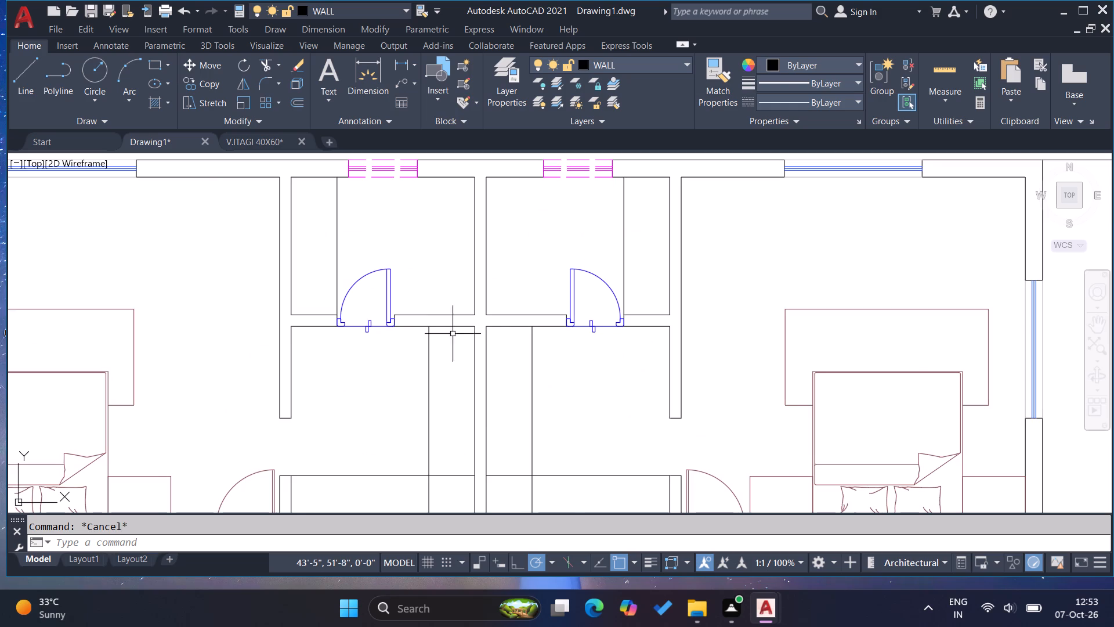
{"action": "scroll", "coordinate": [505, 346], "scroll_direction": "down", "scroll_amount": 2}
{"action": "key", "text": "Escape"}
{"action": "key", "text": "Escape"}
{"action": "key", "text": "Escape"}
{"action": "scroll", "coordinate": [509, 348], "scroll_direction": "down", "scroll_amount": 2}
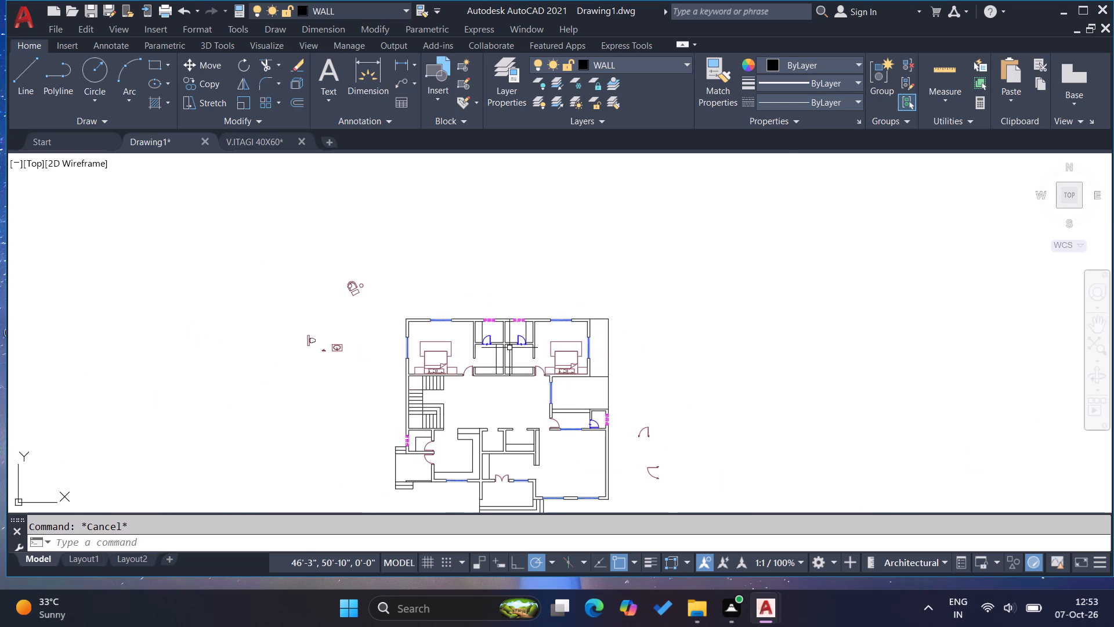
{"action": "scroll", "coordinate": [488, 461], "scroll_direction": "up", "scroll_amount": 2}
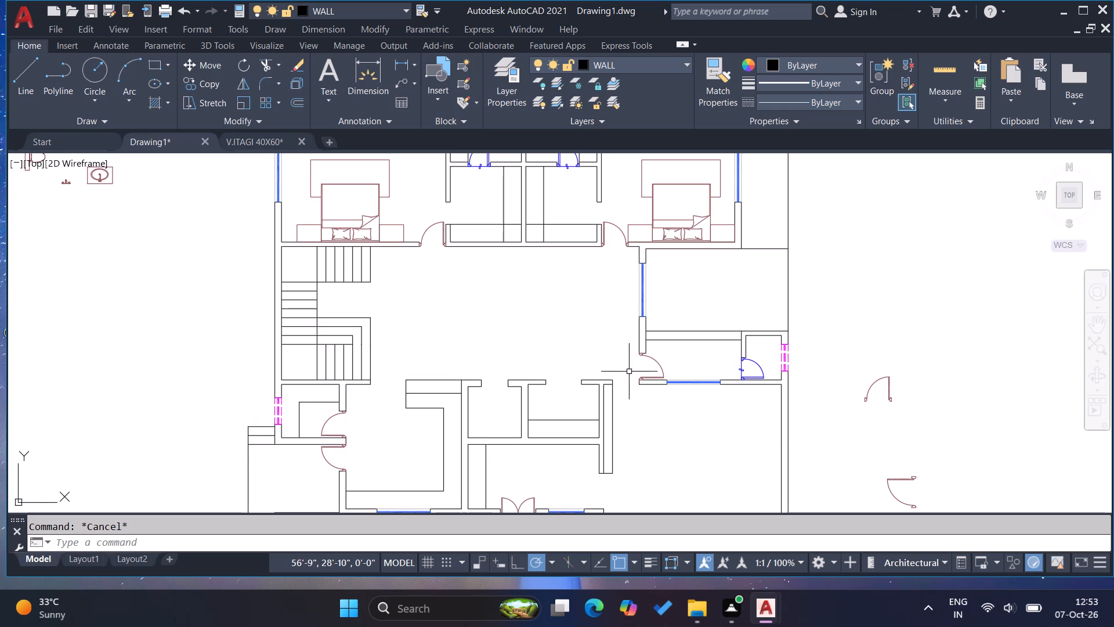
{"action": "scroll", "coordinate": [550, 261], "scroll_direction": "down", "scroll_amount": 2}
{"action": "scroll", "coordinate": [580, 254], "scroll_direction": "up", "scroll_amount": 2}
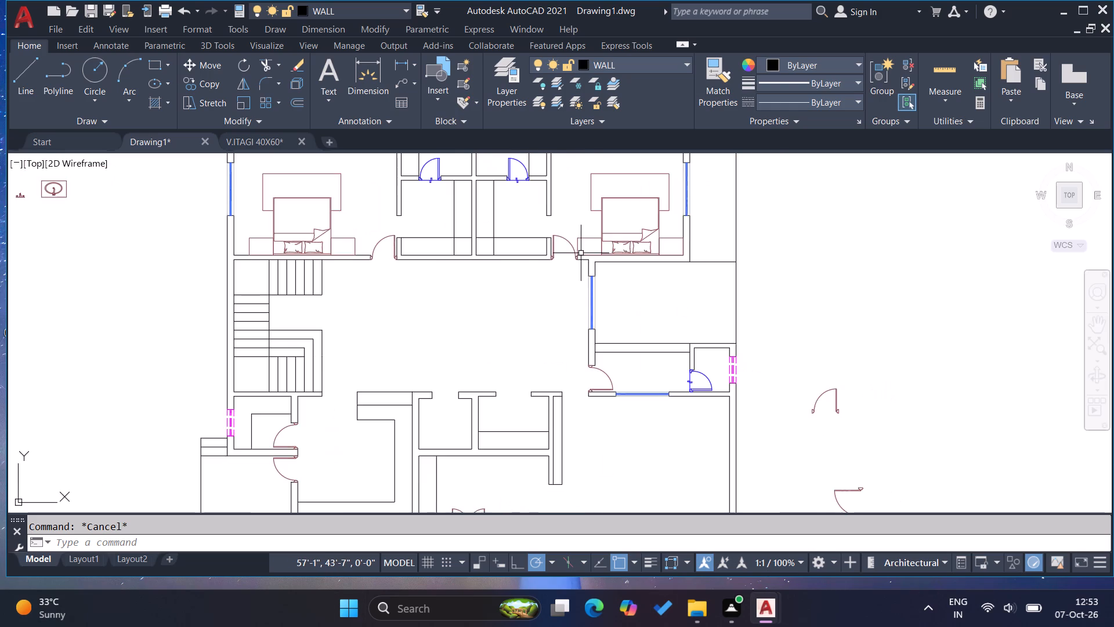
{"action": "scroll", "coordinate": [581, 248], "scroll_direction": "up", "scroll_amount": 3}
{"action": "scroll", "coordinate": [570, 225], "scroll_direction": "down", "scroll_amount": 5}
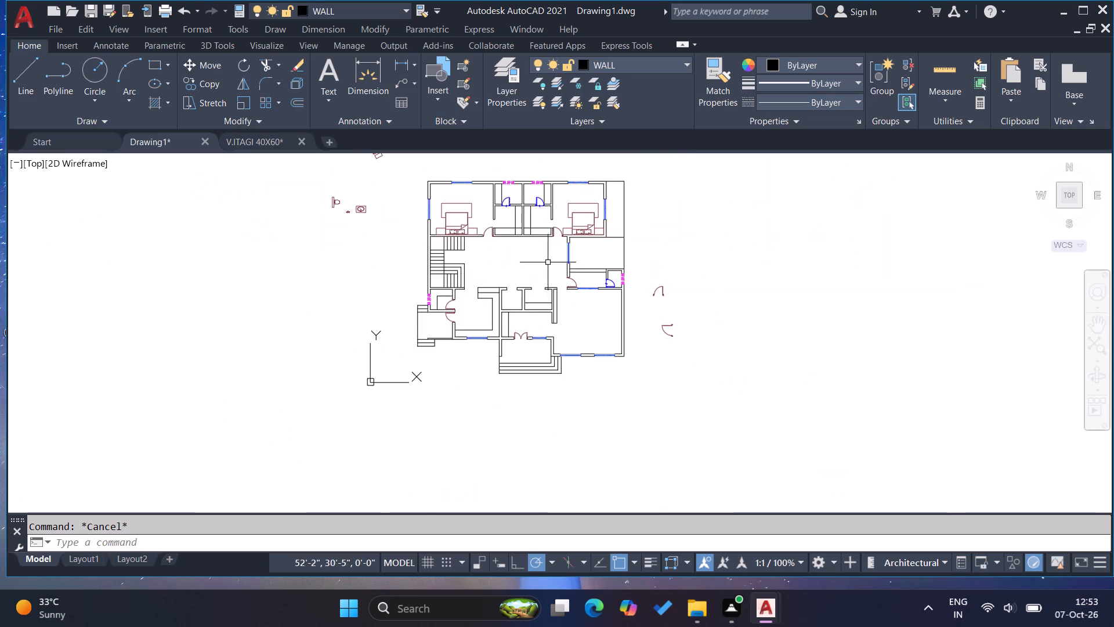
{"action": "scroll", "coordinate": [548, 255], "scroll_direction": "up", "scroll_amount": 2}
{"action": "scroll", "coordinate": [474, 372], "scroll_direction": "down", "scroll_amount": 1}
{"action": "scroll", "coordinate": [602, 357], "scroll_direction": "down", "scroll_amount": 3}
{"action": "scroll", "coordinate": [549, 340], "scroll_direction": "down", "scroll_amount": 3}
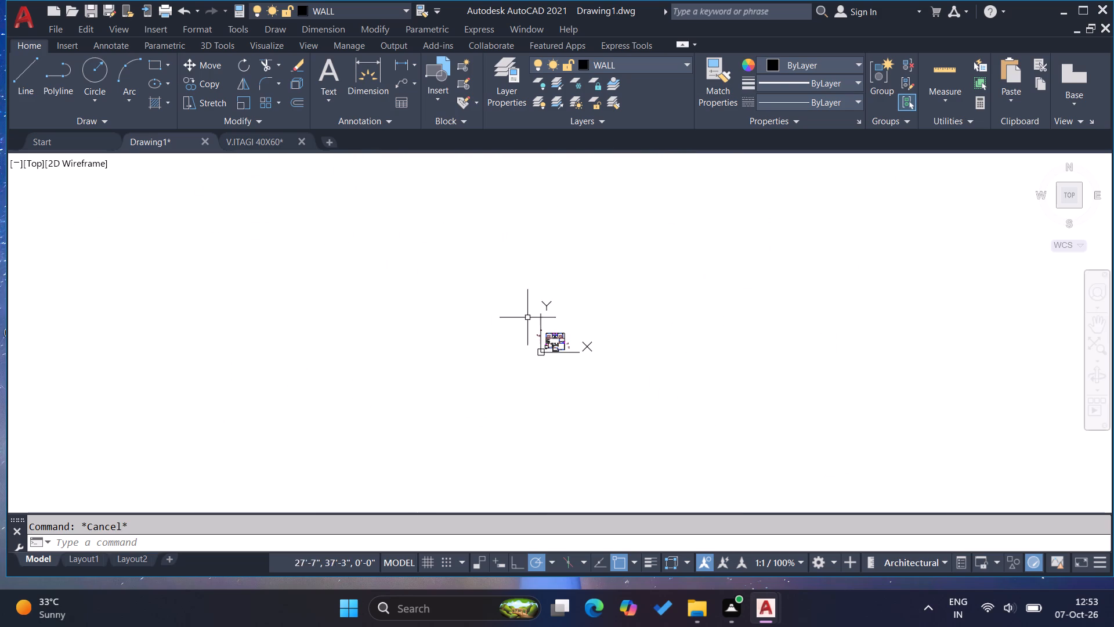
Copy the kitchen hob, double sink and six-seat dining set from the ground floor plan in the V.ITAGI 40X60 drawing.
{"action": "left_click", "coordinate": [249, 140]}
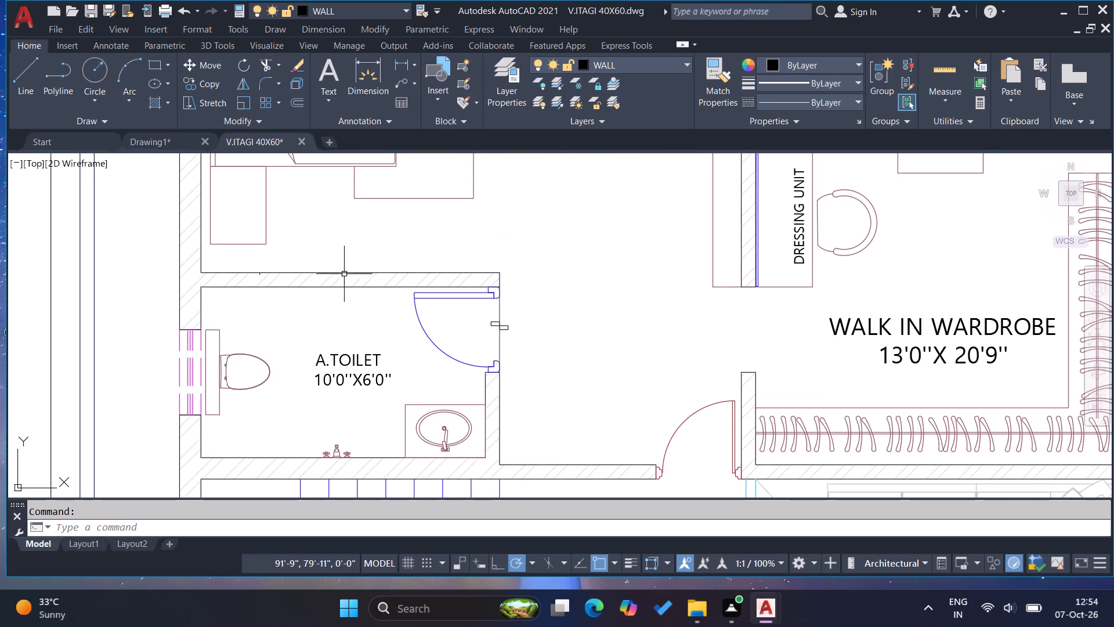
{"action": "scroll", "coordinate": [556, 301], "scroll_direction": "down", "scroll_amount": 7}
{"action": "scroll", "coordinate": [614, 309], "scroll_direction": "up", "scroll_amount": 3}
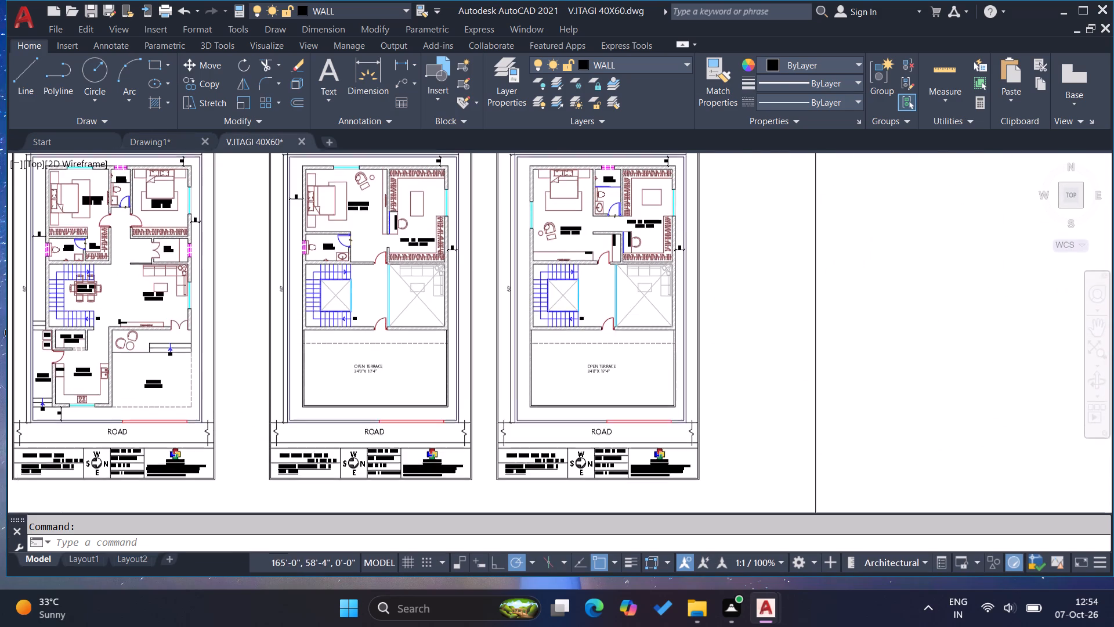
{"action": "scroll", "coordinate": [627, 311], "scroll_direction": "down", "scroll_amount": 1}
{"action": "scroll", "coordinate": [325, 323], "scroll_direction": "up", "scroll_amount": 2}
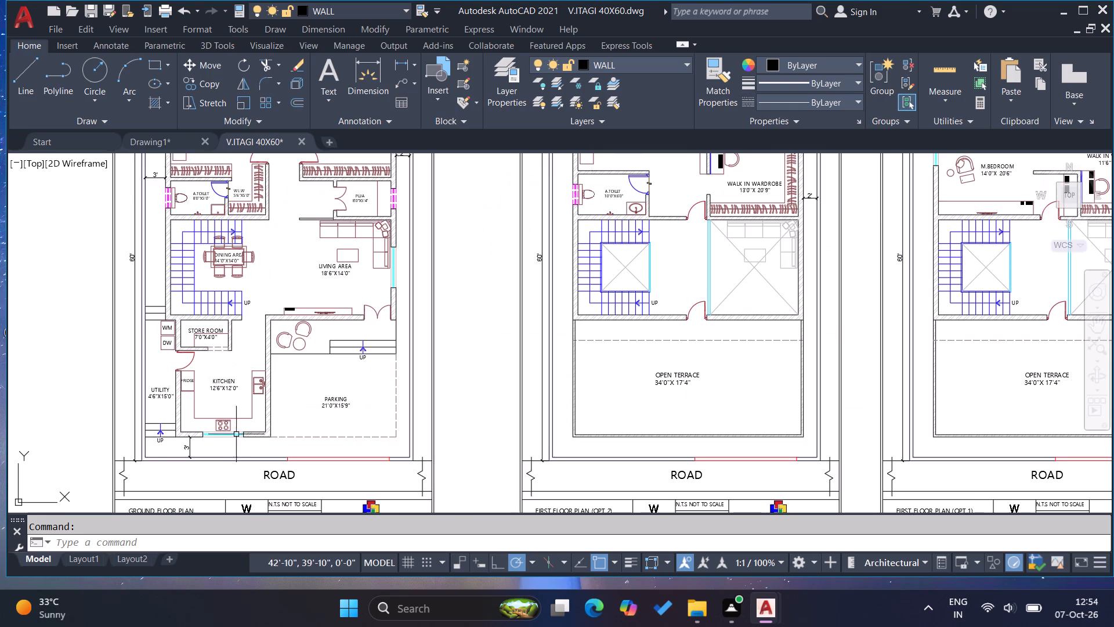
{"action": "scroll", "coordinate": [229, 440], "scroll_direction": "up", "scroll_amount": 3}
{"action": "left_click", "coordinate": [240, 384]}
{"action": "left_click", "coordinate": [211, 363]}
{"action": "left_click", "coordinate": [356, 257]}
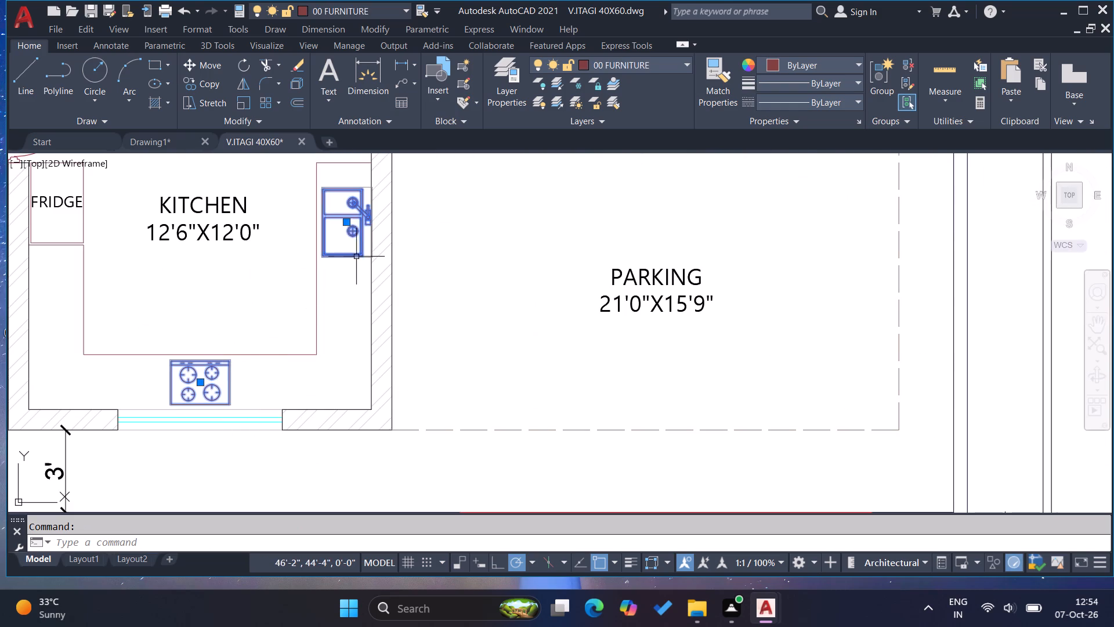
{"action": "scroll", "coordinate": [439, 272], "scroll_direction": "down", "scroll_amount": 2}
{"action": "scroll", "coordinate": [288, 247], "scroll_direction": "up", "scroll_amount": 2}
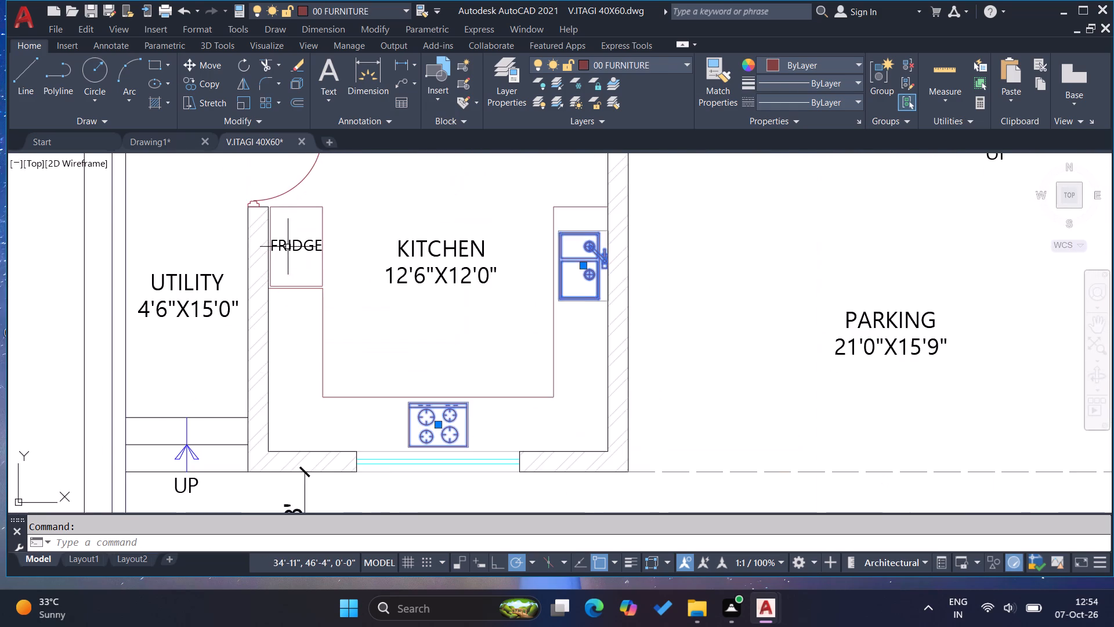
{"action": "scroll", "coordinate": [295, 301], "scroll_direction": "down", "scroll_amount": 4}
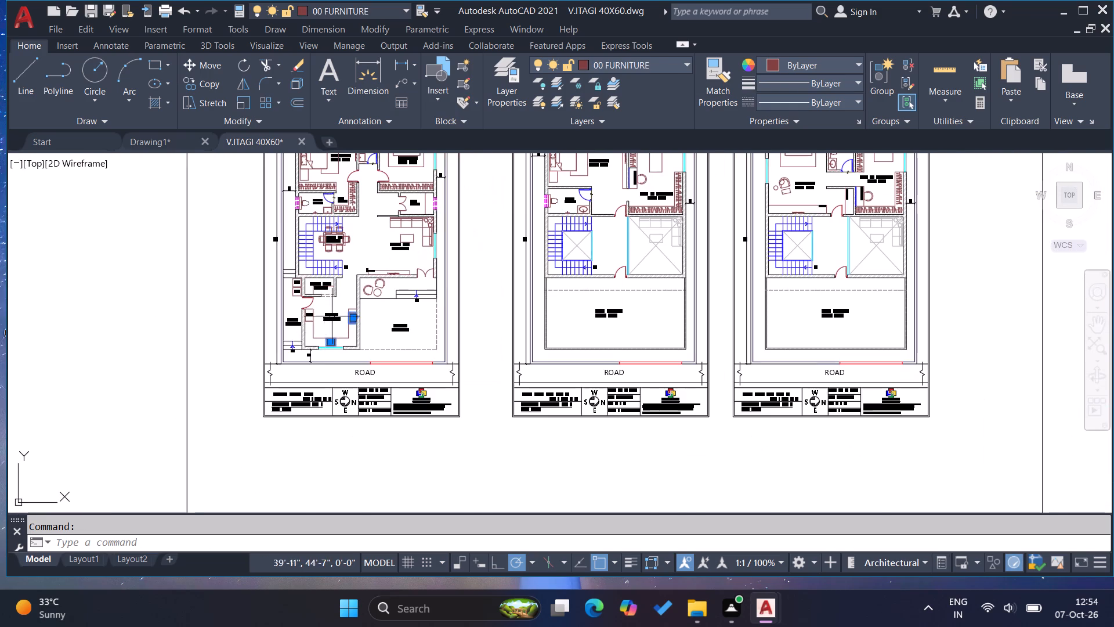
{"action": "scroll", "coordinate": [417, 207], "scroll_direction": "up", "scroll_amount": 2}
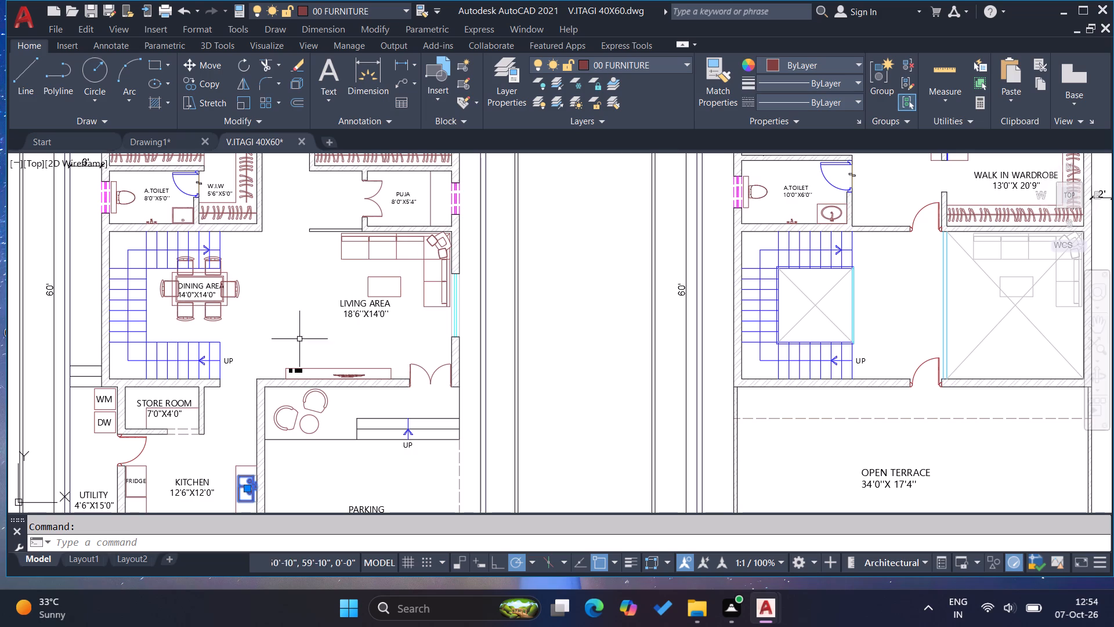
{"action": "left_click", "coordinate": [233, 311]}
{"action": "left_click", "coordinate": [208, 305]}
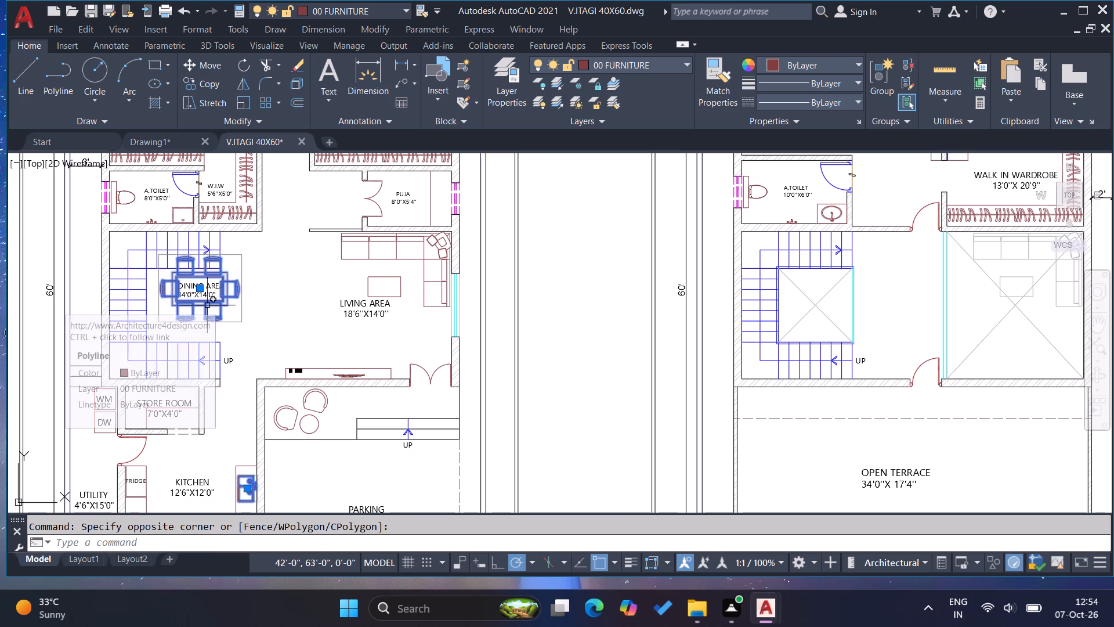
{"action": "key", "text": "ctrl+c"}
Paste the copied hob, sink and dining set into Drawing1, in the empty space east of the floor plan.
{"action": "left_click", "coordinate": [153, 136]}
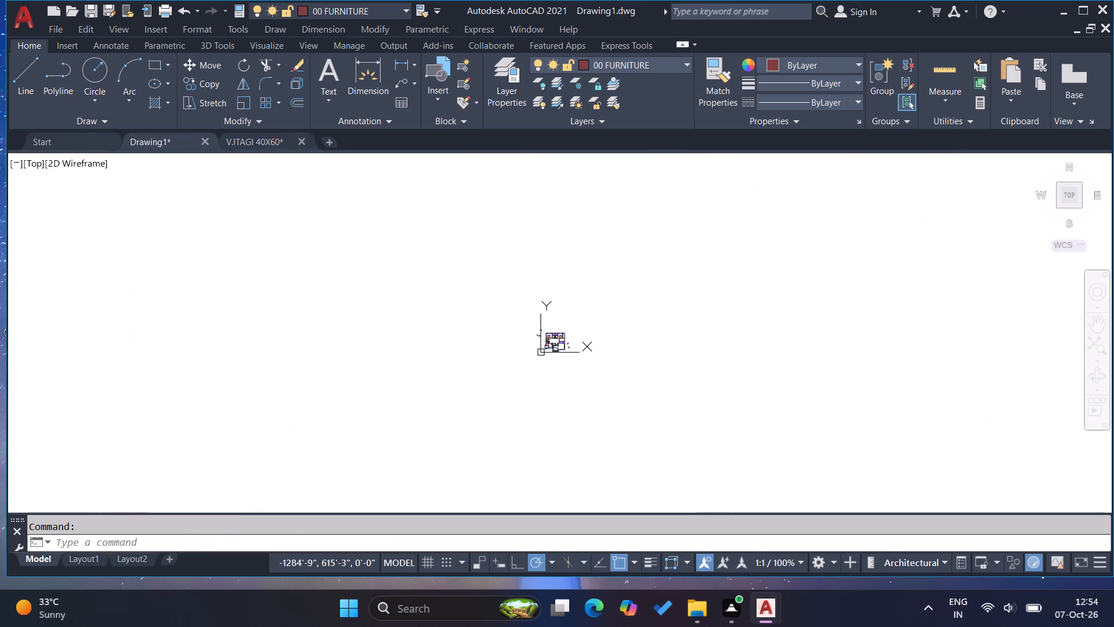
{"action": "scroll", "coordinate": [578, 357], "scroll_direction": "up", "scroll_amount": 4}
{"action": "scroll", "coordinate": [397, 280], "scroll_direction": "up", "scroll_amount": 1}
{"action": "scroll", "coordinate": [472, 289], "scroll_direction": "up", "scroll_amount": 1}
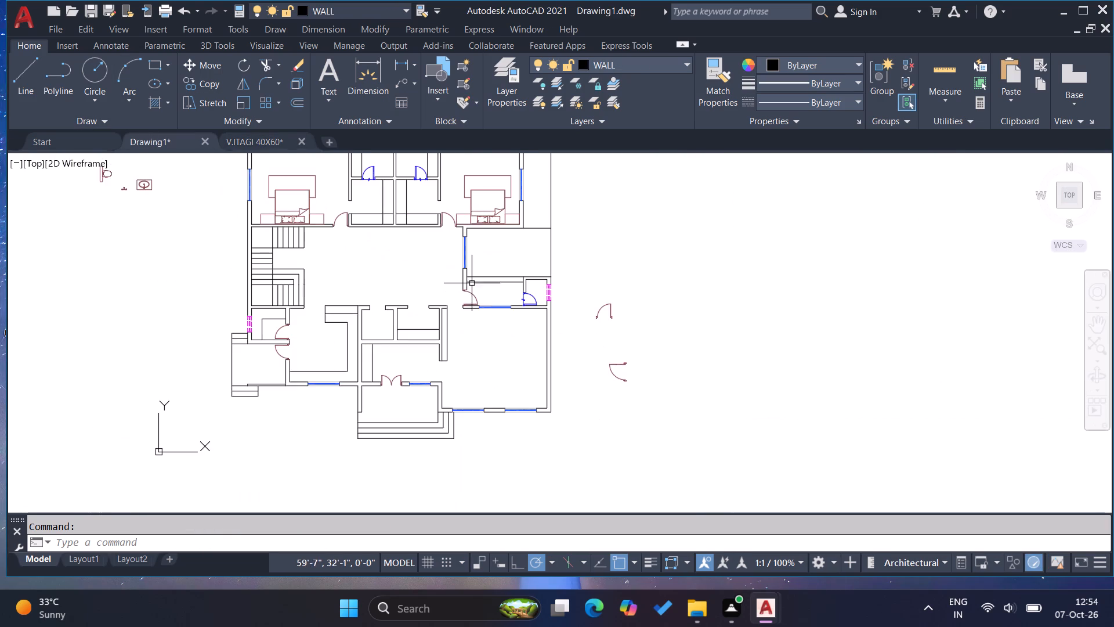
{"action": "key", "text": "ctrl+v"}
{"action": "scroll", "coordinate": [464, 408], "scroll_direction": "down", "scroll_amount": 1}
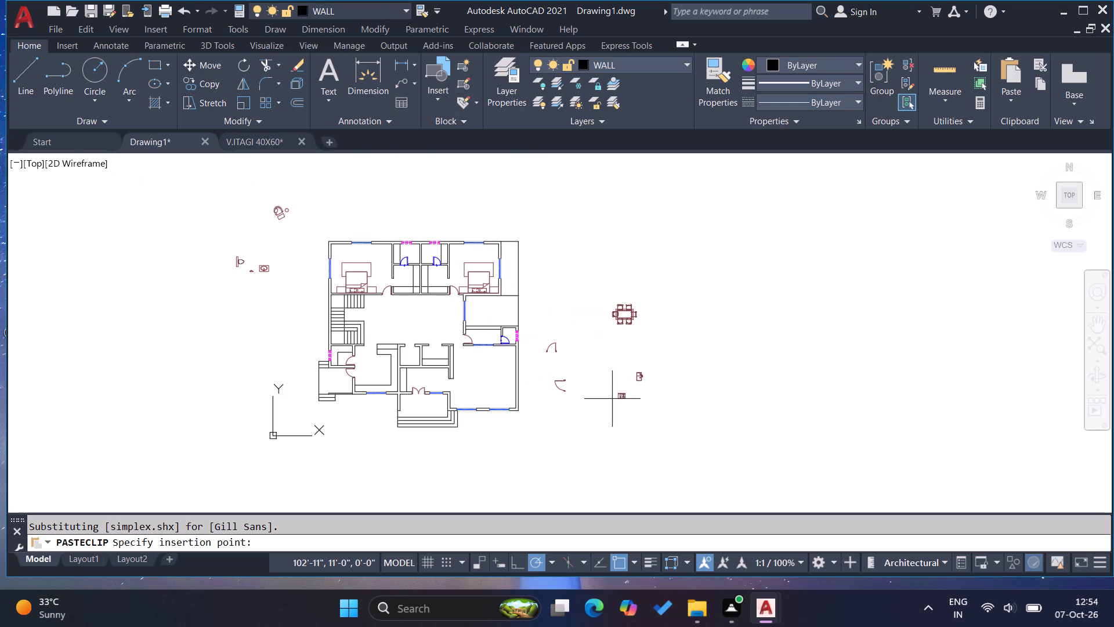
{"action": "left_click", "coordinate": [614, 394]}
{"action": "key", "text": "Escape"}
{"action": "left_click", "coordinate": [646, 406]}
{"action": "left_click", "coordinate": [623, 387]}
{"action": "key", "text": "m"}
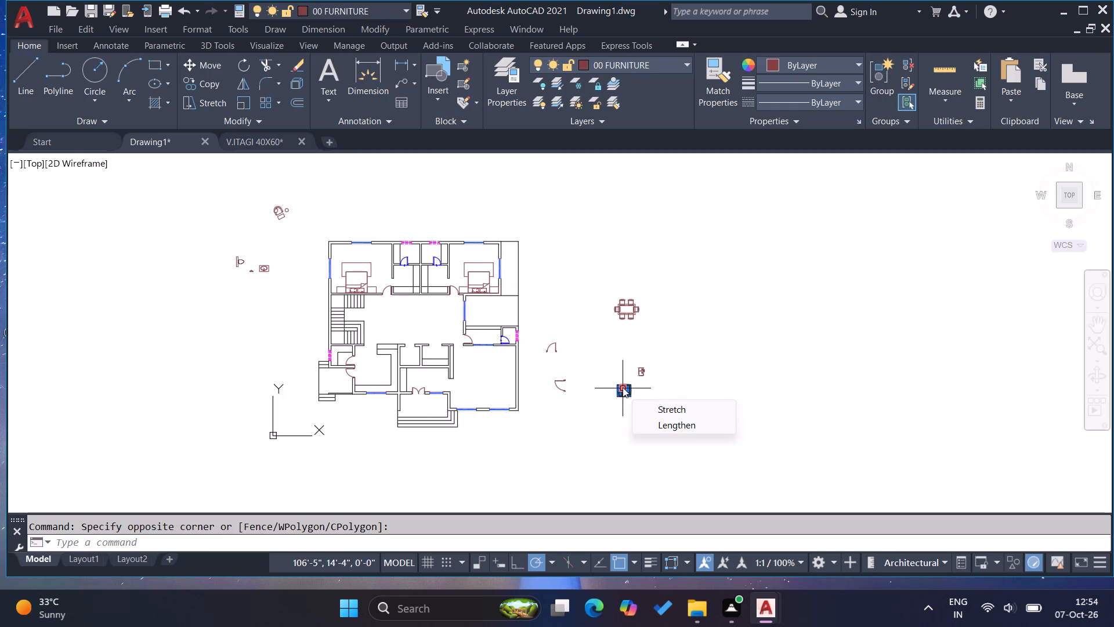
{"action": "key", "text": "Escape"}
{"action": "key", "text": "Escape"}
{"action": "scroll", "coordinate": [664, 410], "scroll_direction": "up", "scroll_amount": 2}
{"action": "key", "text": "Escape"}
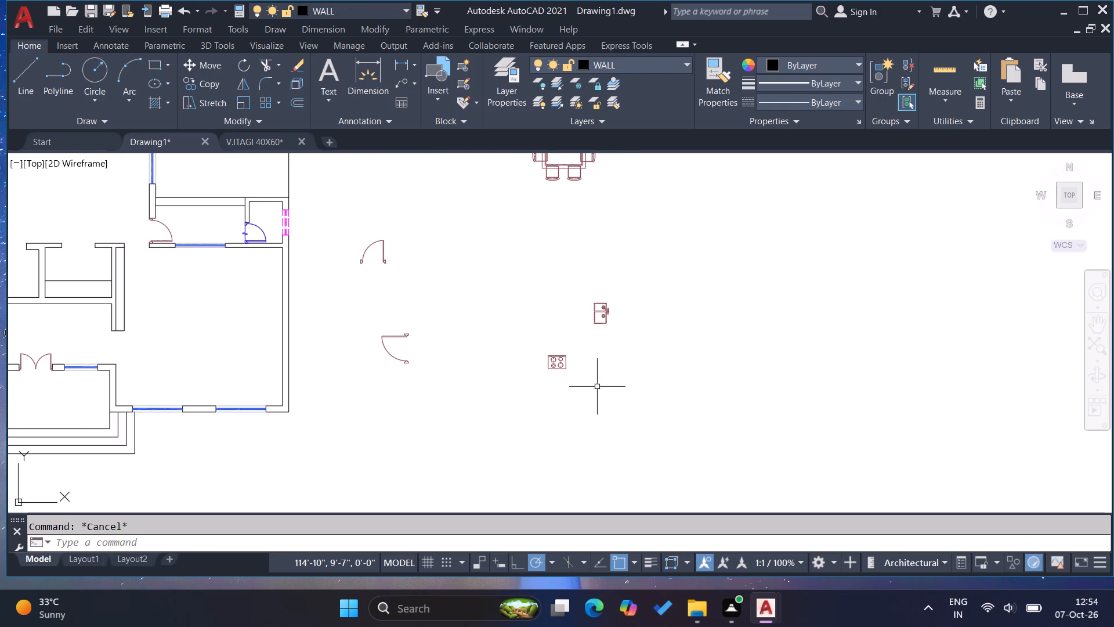
Group all the linework of the pasted four-burner hob into one object.
{"action": "scroll", "coordinate": [567, 371], "scroll_direction": "up", "scroll_amount": 1}
{"action": "left_click", "coordinate": [572, 382]}
{"action": "left_click", "coordinate": [515, 337]}
{"action": "key", "text": "g"}
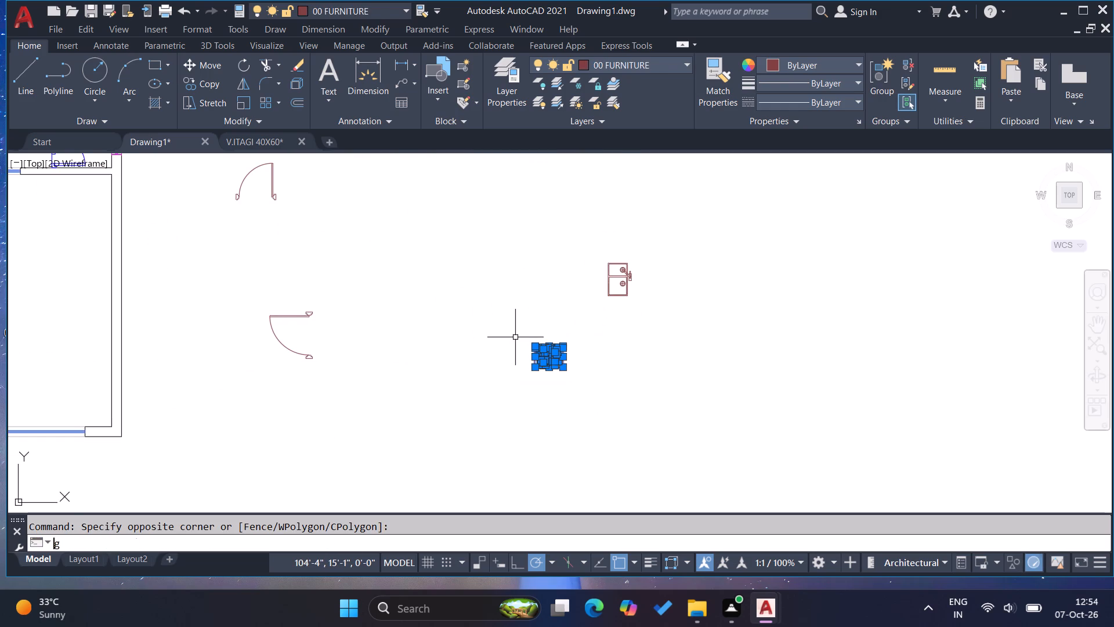
{"action": "key", "text": "Return"}
Group all the linework of the pasted double sink into one object.
{"action": "left_click", "coordinate": [665, 335]}
{"action": "left_click", "coordinate": [559, 266]}
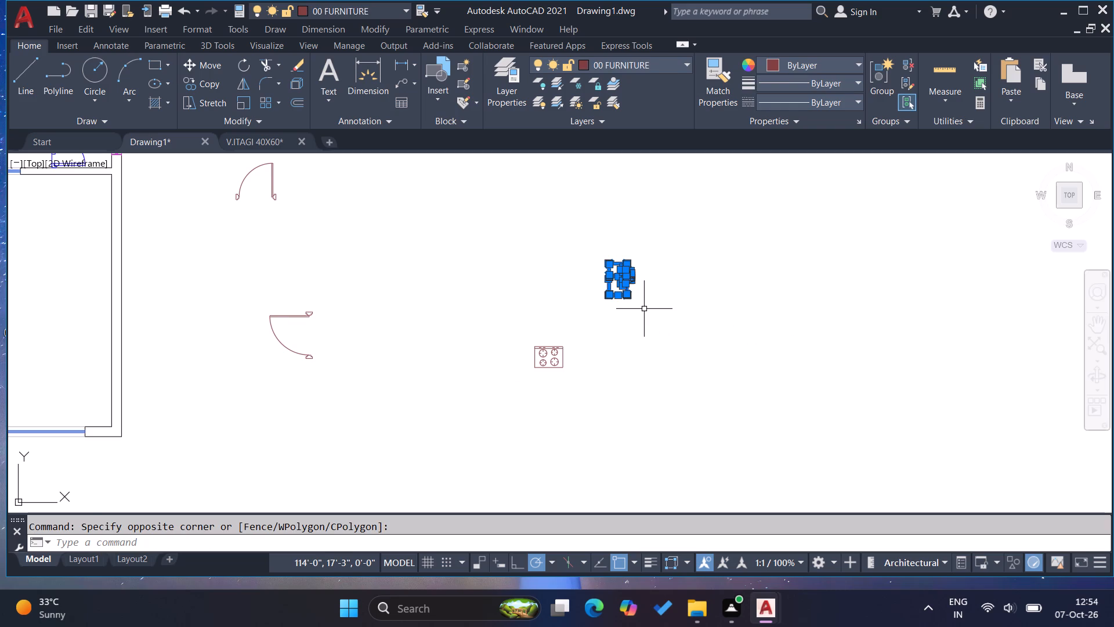
{"action": "key", "text": "Escape"}
{"action": "left_click_drag", "start_coordinate": [651, 315], "coordinate": [642, 308]}
{"action": "left_click", "coordinate": [562, 238]}
{"action": "key", "text": "g"}
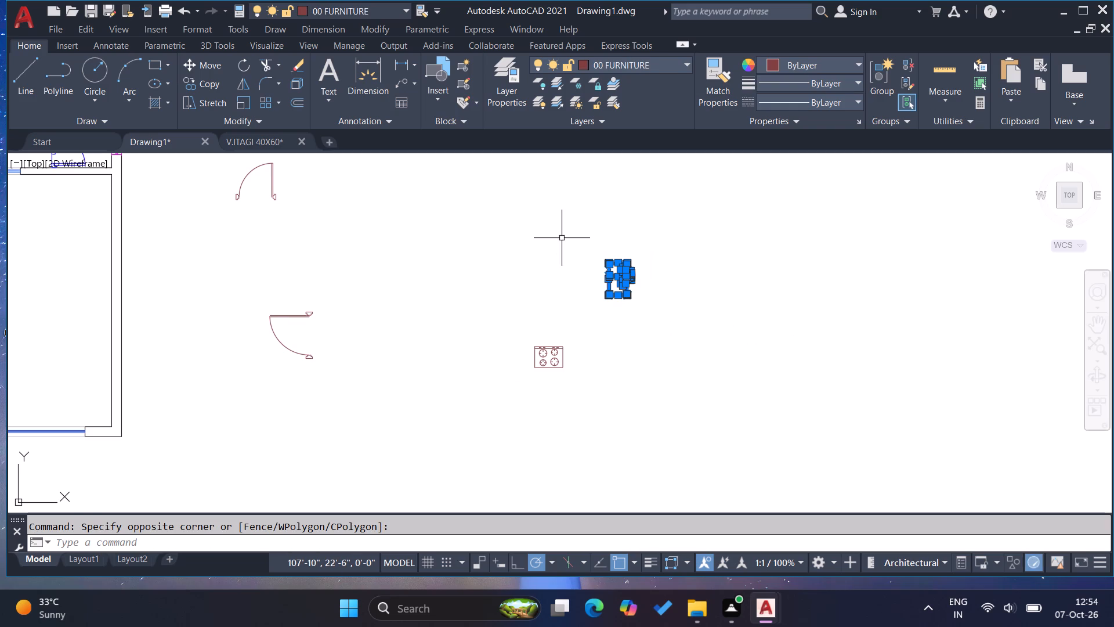
{"action": "key", "text": "Return"}
Move the hob by its bottom-edge midpoint onto the kitchen counter, against the inner wall line at the window.
{"action": "left_click", "coordinate": [547, 384]}
{"action": "left_click", "coordinate": [539, 320]}
{"action": "key", "text": "m"}
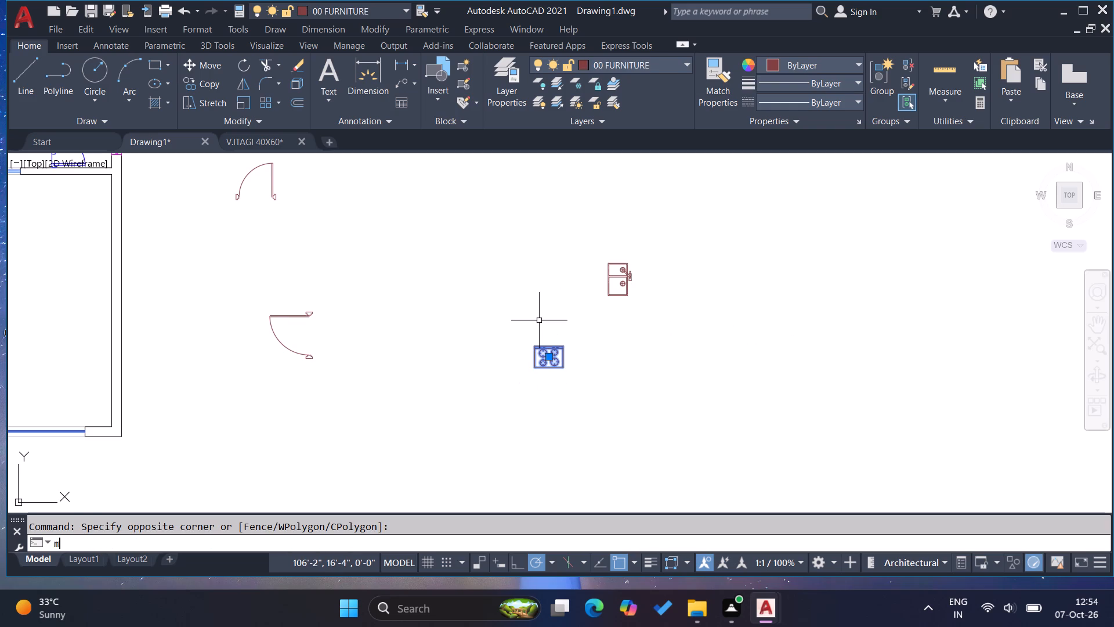
{"action": "key", "text": "Return"}
{"action": "scroll", "coordinate": [542, 385], "scroll_direction": "up", "scroll_amount": 3}
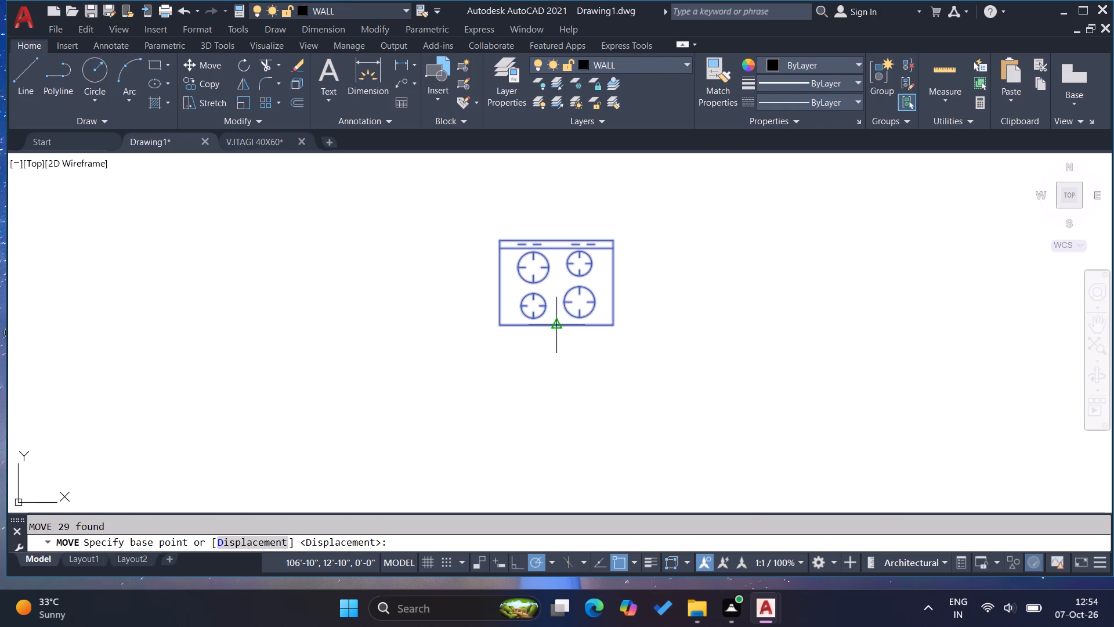
{"action": "left_click", "coordinate": [560, 327]}
{"action": "scroll", "coordinate": [623, 349], "scroll_direction": "down", "scroll_amount": 6}
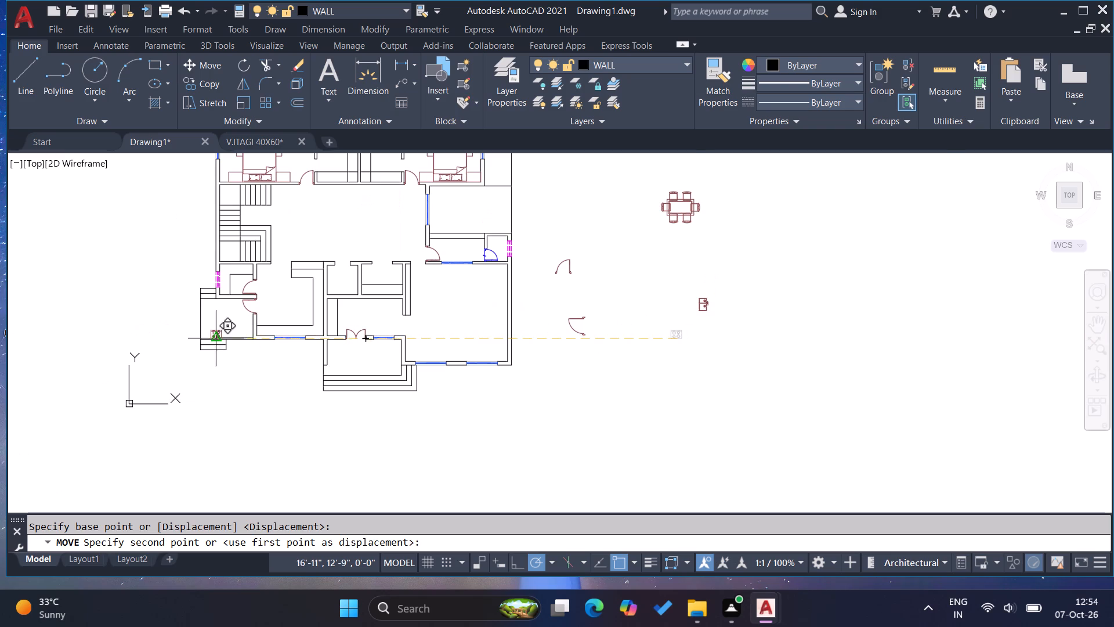
{"action": "scroll", "coordinate": [215, 338], "scroll_direction": "up", "scroll_amount": 1}
{"action": "scroll", "coordinate": [335, 331], "scroll_direction": "up", "scroll_amount": 3}
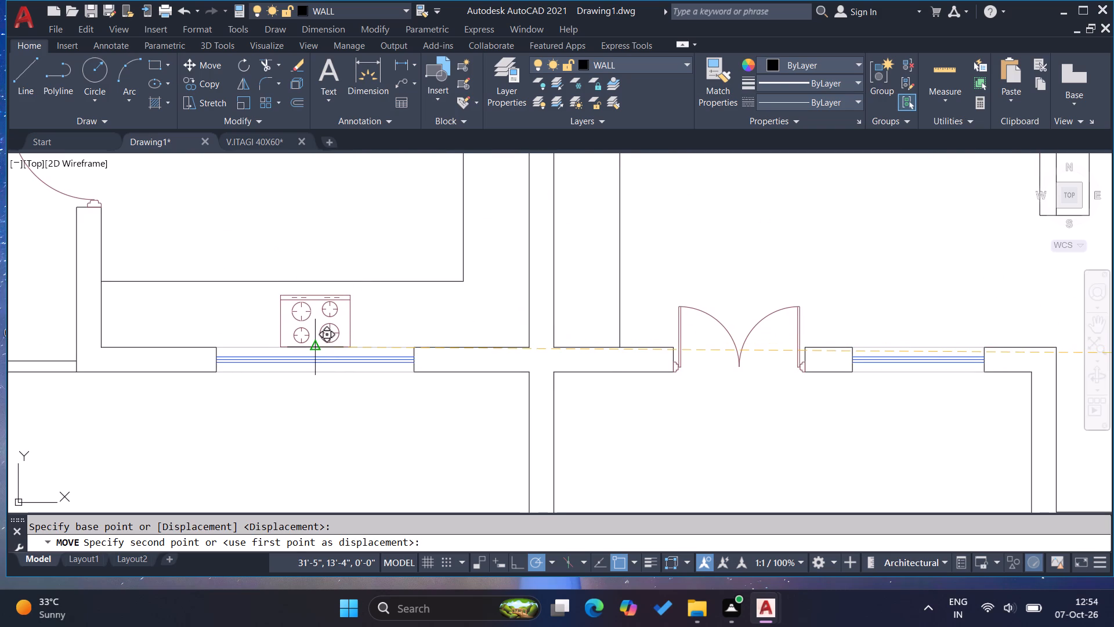
{"action": "left_click", "coordinate": [313, 344]}
{"action": "scroll", "coordinate": [342, 312], "scroll_direction": "up", "scroll_amount": 1}
{"action": "key", "text": "Escape"}
Move the hob slightly upward on the counter, leaving a small gap from the window wall.
{"action": "left_click", "coordinate": [372, 321]}
{"action": "left_click", "coordinate": [320, 308]}
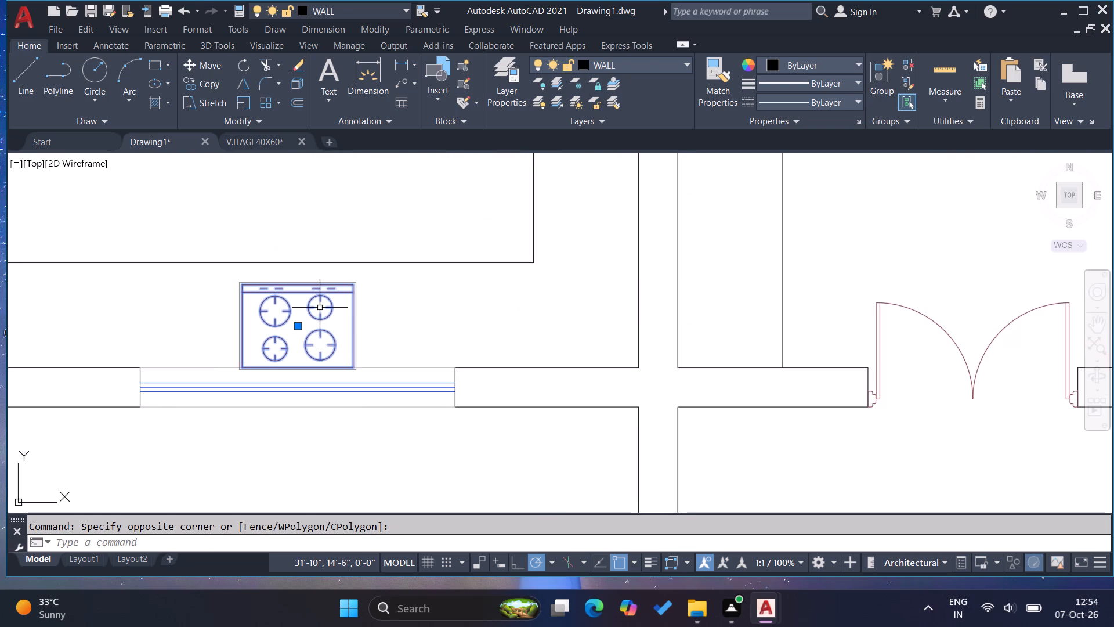
{"action": "key", "text": "m"}
{"action": "key", "text": "Return"}
{"action": "scroll", "coordinate": [307, 282], "scroll_direction": "up", "scroll_amount": 1}
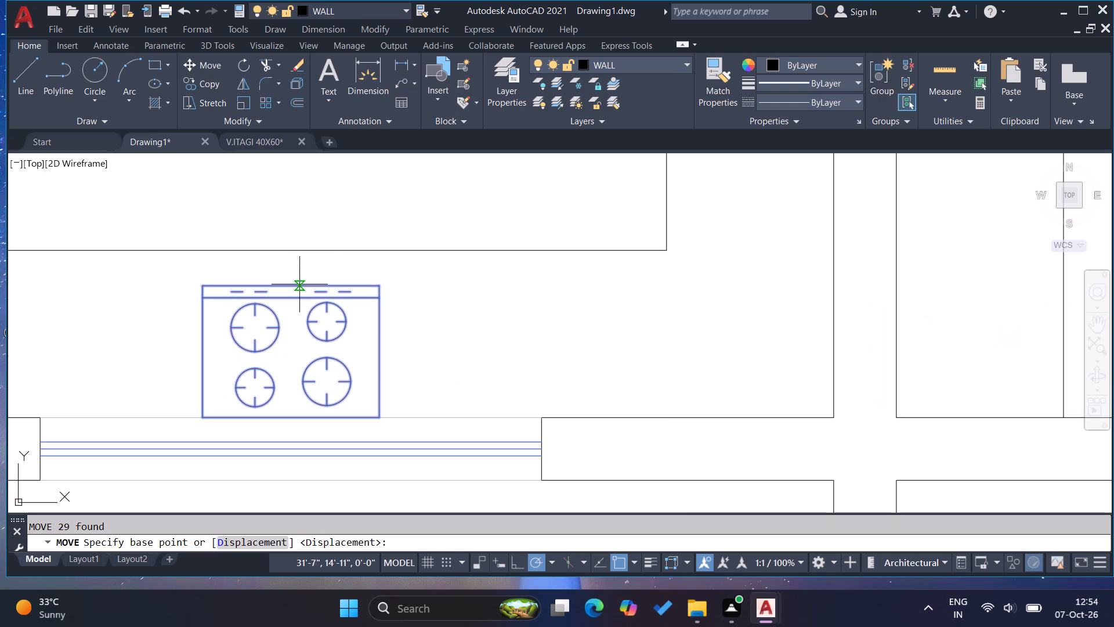
{"action": "left_click", "coordinate": [290, 289]}
{"action": "left_click", "coordinate": [292, 272]}
{"action": "key", "text": "Escape"}
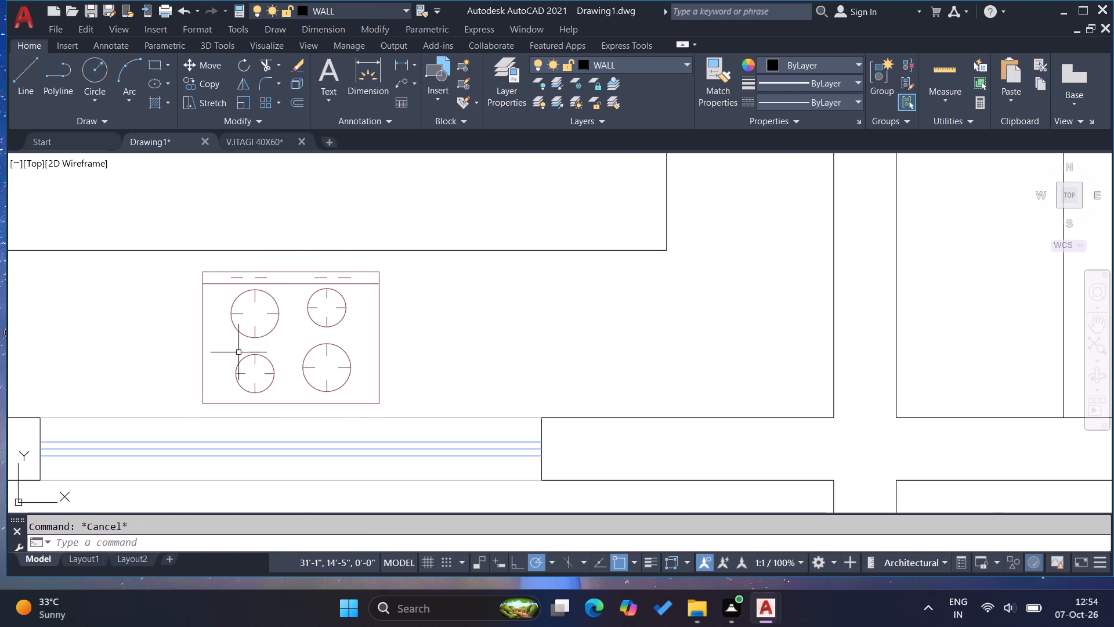
Move the grouped double sink from outside the plan into the kitchen, above the counter that holds the hob.
{"action": "scroll", "coordinate": [227, 365], "scroll_direction": "down", "scroll_amount": 6}
{"action": "left_click", "coordinate": [655, 336]}
{"action": "left_click", "coordinate": [622, 303]}
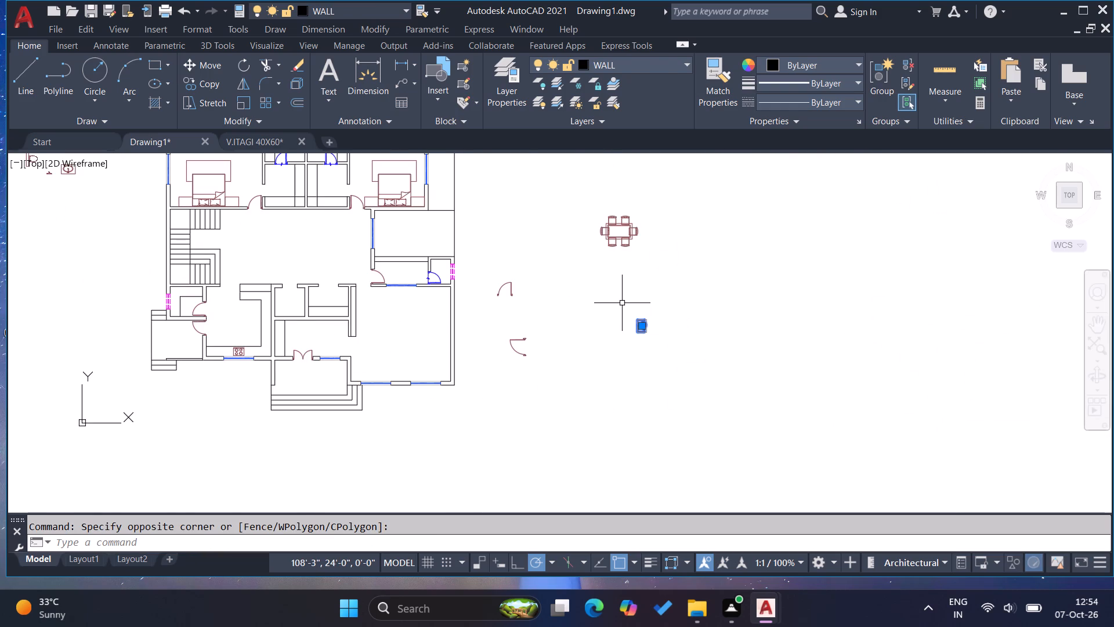
{"action": "key", "text": "m"}
{"action": "key", "text": "Return"}
{"action": "scroll", "coordinate": [620, 319], "scroll_direction": "up", "scroll_amount": 3}
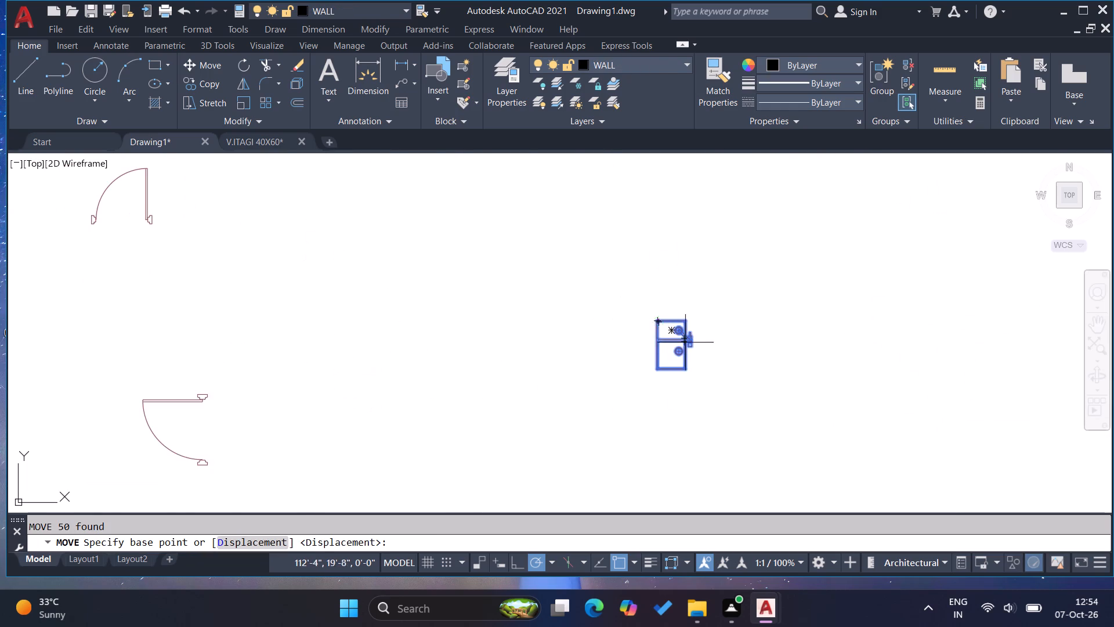
{"action": "scroll", "coordinate": [694, 348], "scroll_direction": "up", "scroll_amount": 4}
{"action": "left_click", "coordinate": [671, 326]}
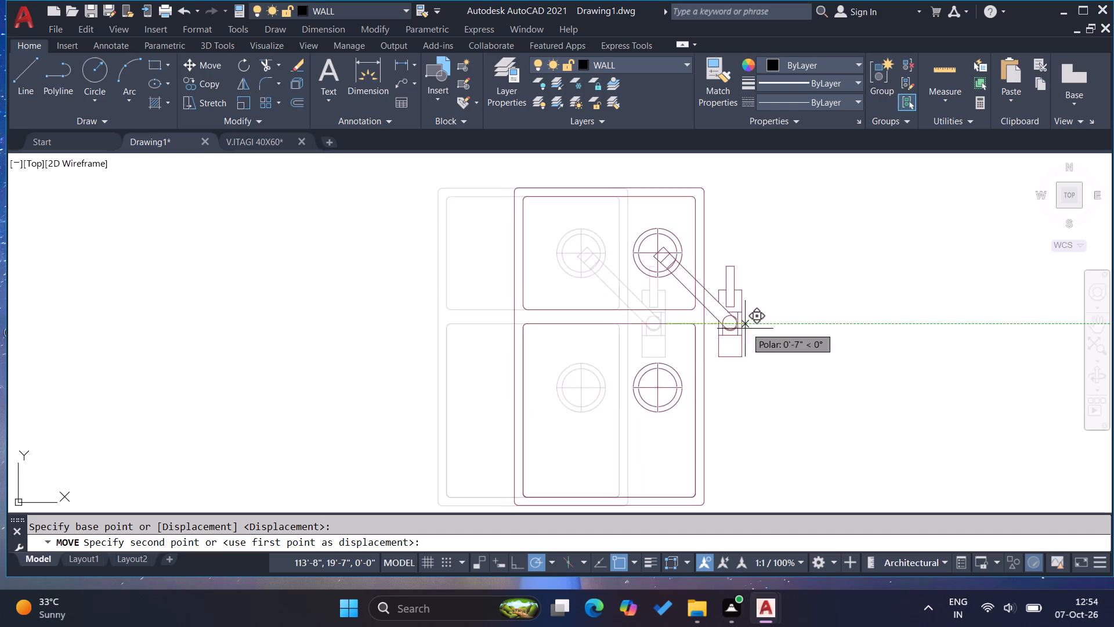
{"action": "scroll", "coordinate": [748, 323], "scroll_direction": "down", "scroll_amount": 6}
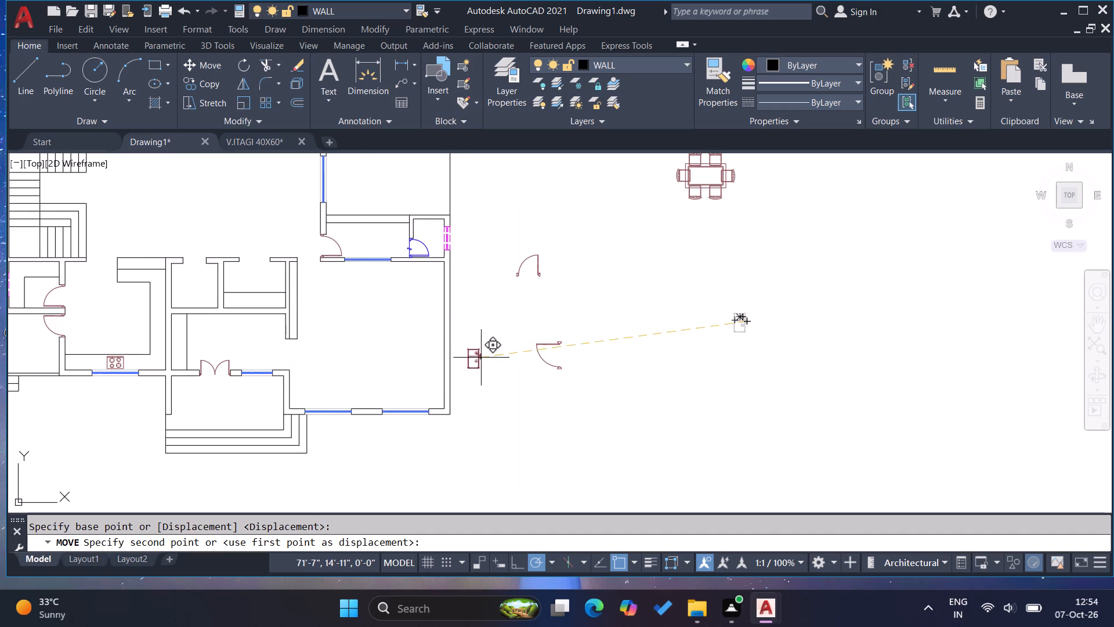
{"action": "scroll", "coordinate": [485, 359], "scroll_direction": "down", "scroll_amount": 1}
{"action": "scroll", "coordinate": [277, 338], "scroll_direction": "up", "scroll_amount": 6}
{"action": "scroll", "coordinate": [312, 340], "scroll_direction": "down", "scroll_amount": 3}
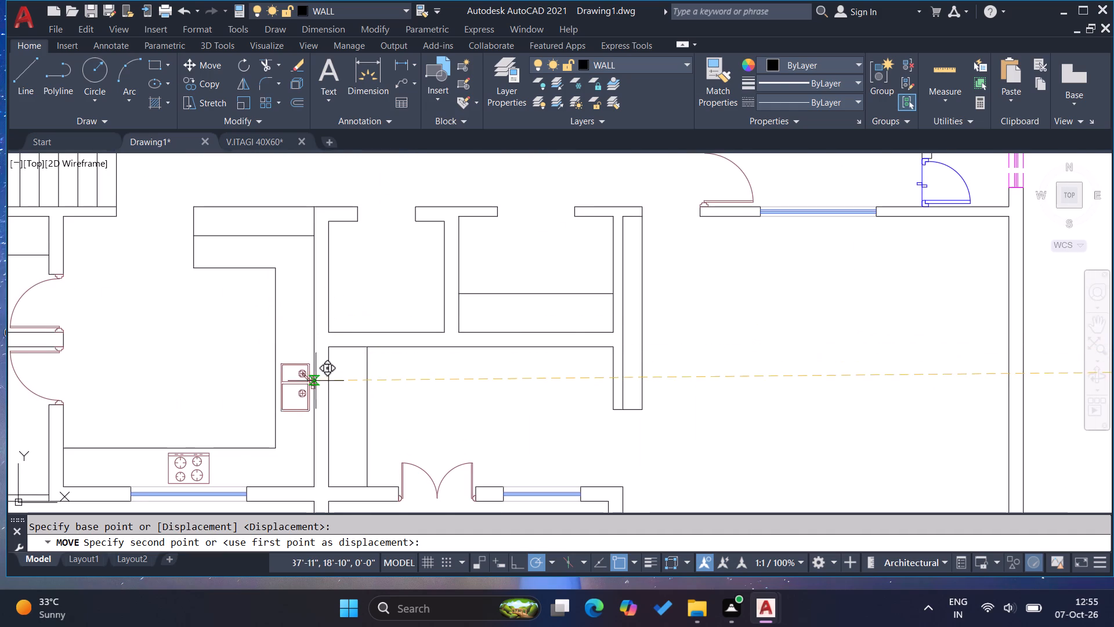
{"action": "scroll", "coordinate": [403, 340], "scroll_direction": "down", "scroll_amount": 2}
{"action": "scroll", "coordinate": [288, 379], "scroll_direction": "up", "scroll_amount": 2}
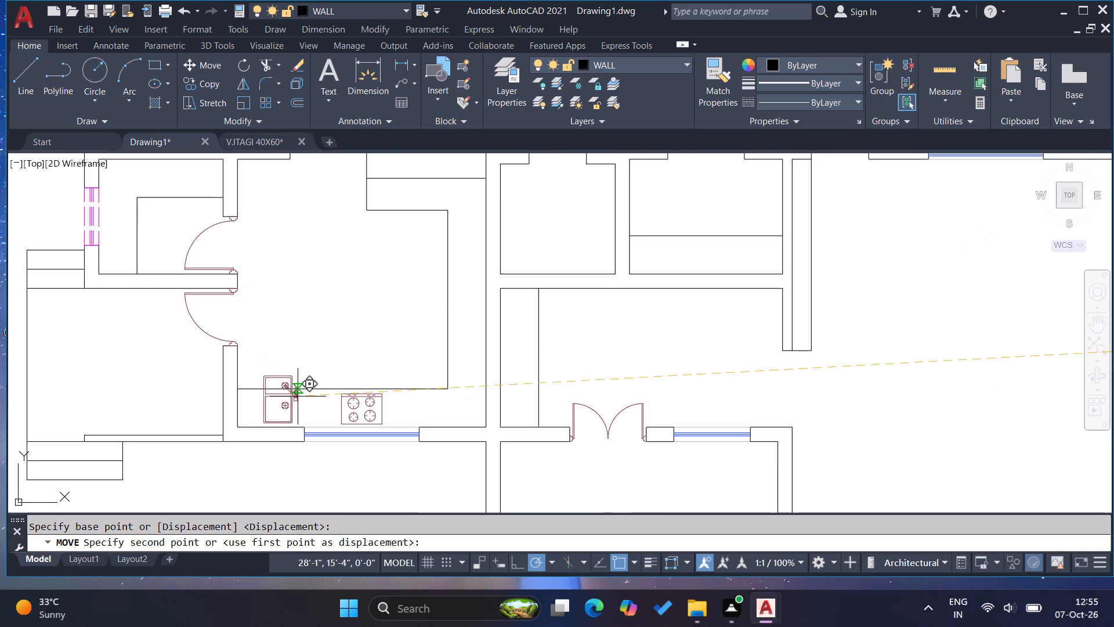
{"action": "scroll", "coordinate": [298, 397], "scroll_direction": "up", "scroll_amount": 2}
{"action": "left_click", "coordinate": [374, 260]}
{"action": "key", "text": "Escape"}
Rotate the double sink a quarter turn clockwise so its tap faces the window wall.
{"action": "left_click", "coordinate": [345, 268]}
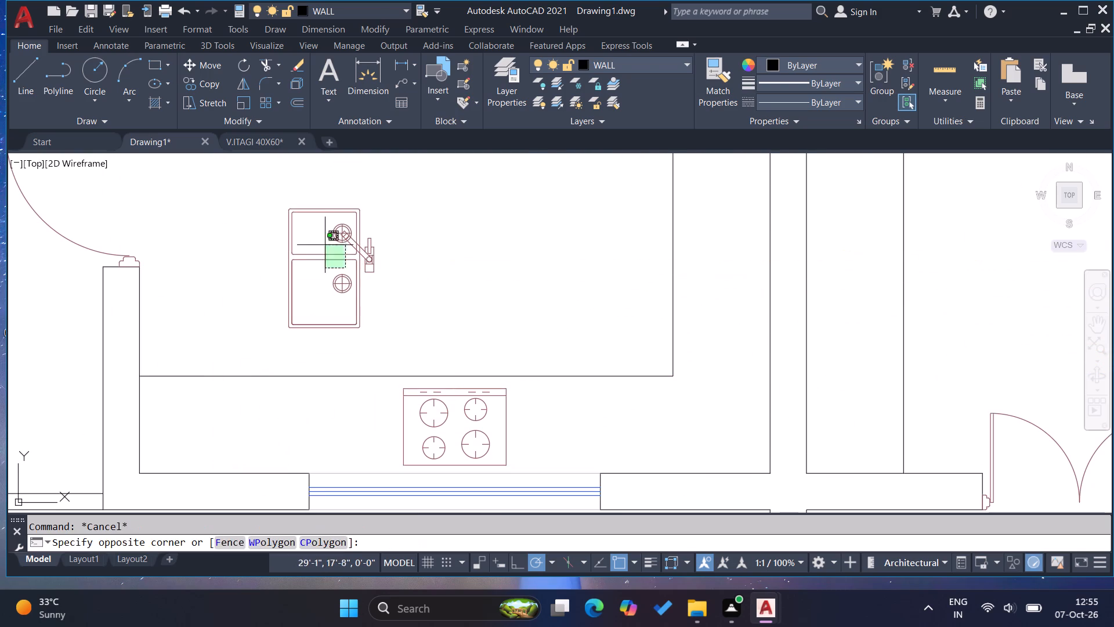
{"action": "left_click", "coordinate": [299, 218]}
{"action": "left_click", "coordinate": [243, 62]}
{"action": "left_click", "coordinate": [385, 195]}
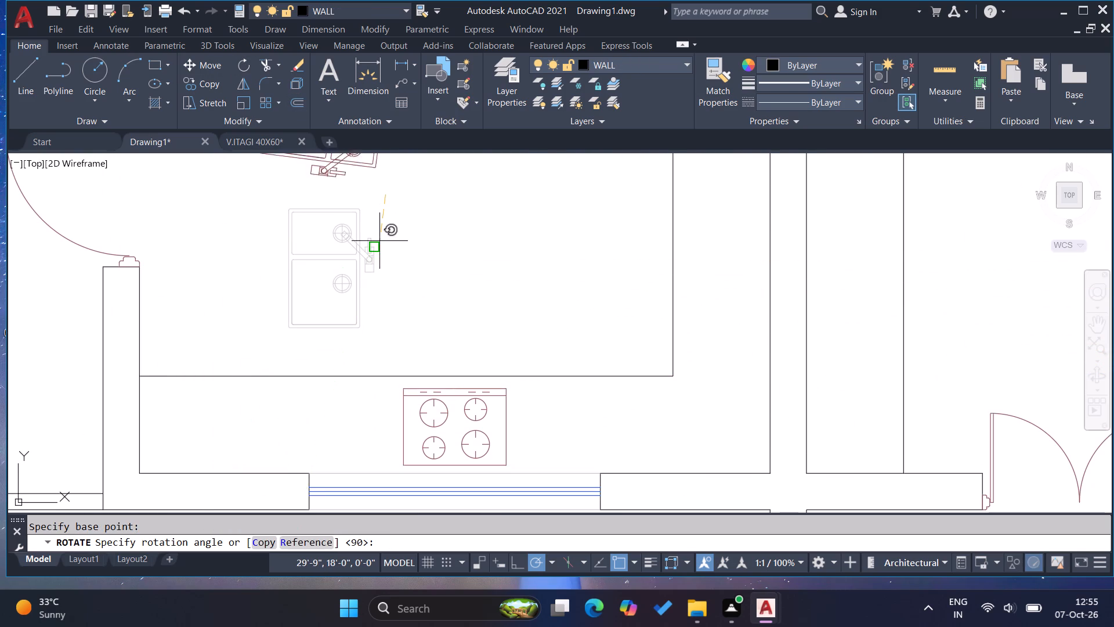
{"action": "left_click", "coordinate": [389, 319]}
Move the rotated double sink onto the kitchen counter beside the hob, in the corner near the utility-side wall.
{"action": "scroll", "coordinate": [390, 312], "scroll_direction": "down", "scroll_amount": 1}
{"action": "left_click", "coordinate": [382, 254]}
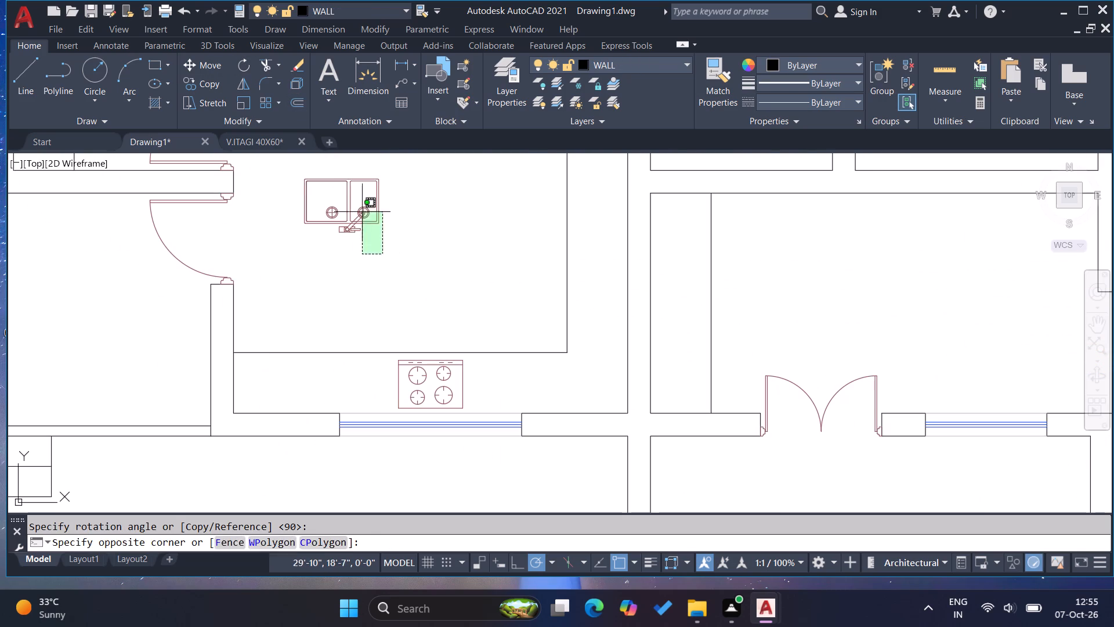
{"action": "left_click", "coordinate": [357, 195]}
{"action": "key", "text": "m"}
{"action": "key", "text": "Return"}
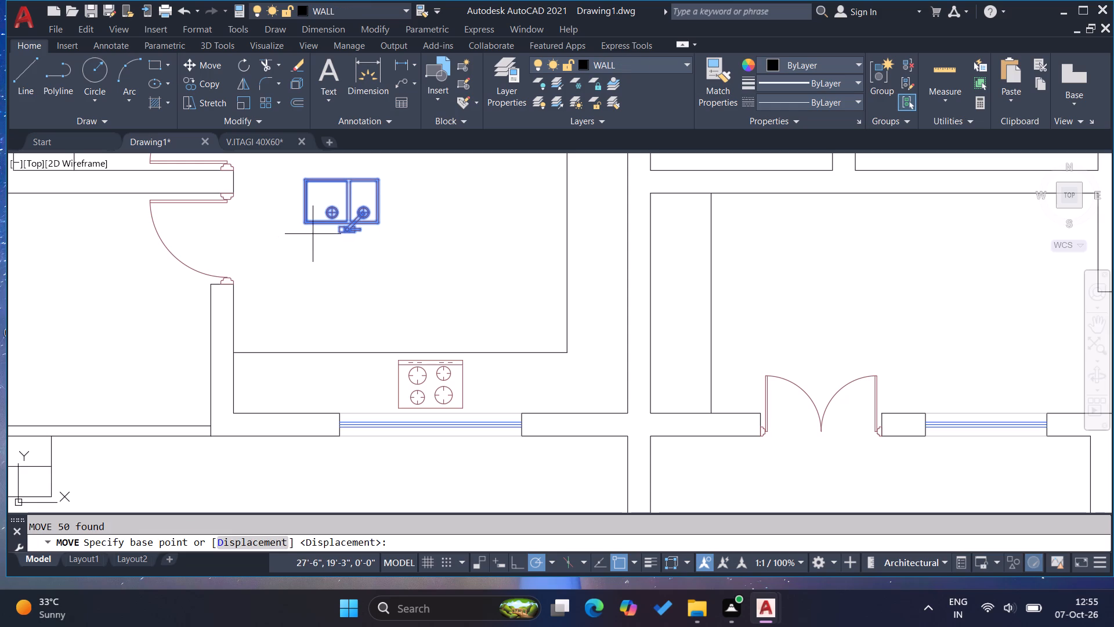
{"action": "left_click", "coordinate": [315, 226]}
{"action": "scroll", "coordinate": [259, 404], "scroll_direction": "up", "scroll_amount": 2}
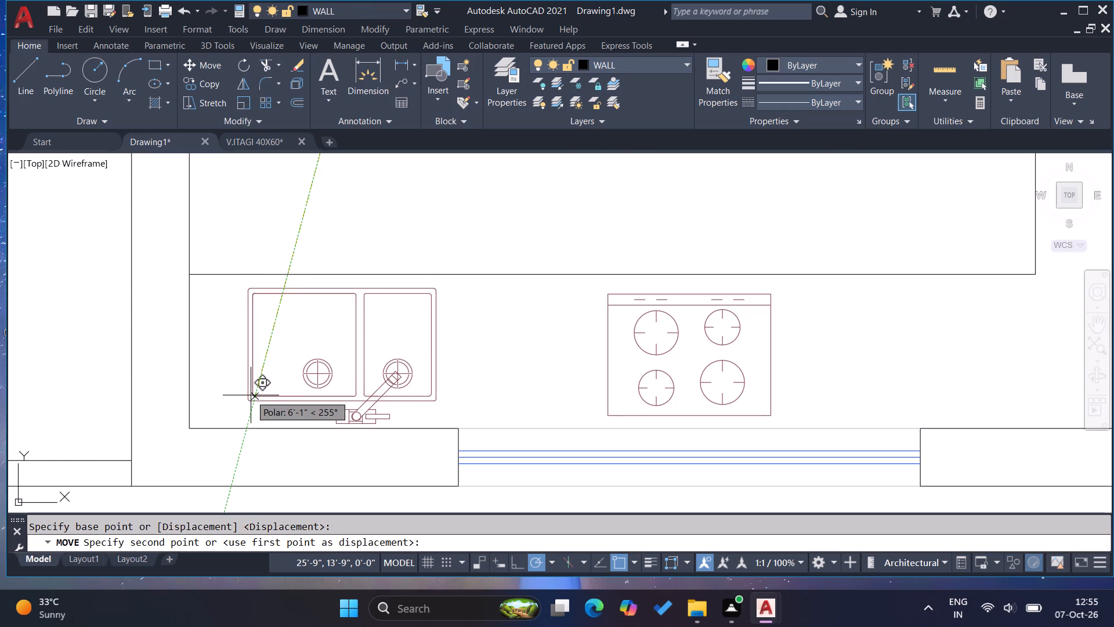
{"action": "left_click", "coordinate": [251, 395]}
{"action": "key", "text": "Escape"}
{"action": "key", "text": "Escape"}
{"action": "key", "text": "Escape"}
{"action": "scroll", "coordinate": [254, 361], "scroll_direction": "down", "scroll_amount": 2}
{"action": "key", "text": "Escape"}
{"action": "key", "text": "Escape"}
{"action": "scroll", "coordinate": [252, 346], "scroll_direction": "down", "scroll_amount": 1}
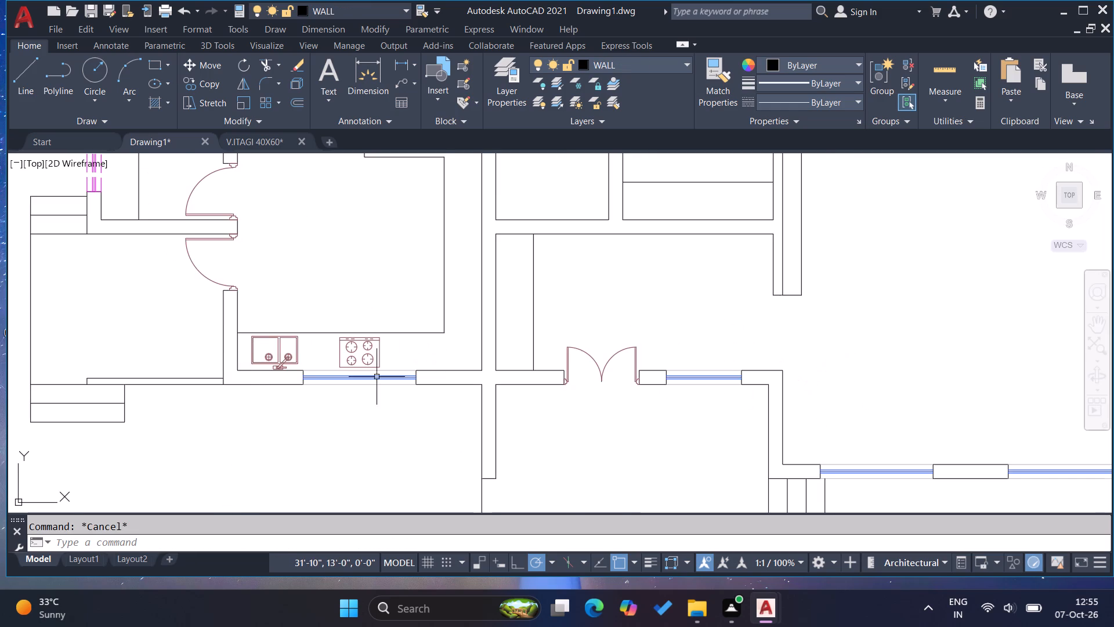
Move the hob about 1'-8" horizontally along the counter, away from the sink.
{"action": "scroll", "coordinate": [374, 360], "scroll_direction": "up", "scroll_amount": 2}
{"action": "left_click", "coordinate": [422, 354]}
{"action": "left_click", "coordinate": [376, 331]}
{"action": "key", "text": "m"}
{"action": "key", "text": "Return"}
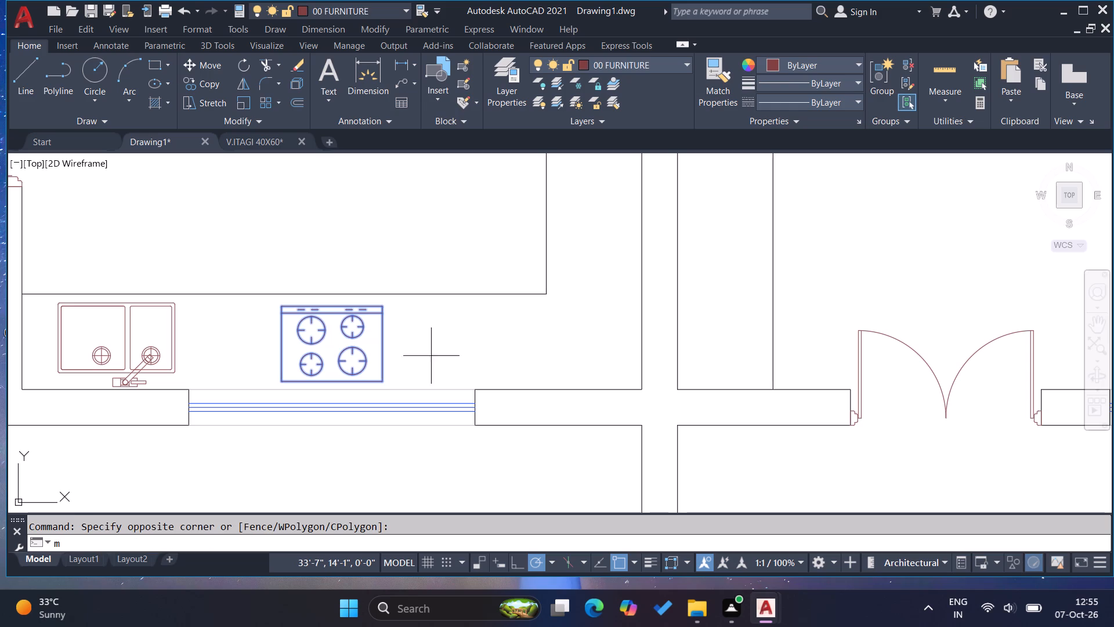
{"action": "left_click", "coordinate": [388, 344]}
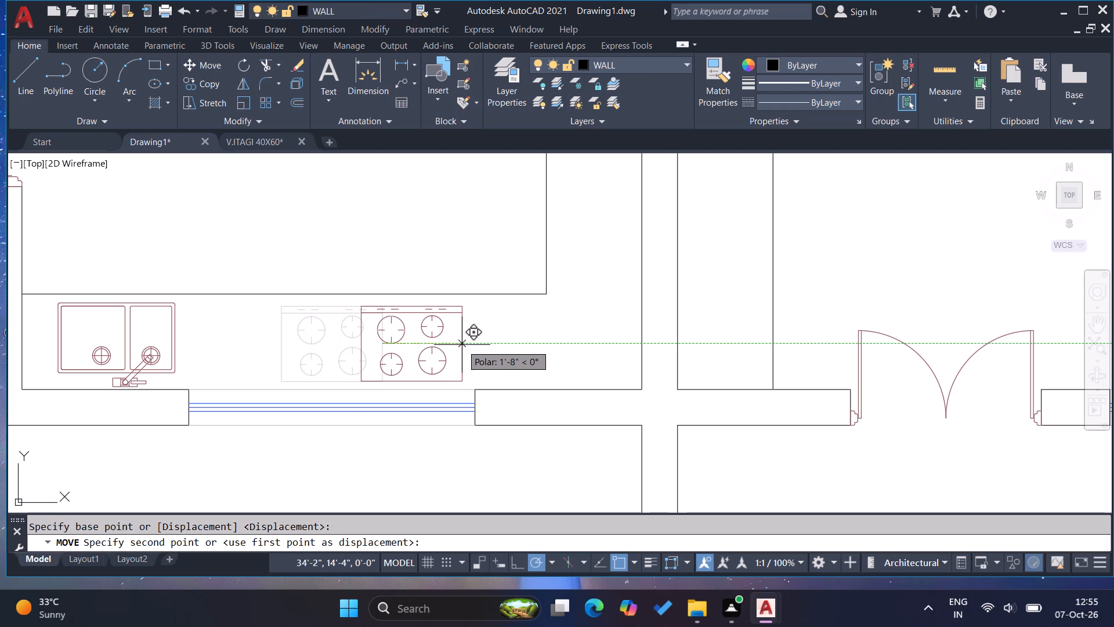
{"action": "left_click", "coordinate": [462, 345]}
{"action": "key", "text": "Escape"}
{"action": "key", "text": "Escape"}
{"action": "scroll", "coordinate": [291, 383], "scroll_direction": "down", "scroll_amount": 2}
{"action": "key", "text": "Escape"}
{"action": "scroll", "coordinate": [296, 385], "scroll_direction": "down", "scroll_amount": 2}
{"action": "key", "text": "Escape"}
{"action": "key", "text": "Escape"}
{"action": "key", "text": "Escape"}
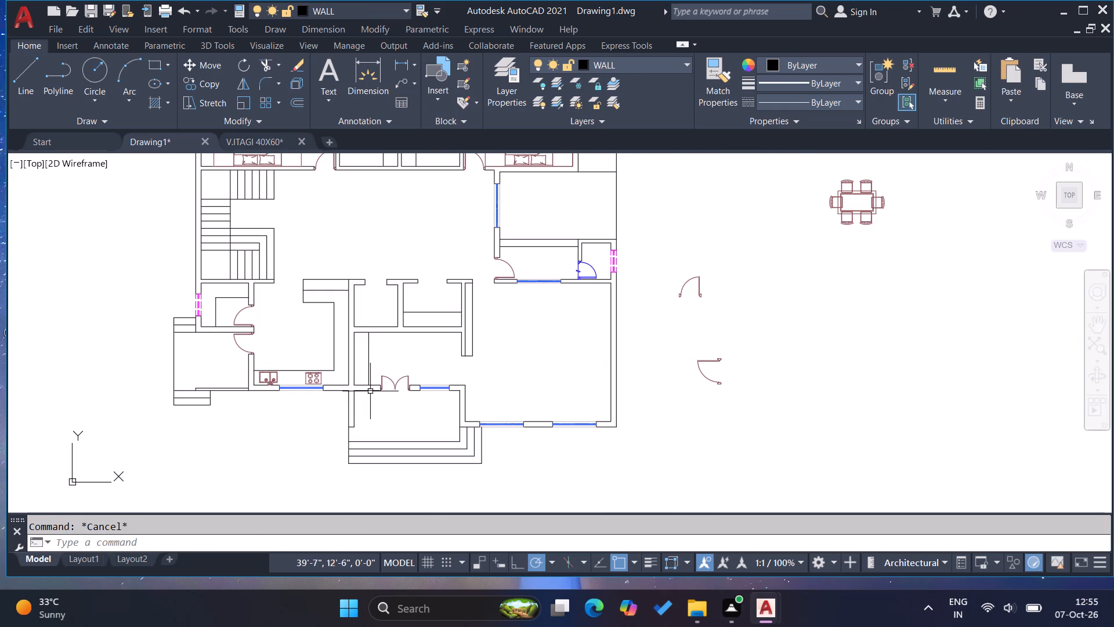
Group all the linework of the pasted six-seat dining set into one object.
{"action": "scroll", "coordinate": [463, 358], "scroll_direction": "down", "scroll_amount": 1}
{"action": "left_click", "coordinate": [702, 279]}
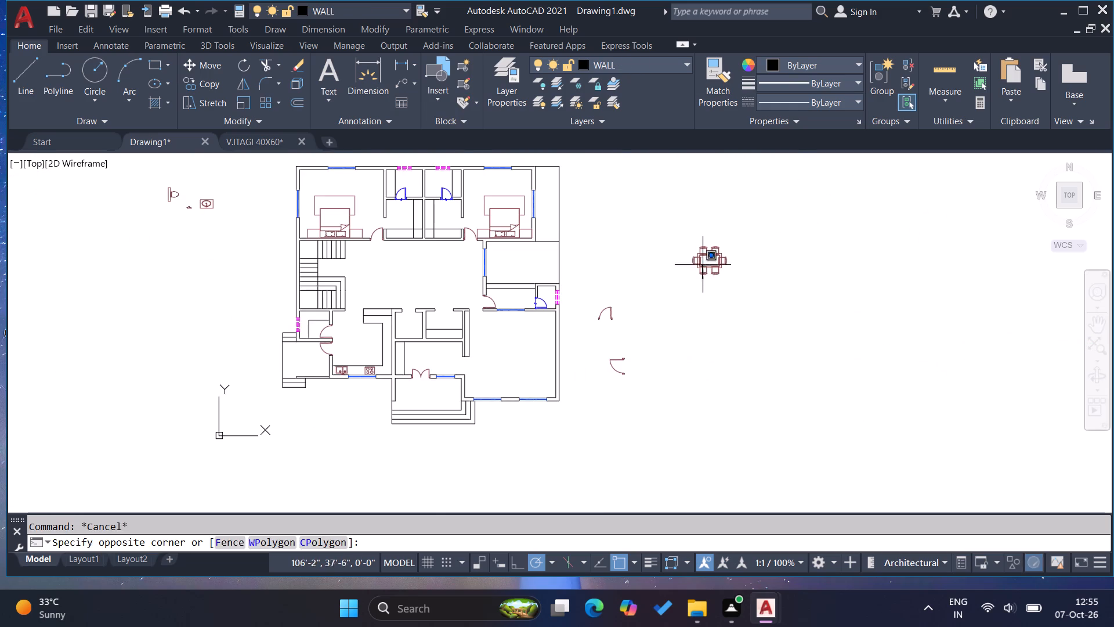
{"action": "left_click", "coordinate": [701, 257]}
{"action": "key", "text": "Escape"}
{"action": "left_click_drag", "start_coordinate": [750, 295], "coordinate": [744, 290]}
{"action": "left_click", "coordinate": [686, 218]}
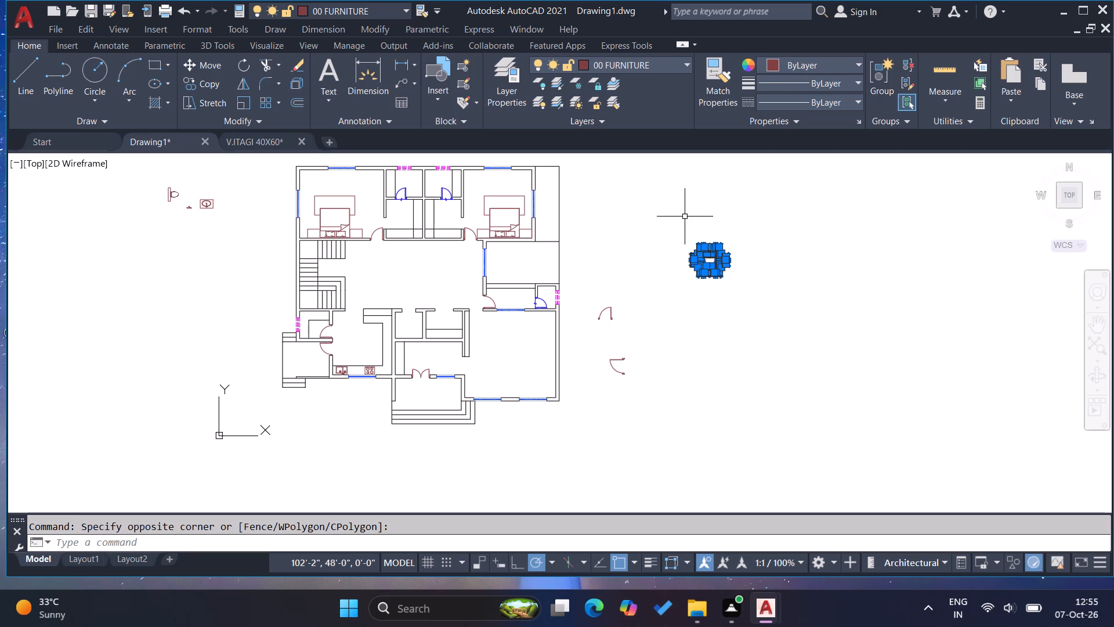
{"action": "key", "text": "g"}
{"action": "key", "text": "Return"}
Move the grouped dining set from outside the plan into the central hall, beside the staircase.
{"action": "left_click", "coordinate": [711, 259]}
{"action": "left_click", "coordinate": [701, 247]}
{"action": "key", "text": "m"}
{"action": "key", "text": "Return"}
{"action": "left_click", "coordinate": [709, 266]}
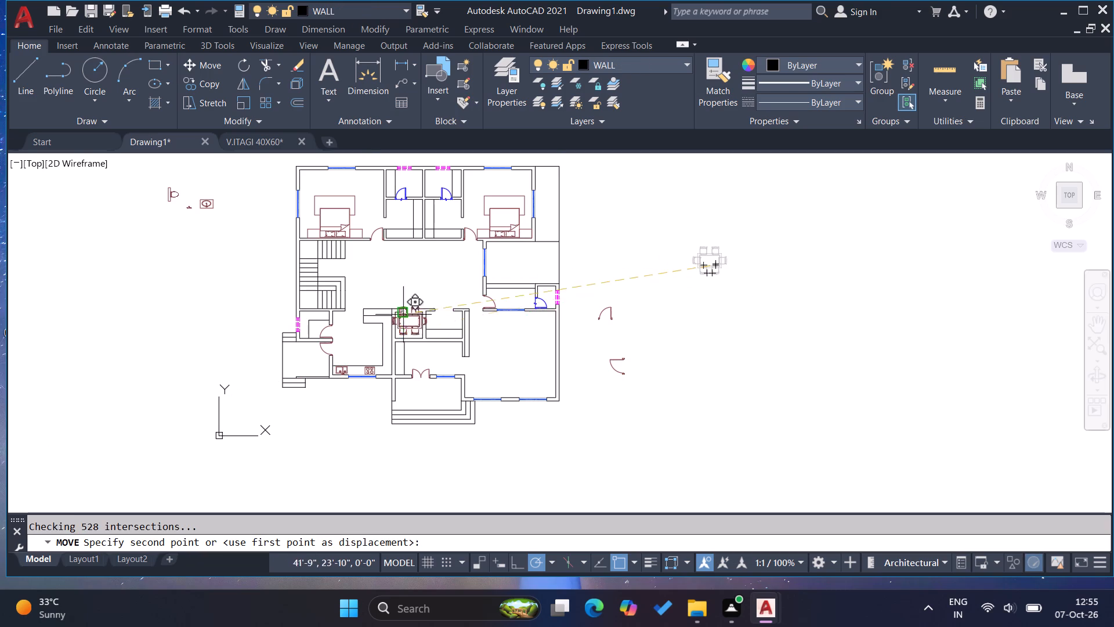
{"action": "scroll", "coordinate": [408, 276], "scroll_direction": "up", "scroll_amount": 2}
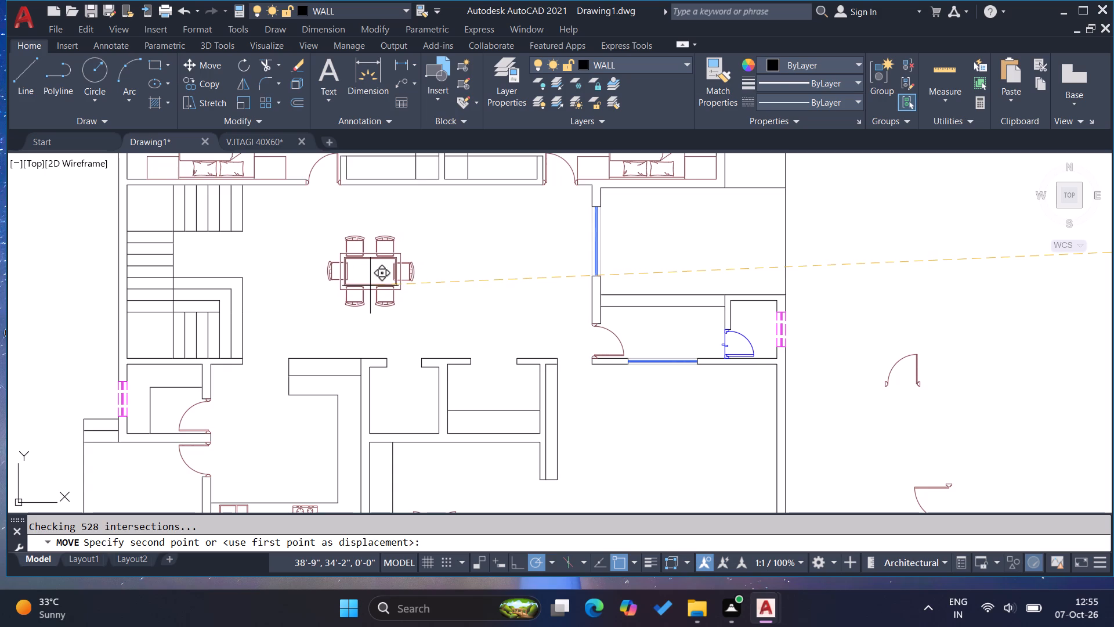
{"action": "left_click", "coordinate": [370, 286]}
{"action": "key", "text": "Escape"}
{"action": "key", "text": "Escape"}
{"action": "key", "text": "Escape"}
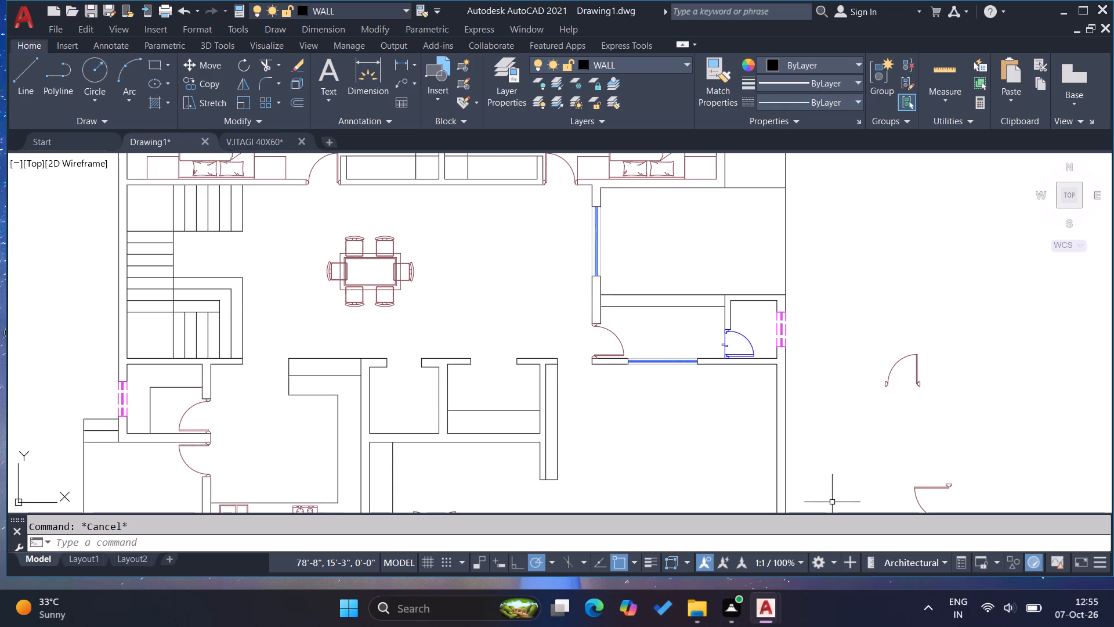
{"action": "key", "text": "Escape"}
{"action": "key", "text": "Escape"}
{"action": "key", "text": "Escape"}
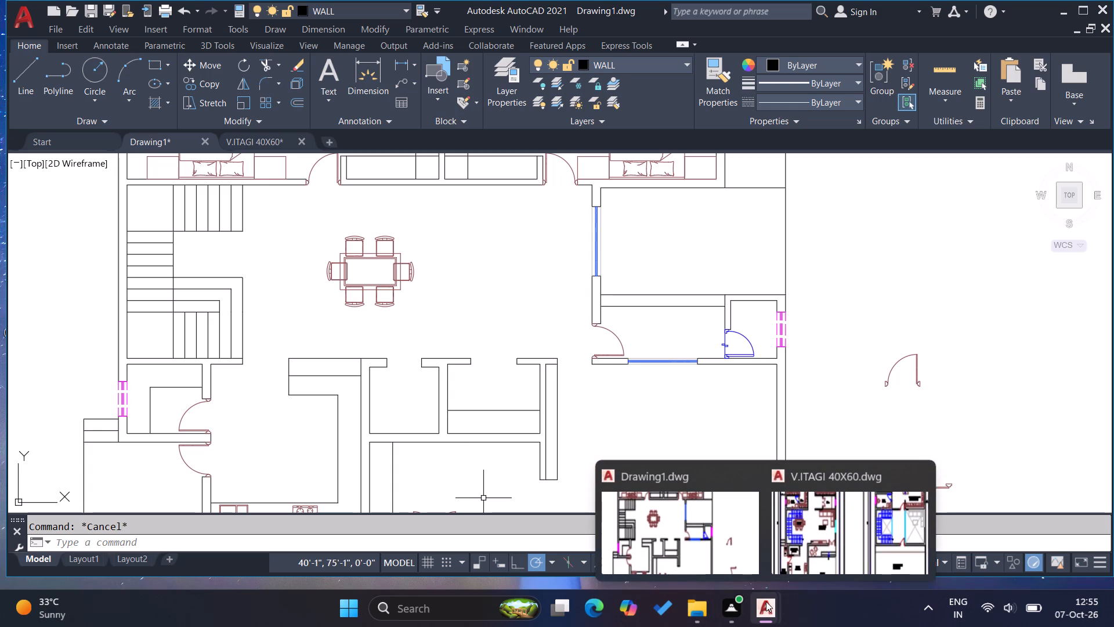
Copy the living area's L-shaped sofa set from V.ITAGI 40X60 into Drawing1's central hall, against the upper wall beside the dining set.
{"action": "left_click", "coordinate": [824, 535]}
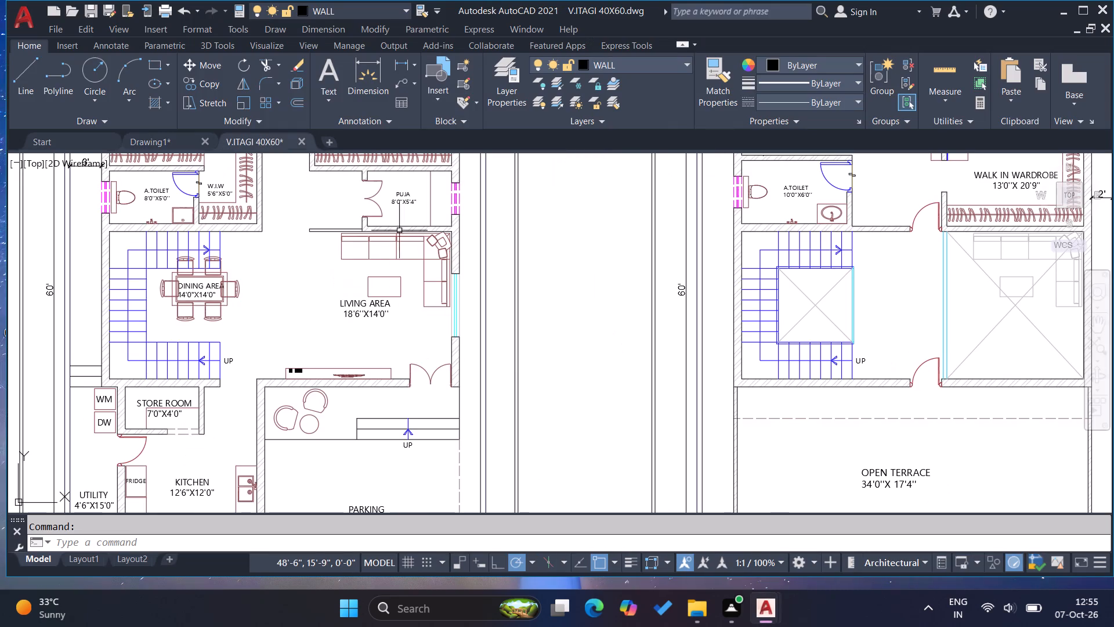
{"action": "key", "text": "Escape"}
{"action": "key", "text": "Escape"}
{"action": "left_click", "coordinate": [422, 265]}
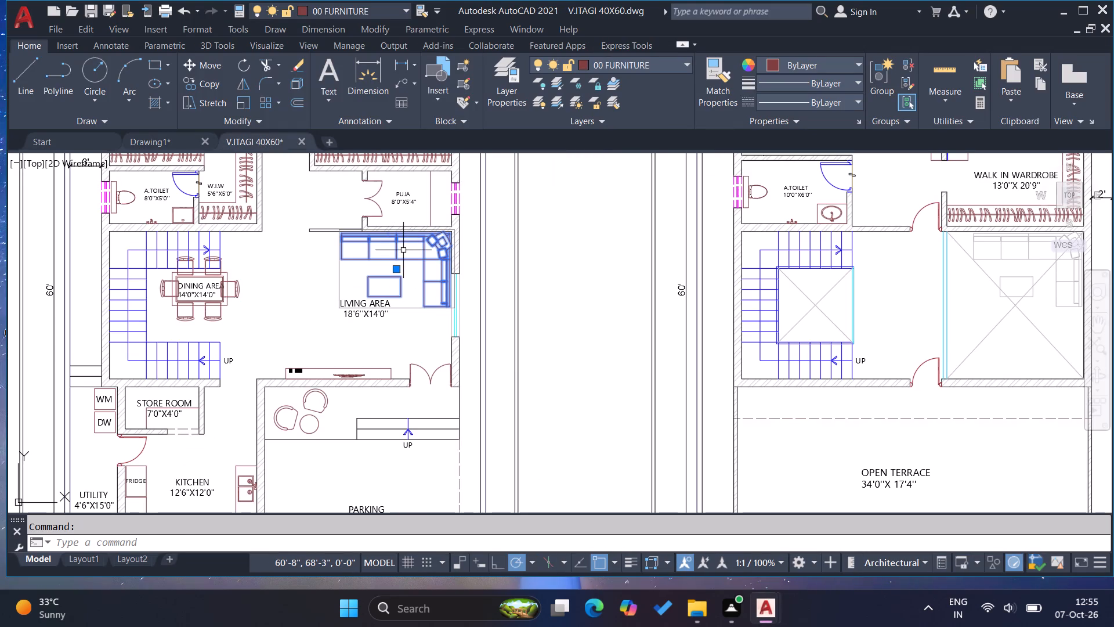
{"action": "key", "text": "ctrl+c"}
{"action": "left_click", "coordinate": [182, 142]}
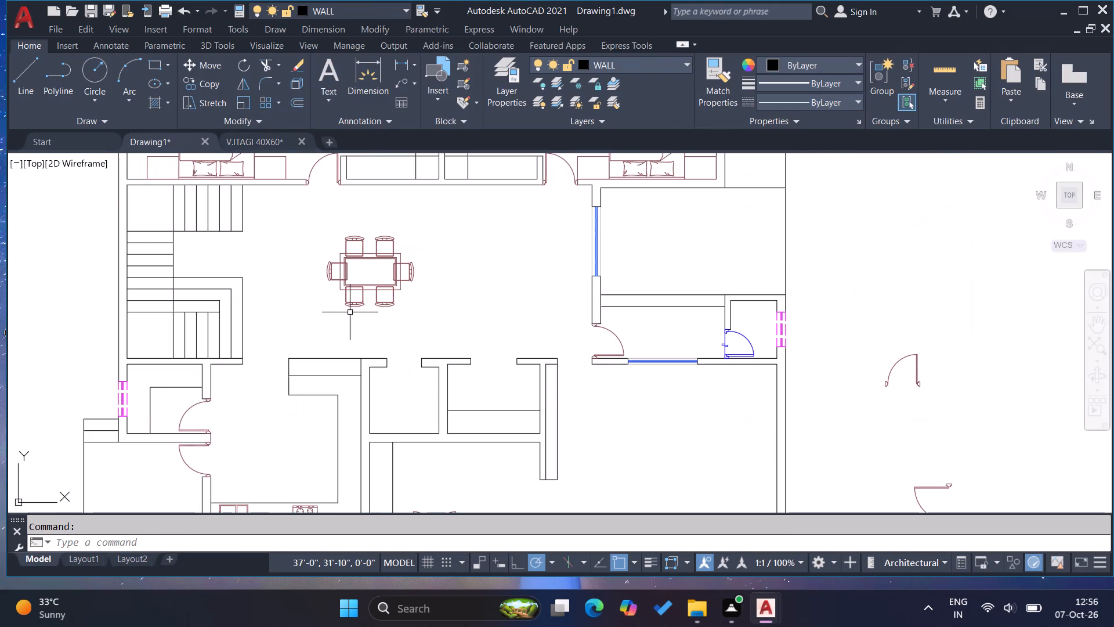
{"action": "key", "text": "ctrl+v"}
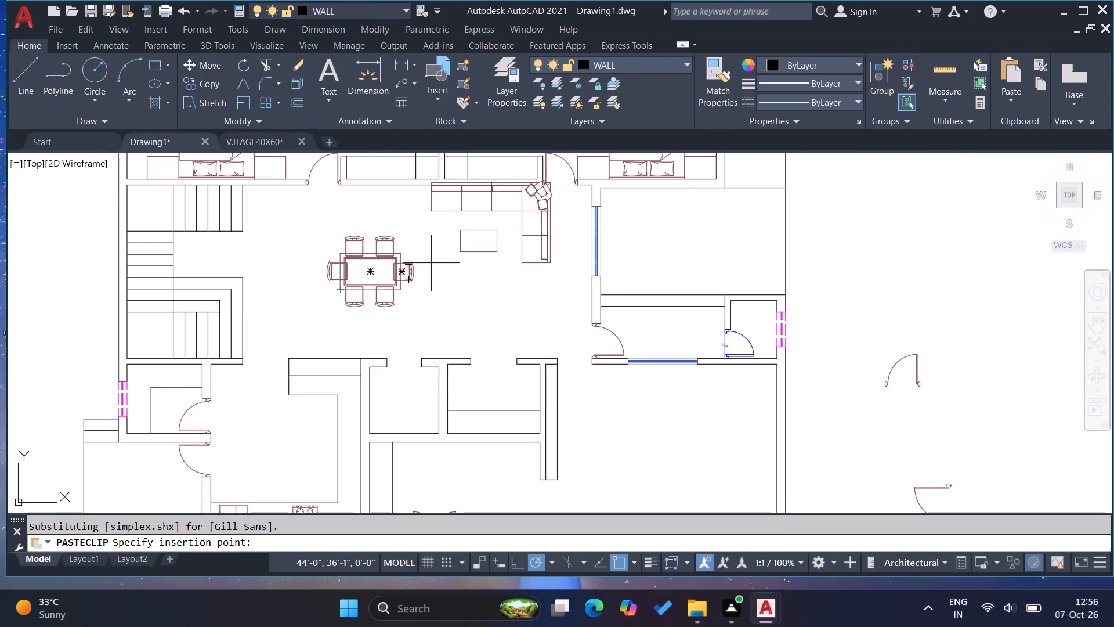
{"action": "left_click", "coordinate": [422, 267]}
{"action": "key", "text": "Escape"}
{"action": "key", "text": "Escape"}
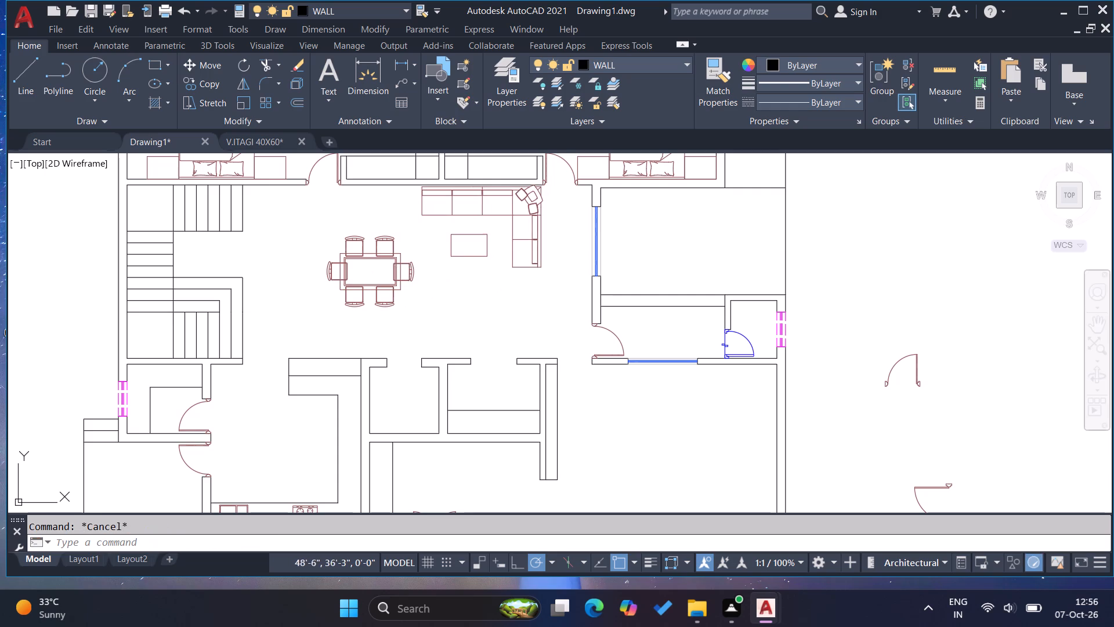
Examine how the pasted sofa set fits against the upper hall wall and the neighbouring bedroom doorway.
{"action": "scroll", "coordinate": [542, 185], "scroll_direction": "up", "scroll_amount": 4}
{"action": "scroll", "coordinate": [512, 239], "scroll_direction": "down", "scroll_amount": 2}
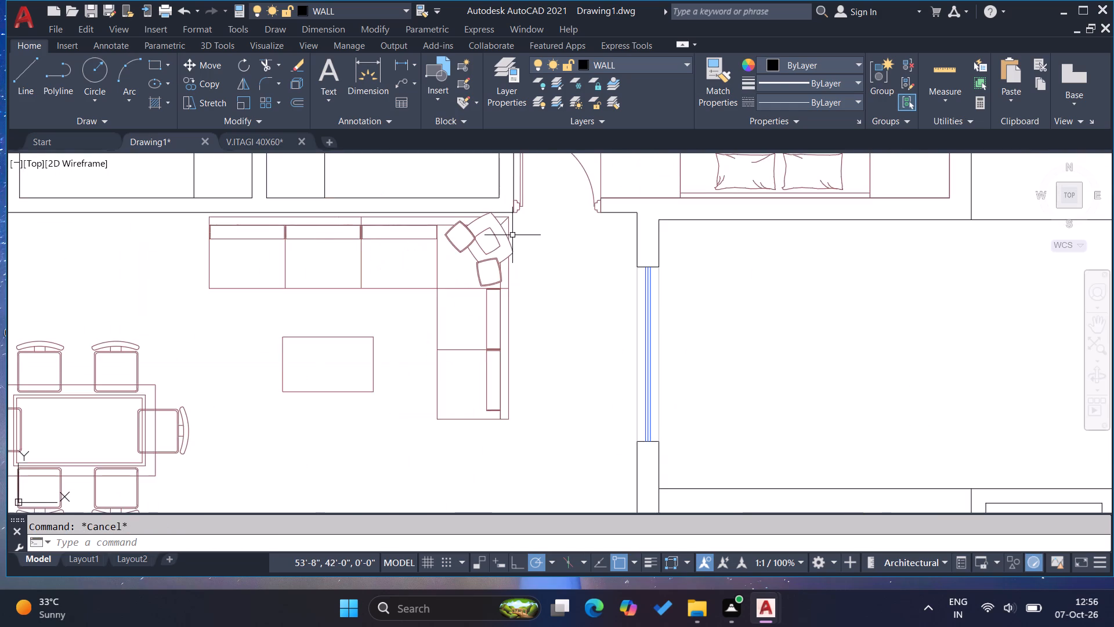
{"action": "scroll", "coordinate": [512, 235], "scroll_direction": "down", "scroll_amount": 2}
{"action": "key", "text": "Escape"}
{"action": "key", "text": "Escape"}
{"action": "key", "text": "Escape"}
{"action": "scroll", "coordinate": [494, 242], "scroll_direction": "down", "scroll_amount": 1}
{"action": "scroll", "coordinate": [486, 328], "scroll_direction": "up", "scroll_amount": 1}
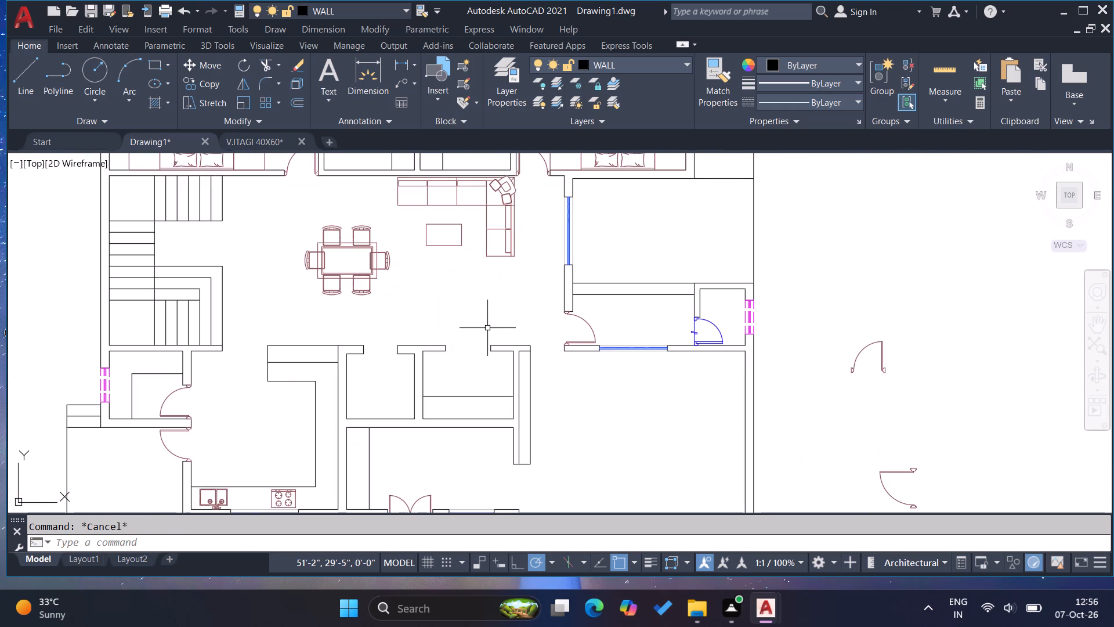
{"action": "key", "text": "Escape"}
{"action": "key", "text": "Escape"}
Move the dining set about 2'-11" horizontally toward the staircase, away from the sofa set.
{"action": "left_click", "coordinate": [345, 296]}
{"action": "left_click", "coordinate": [332, 272]}
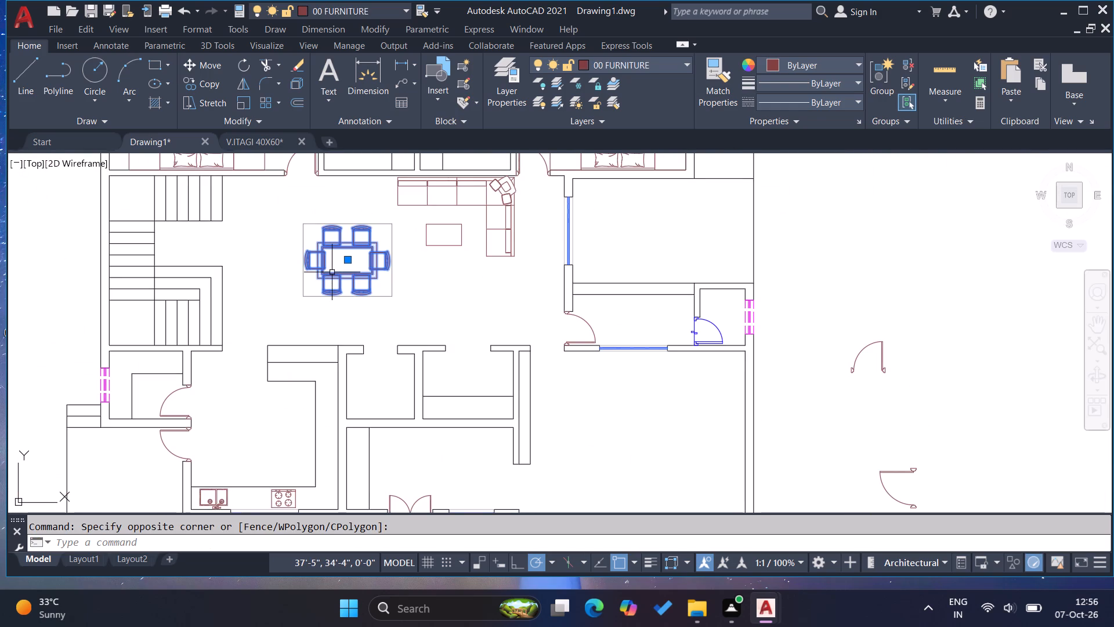
{"action": "key", "text": "m"}
{"action": "key", "text": "Return"}
{"action": "left_click", "coordinate": [298, 263]}
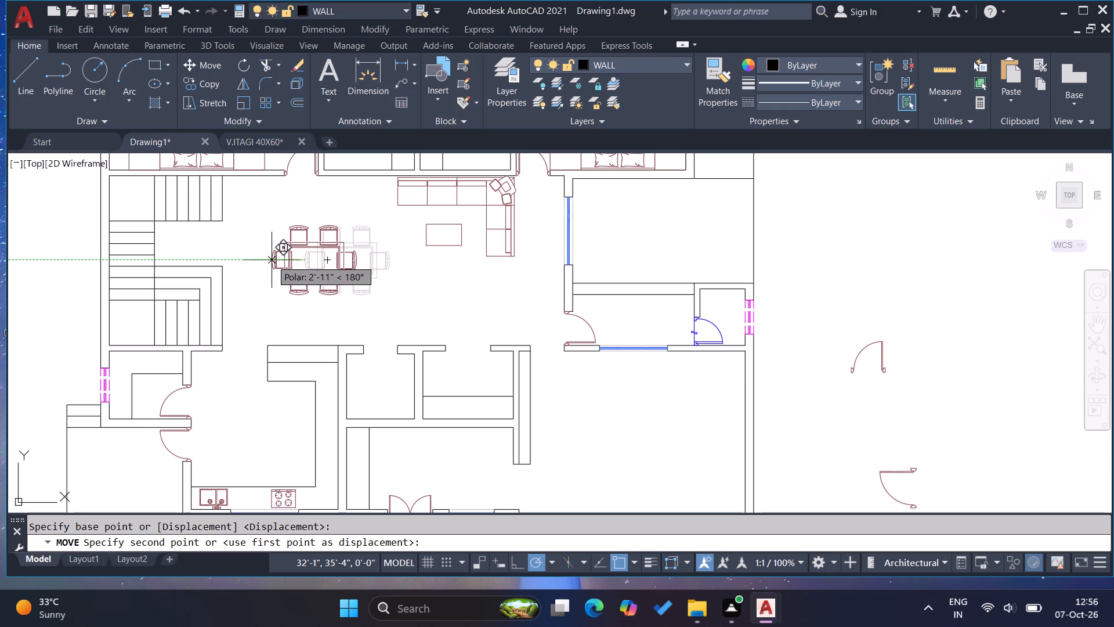
{"action": "left_click", "coordinate": [272, 260]}
{"action": "key", "text": "Escape"}
{"action": "key", "text": "Escape"}
{"action": "key", "text": "Escape"}
{"action": "key", "text": "Escape"}
{"action": "key", "text": "Escape"}
{"action": "key", "text": "Escape"}
{"action": "key", "text": "Escape"}
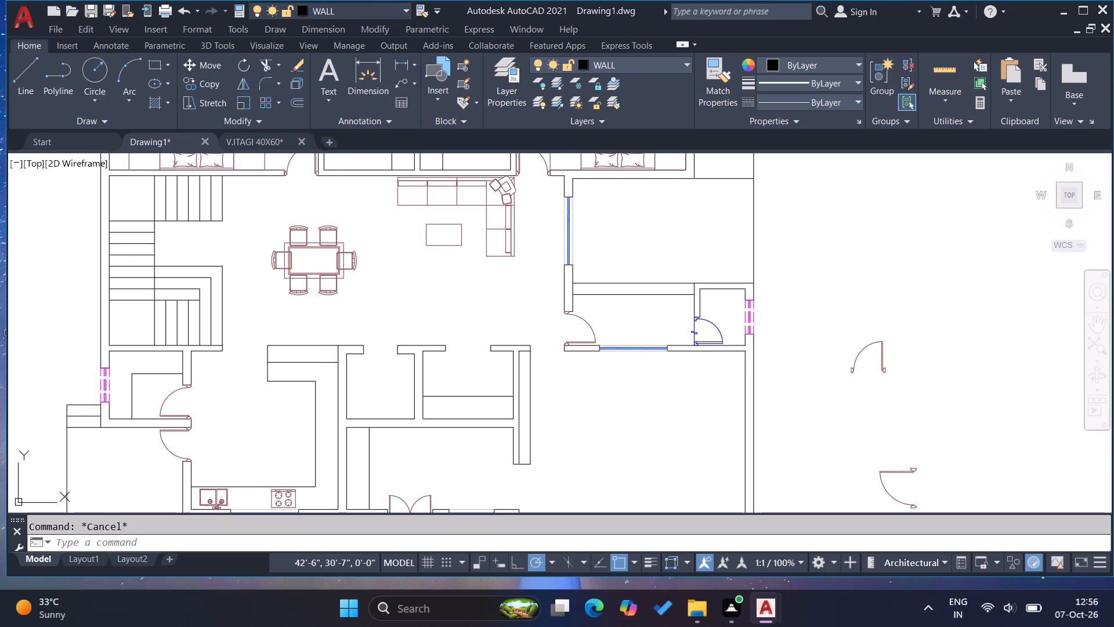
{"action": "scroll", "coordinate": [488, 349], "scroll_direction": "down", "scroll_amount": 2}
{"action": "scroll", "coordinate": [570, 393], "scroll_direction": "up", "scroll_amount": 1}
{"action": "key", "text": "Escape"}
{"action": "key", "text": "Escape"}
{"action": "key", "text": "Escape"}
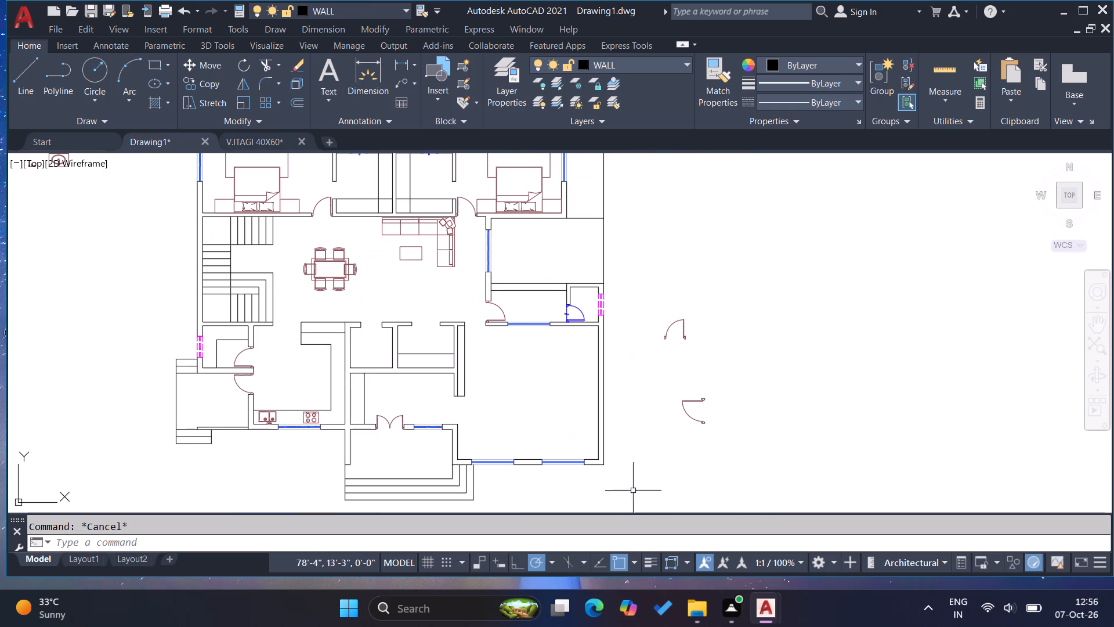
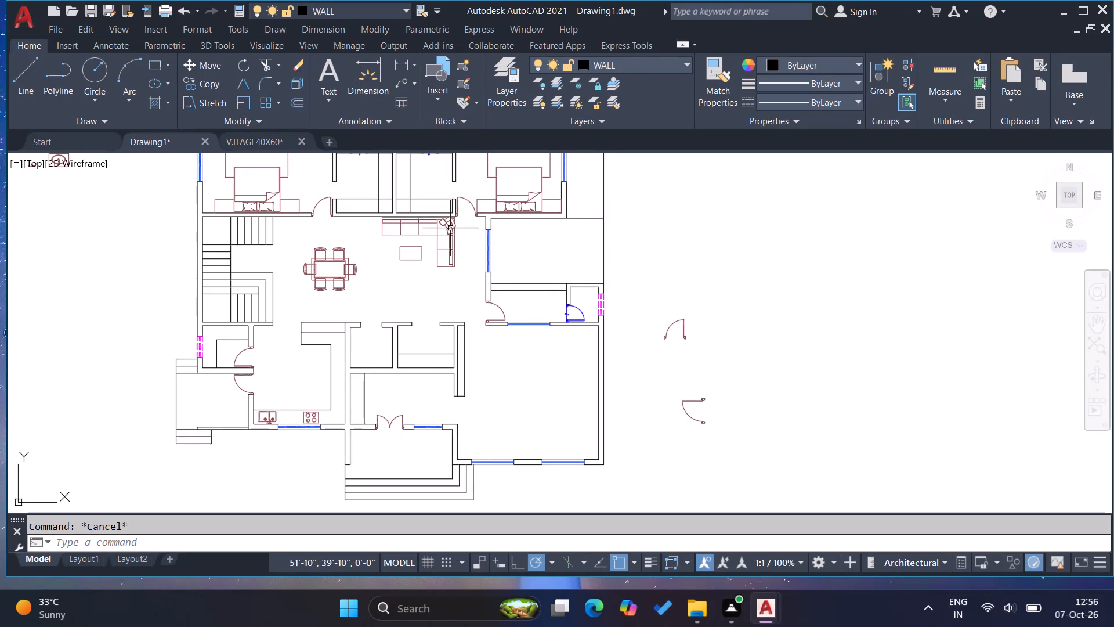
Group the L-shaped sofa, corner pieces and coffee table in the central hall into one sofa set.
{"action": "left_click", "coordinate": [448, 279]}
{"action": "left_click", "coordinate": [446, 244]}
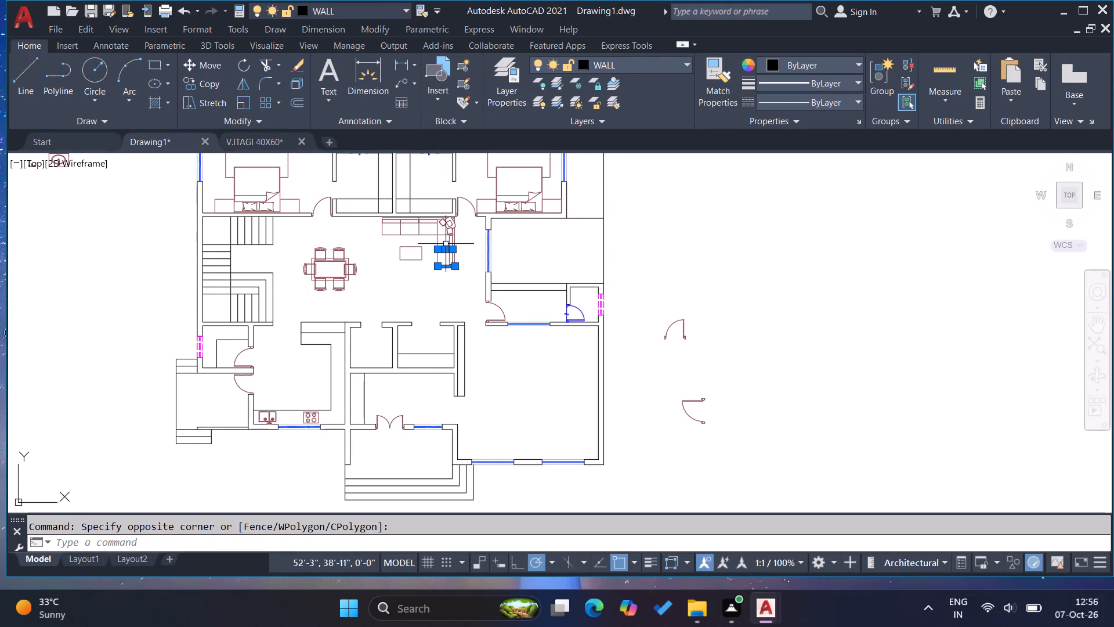
{"action": "key", "text": "Escape"}
{"action": "key", "text": "Escape"}
{"action": "key", "text": "Escape"}
{"action": "left_click", "coordinate": [462, 272]}
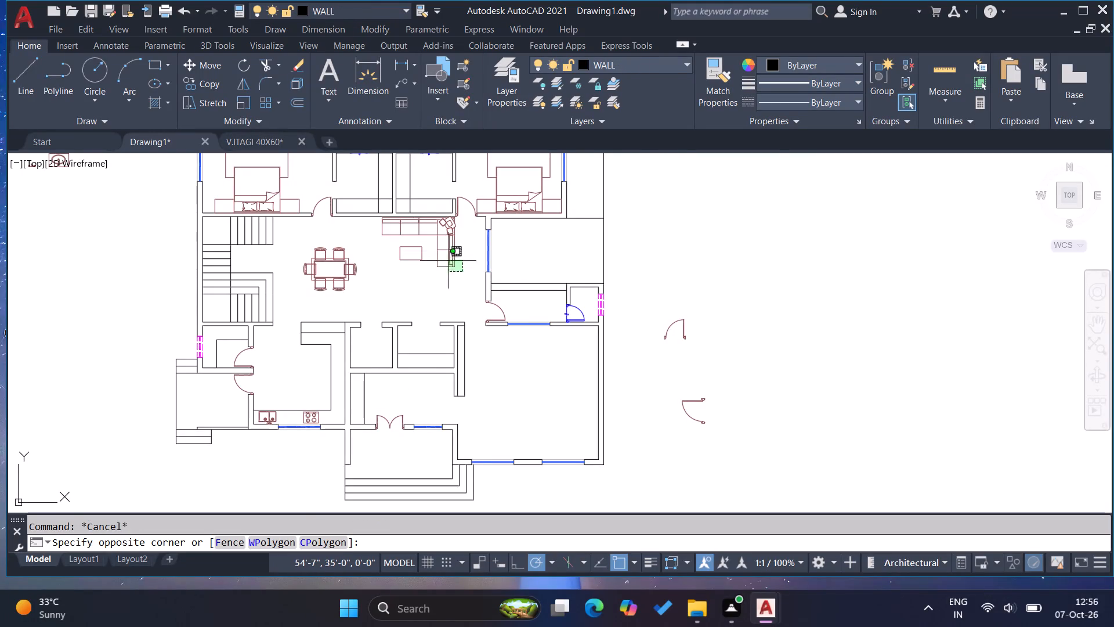
{"action": "scroll", "coordinate": [425, 232], "scroll_direction": "up", "scroll_amount": 2}
{"action": "scroll", "coordinate": [332, 196], "scroll_direction": "up", "scroll_amount": 2}
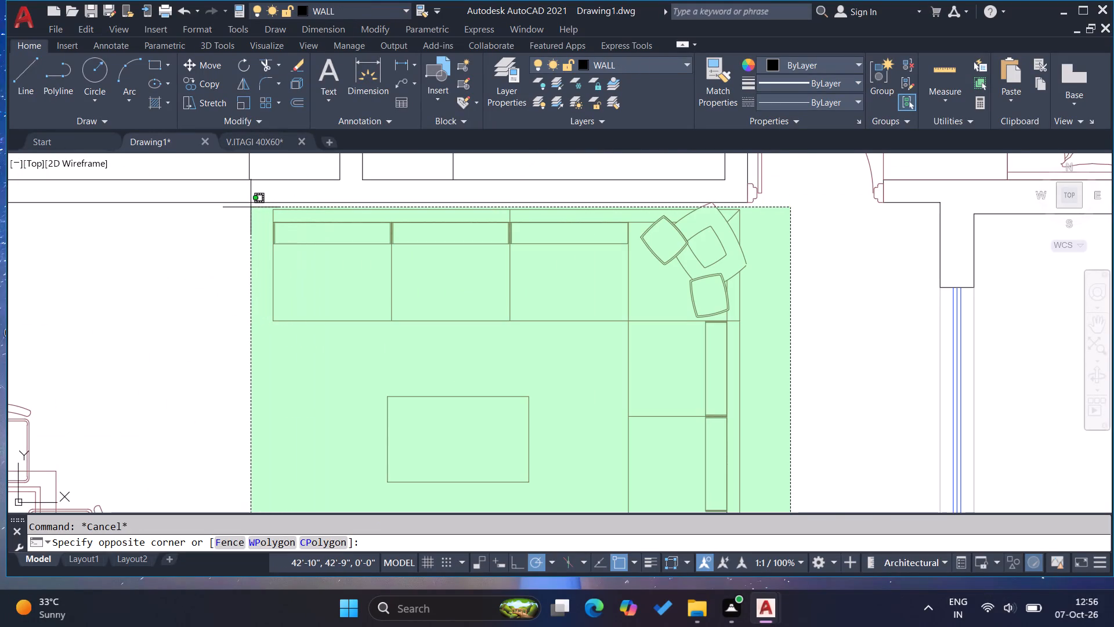
{"action": "left_click", "coordinate": [248, 205]}
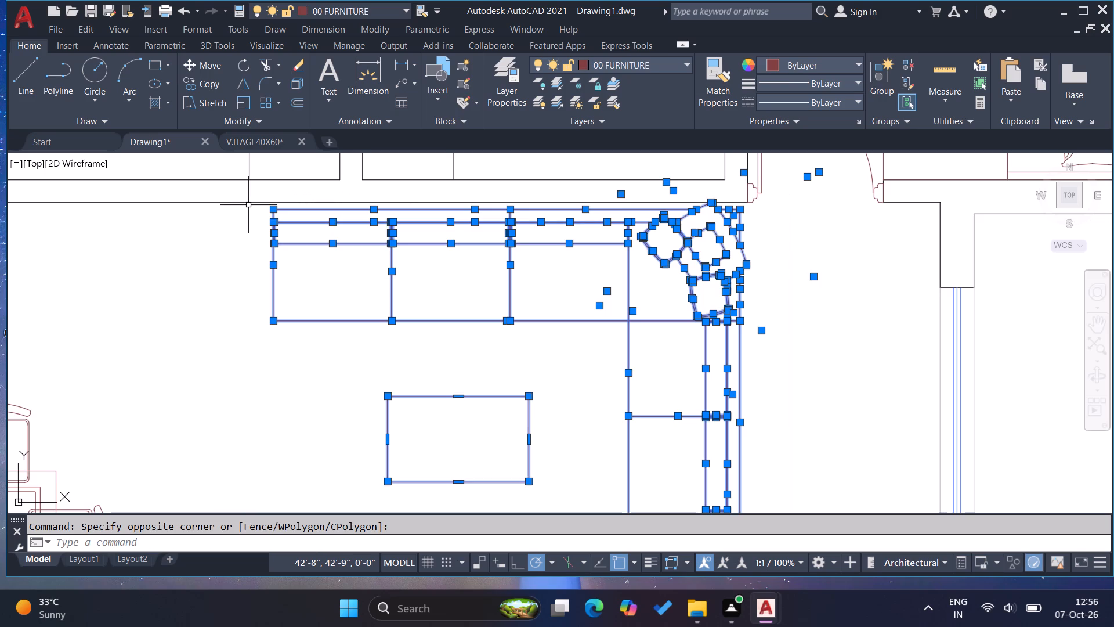
{"action": "key", "text": "g"}
{"action": "key", "text": "Return"}
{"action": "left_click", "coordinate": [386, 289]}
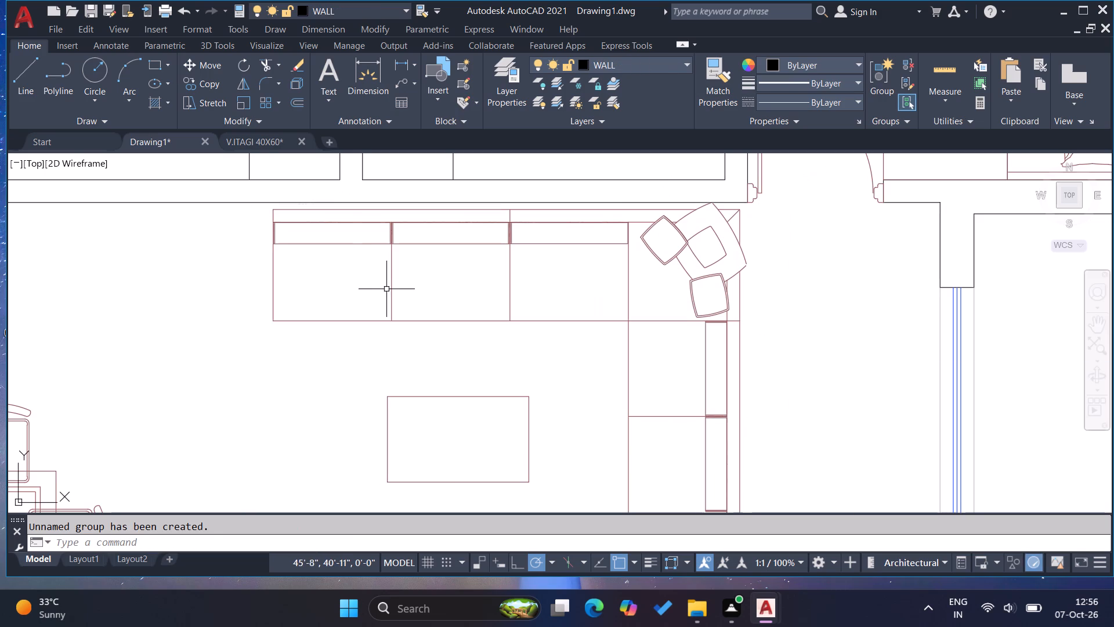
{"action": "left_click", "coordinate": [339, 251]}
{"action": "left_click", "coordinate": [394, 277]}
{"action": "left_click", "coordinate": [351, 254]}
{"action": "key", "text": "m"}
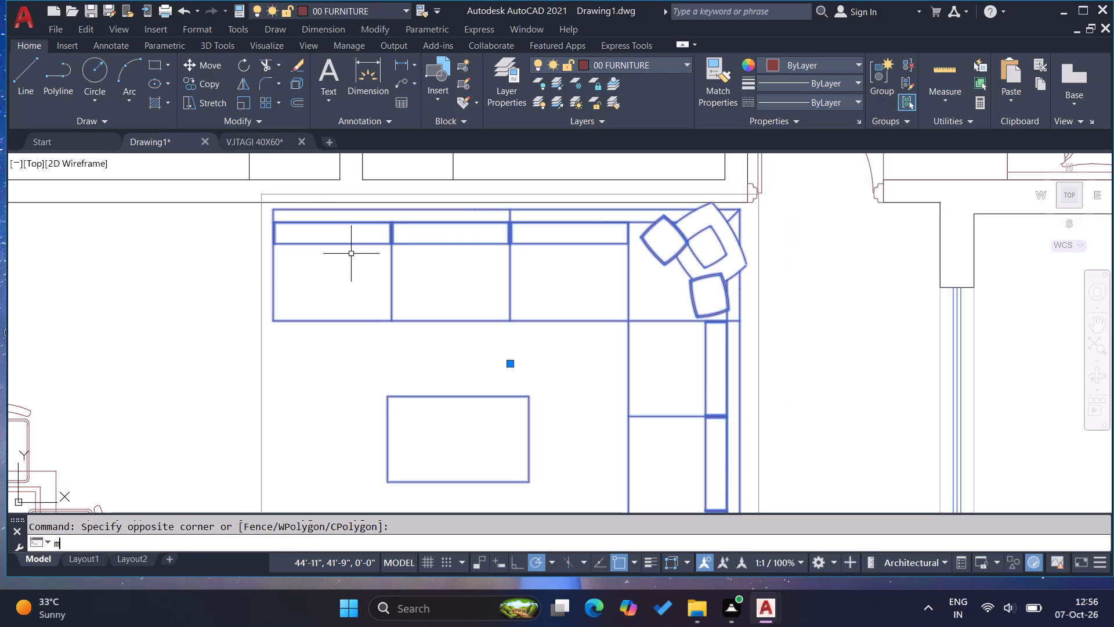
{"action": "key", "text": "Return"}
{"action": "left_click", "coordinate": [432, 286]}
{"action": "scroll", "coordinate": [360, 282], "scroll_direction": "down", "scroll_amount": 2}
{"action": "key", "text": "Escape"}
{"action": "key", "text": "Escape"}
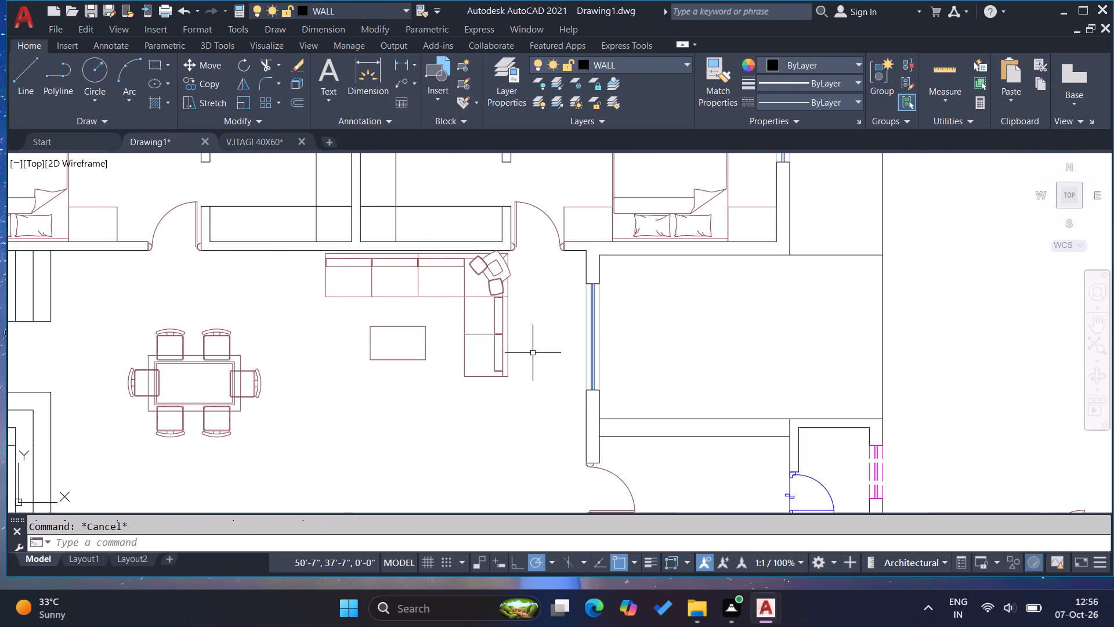
Copy the grouped sofa set from the central hall into the upper-right corner of the plan's large lower-right room.
{"action": "left_click", "coordinate": [549, 363]}
{"action": "left_click", "coordinate": [438, 316]}
{"action": "type", "text": "co"}
{"action": "key", "text": "Return"}
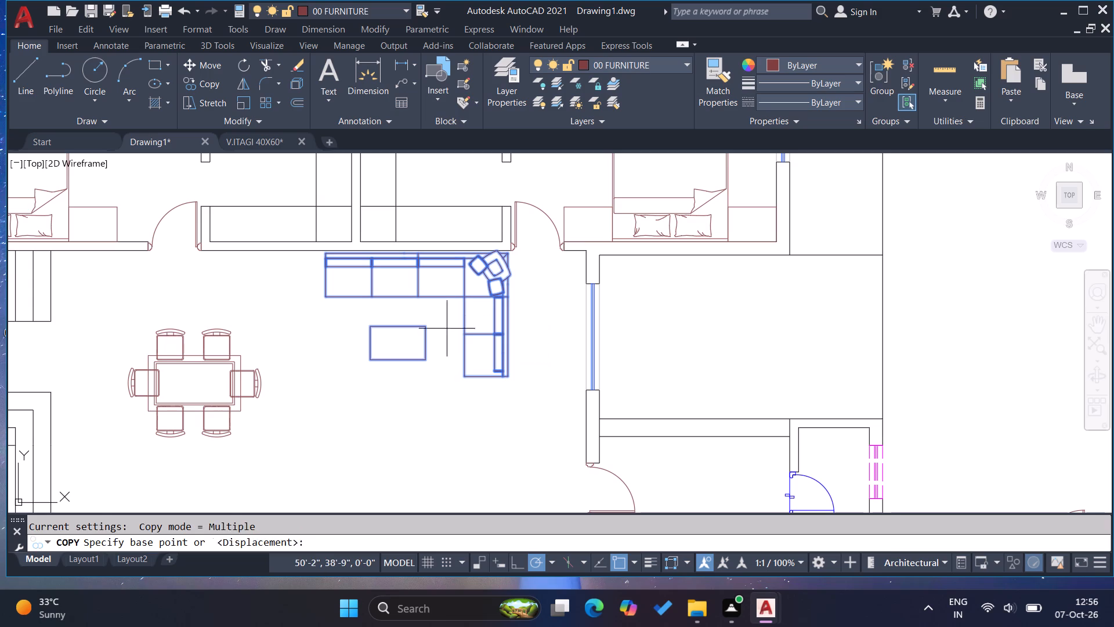
{"action": "left_click", "coordinate": [431, 337]}
{"action": "scroll", "coordinate": [400, 350], "scroll_direction": "down", "scroll_amount": 3}
{"action": "scroll", "coordinate": [484, 419], "scroll_direction": "up", "scroll_amount": 3}
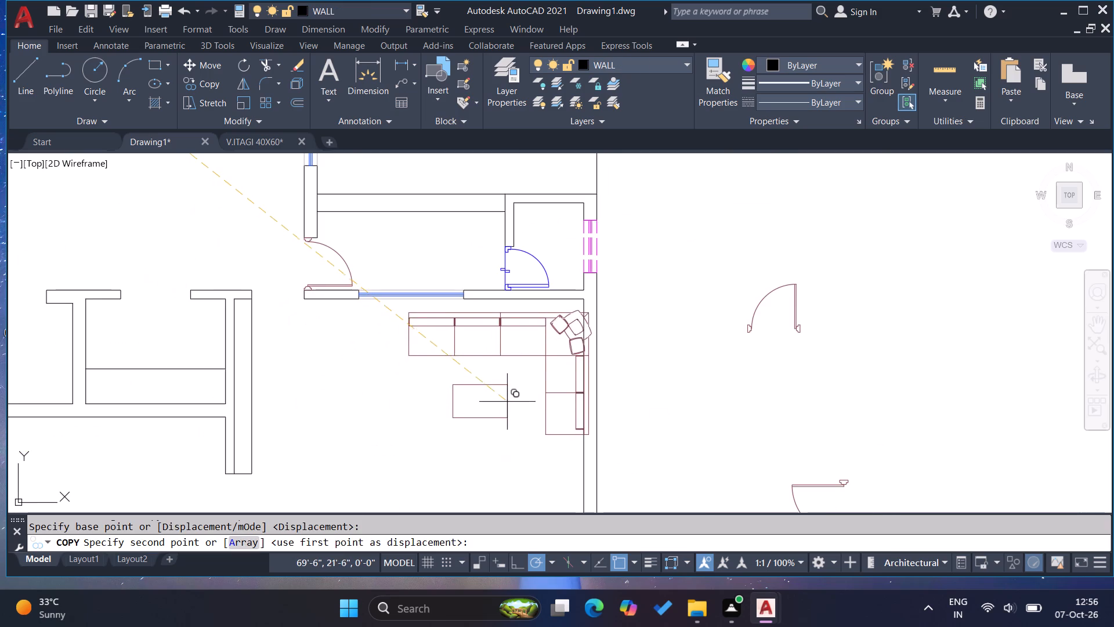
{"action": "scroll", "coordinate": [497, 392], "scroll_direction": "up", "scroll_amount": 1}
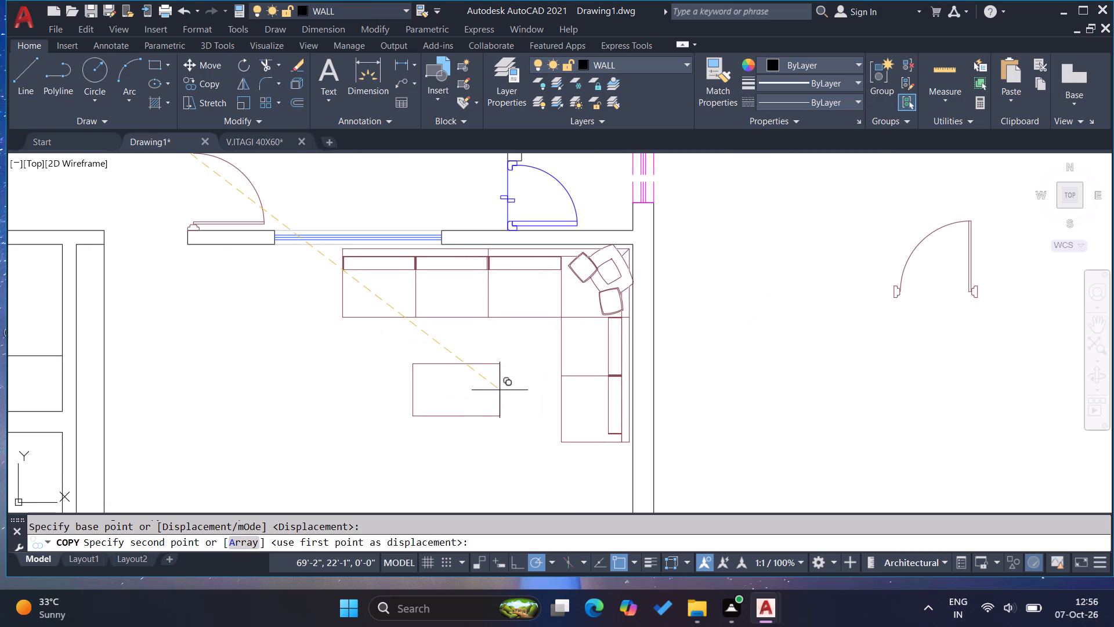
{"action": "left_click", "coordinate": [497, 391]}
{"action": "key", "text": "Escape"}
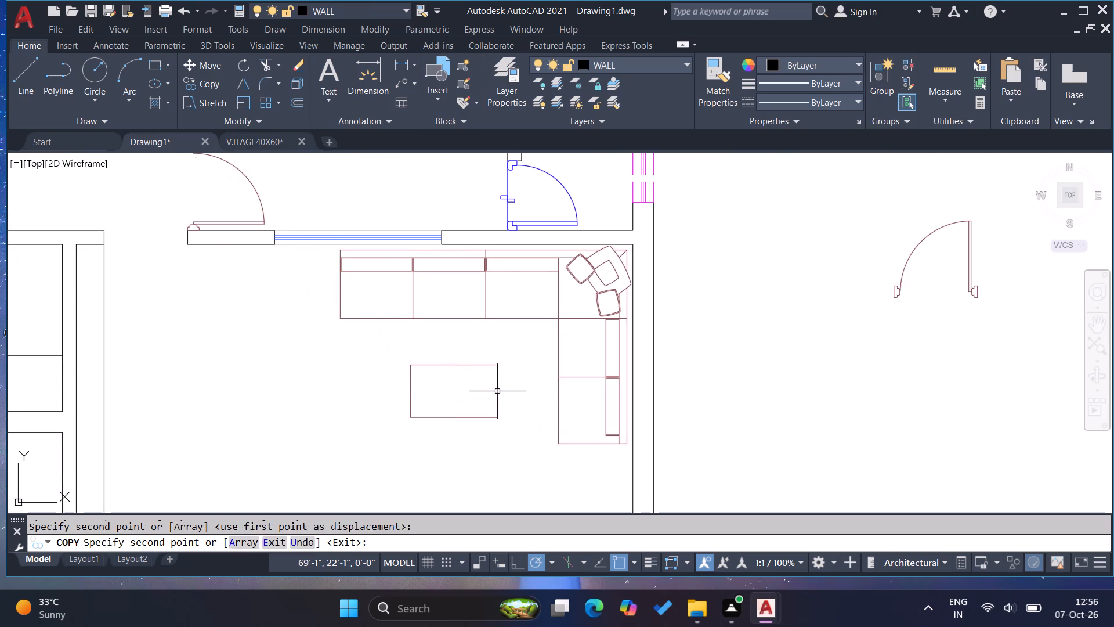
{"action": "key", "text": "Escape"}
{"action": "key", "text": "Escape"}
{"action": "scroll", "coordinate": [406, 330], "scroll_direction": "down", "scroll_amount": 2}
{"action": "key", "text": "Escape"}
{"action": "key", "text": "Escape"}
{"action": "key", "text": "Escape"}
Mirror the copied sofa set about a horizontal line midway down the large room, keeping the original.
{"action": "scroll", "coordinate": [444, 389], "scroll_direction": "up", "scroll_amount": 1}
{"action": "left_click", "coordinate": [442, 377]}
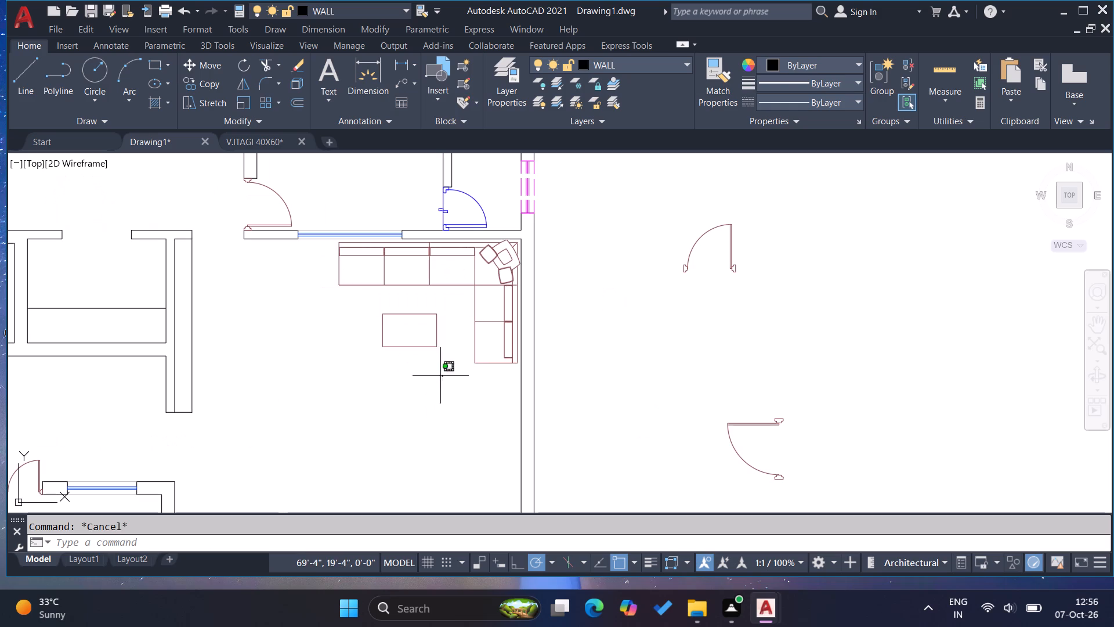
{"action": "left_click", "coordinate": [402, 325]}
{"action": "left_click", "coordinate": [237, 91]}
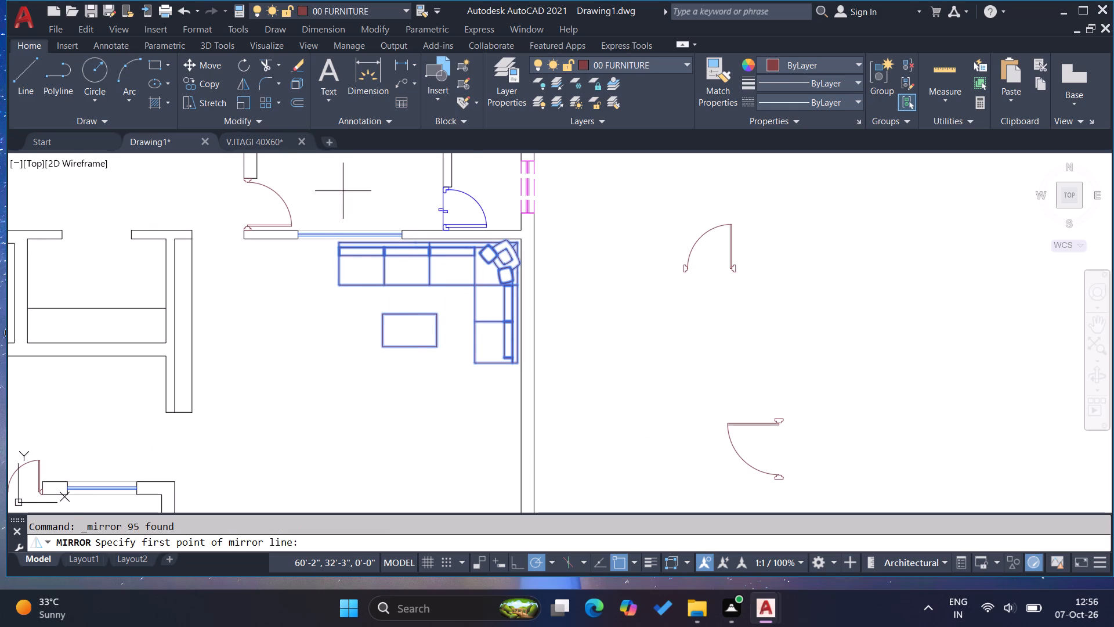
{"action": "scroll", "coordinate": [369, 246], "scroll_direction": "down", "scroll_amount": 1}
{"action": "left_click", "coordinate": [466, 340]}
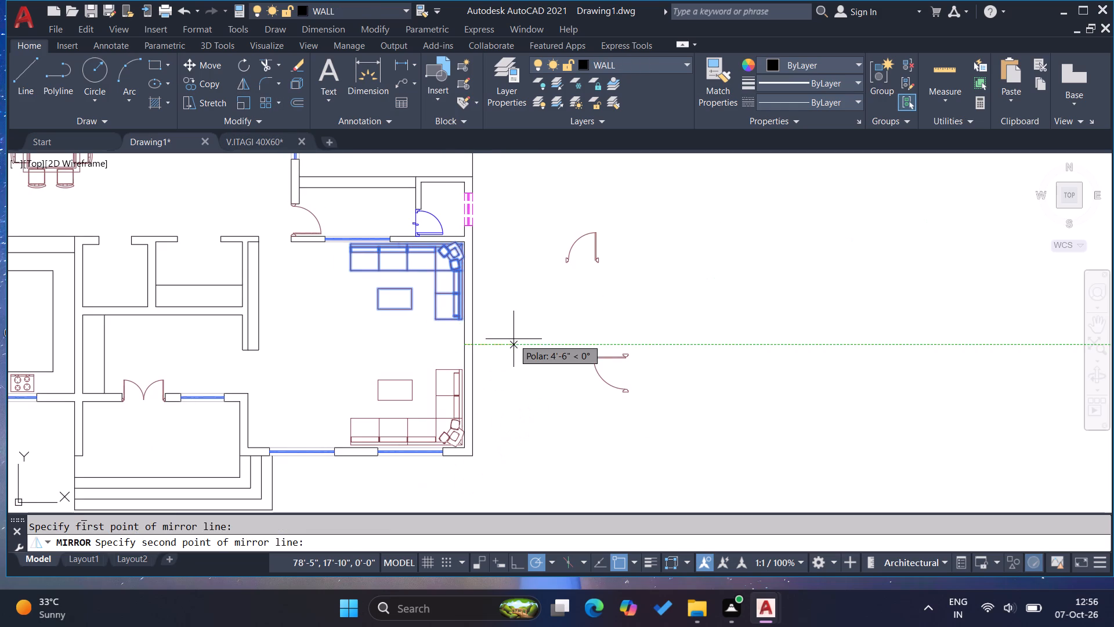
{"action": "left_click", "coordinate": [514, 338]}
{"action": "key", "text": "Return"}
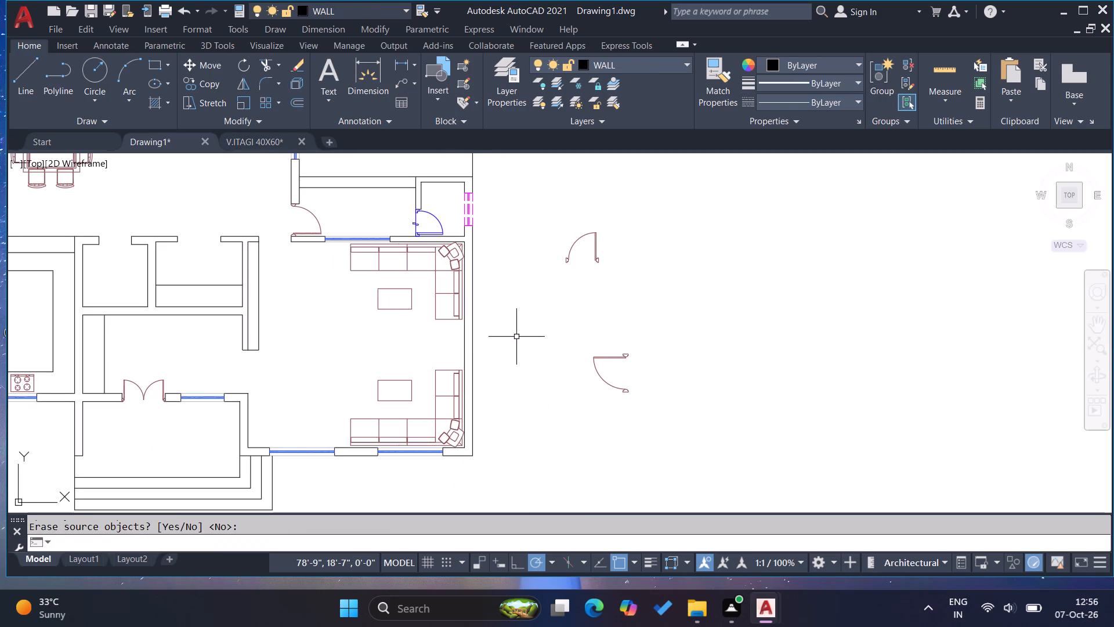
{"action": "key", "text": "Escape"}
{"action": "key", "text": "Escape"}
{"action": "key", "text": "Escape"}
{"action": "key", "text": "Escape"}
{"action": "key", "text": "Escape"}
{"action": "key", "text": "Escape"}
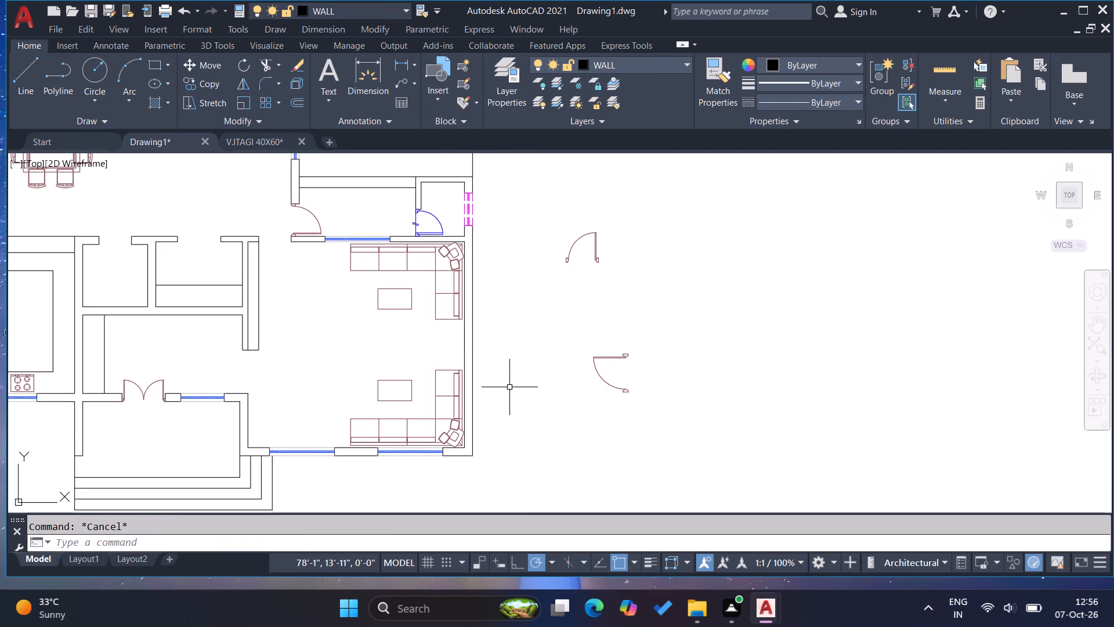
{"action": "key", "text": "Escape"}
{"action": "key", "text": "Escape"}
{"action": "scroll", "coordinate": [474, 341], "scroll_direction": "down", "scroll_amount": 2}
{"action": "key", "text": "Escape"}
{"action": "key", "text": "Escape"}
{"action": "key", "text": "Escape"}
{"action": "key", "text": "Escape"}
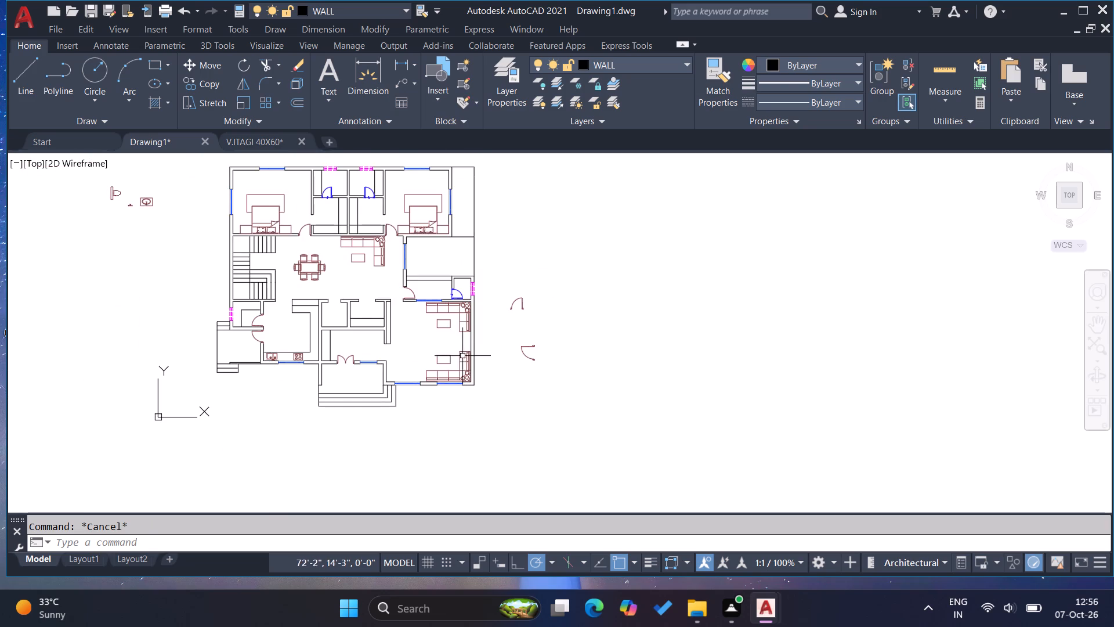
Rotate the WC outside the plan by 270° so its tank is at the top.
{"action": "scroll", "coordinate": [407, 327], "scroll_direction": "down", "scroll_amount": 2}
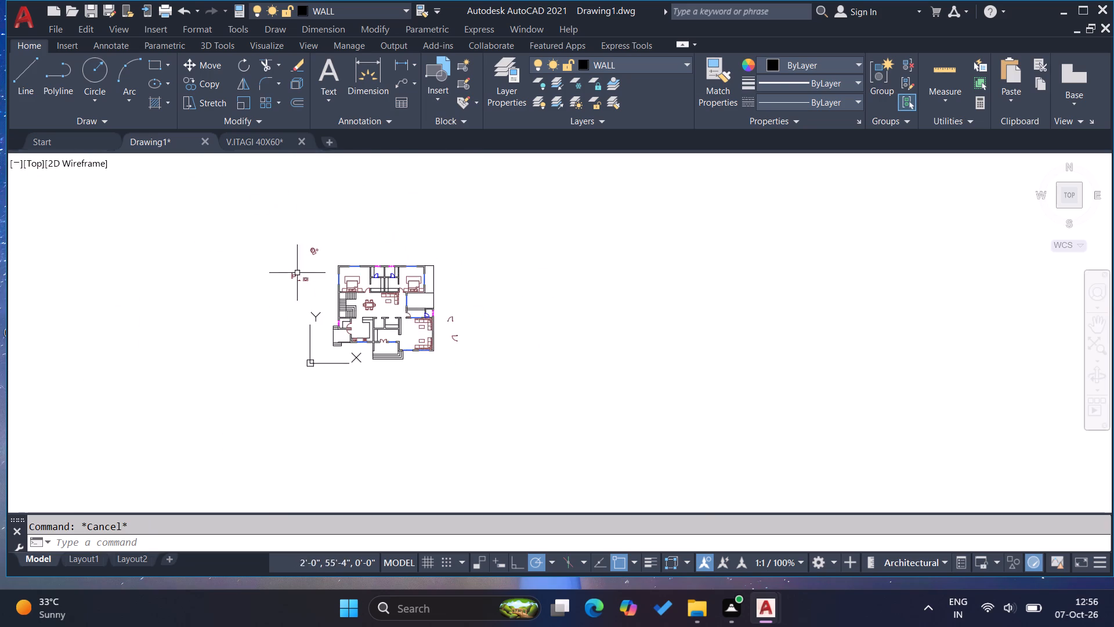
{"action": "scroll", "coordinate": [280, 276], "scroll_direction": "up", "scroll_amount": 4}
{"action": "left_click", "coordinate": [362, 289]}
{"action": "left_click", "coordinate": [321, 252]}
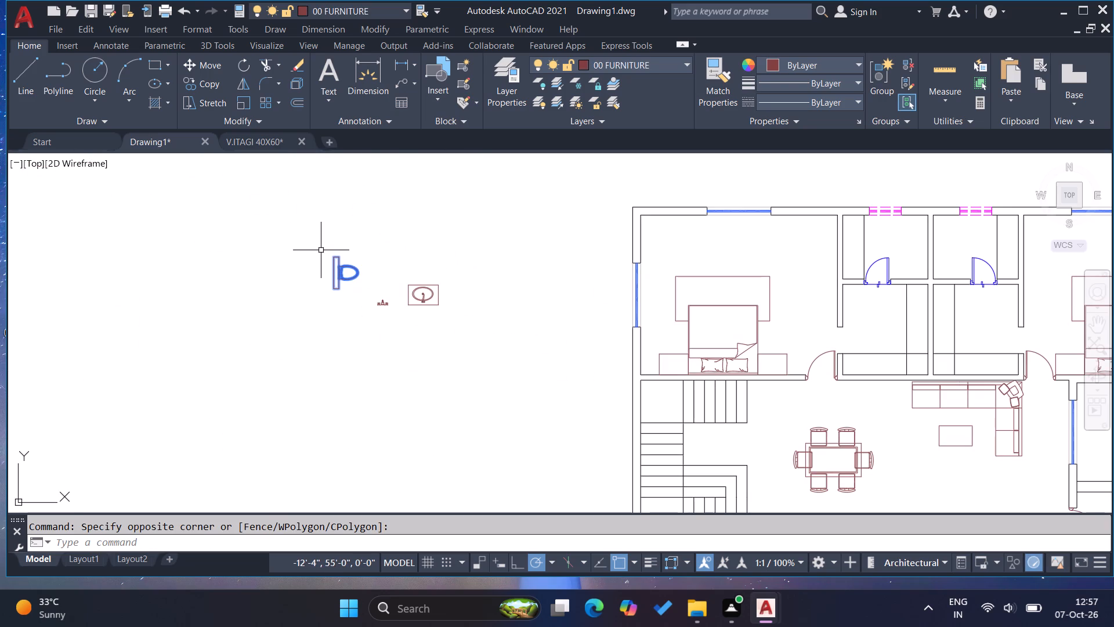
{"action": "left_click", "coordinate": [248, 64]}
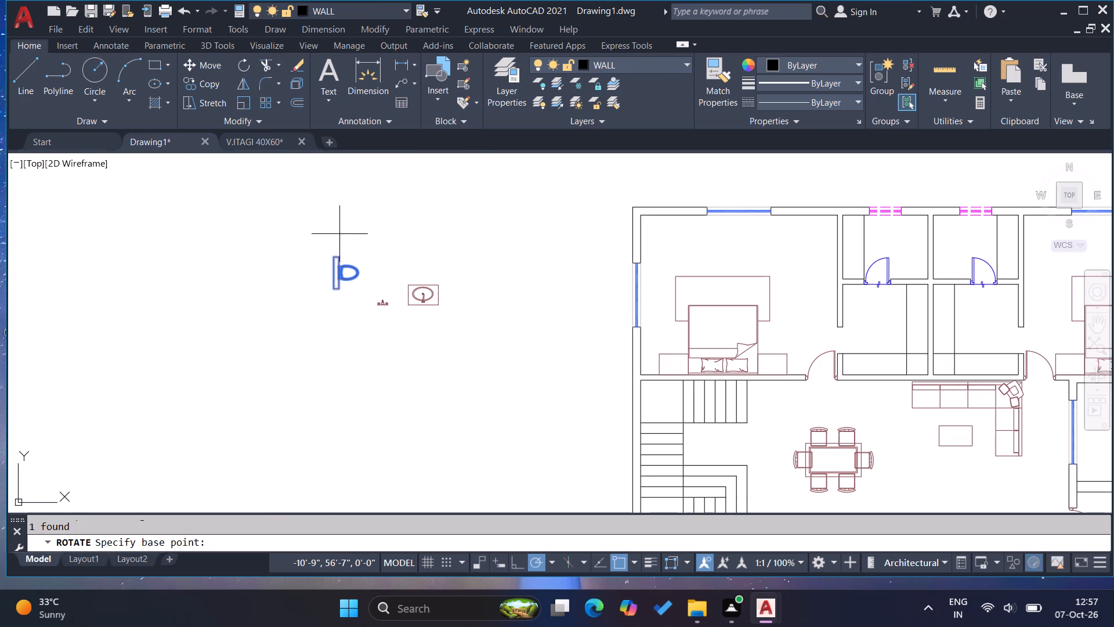
{"action": "left_click", "coordinate": [348, 241]}
{"action": "left_click", "coordinate": [349, 342]}
Move the rotated WC into the left of the two upper bathrooms, just below the ventilator.
{"action": "left_click", "coordinate": [342, 265]}
{"action": "left_click", "coordinate": [307, 229]}
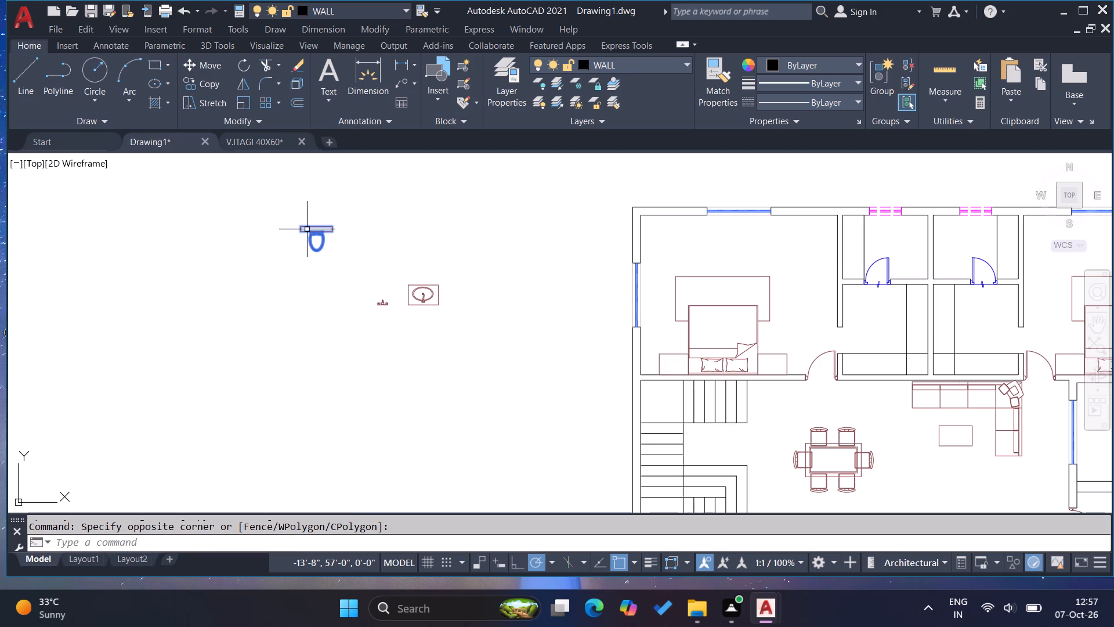
{"action": "key", "text": "m"}
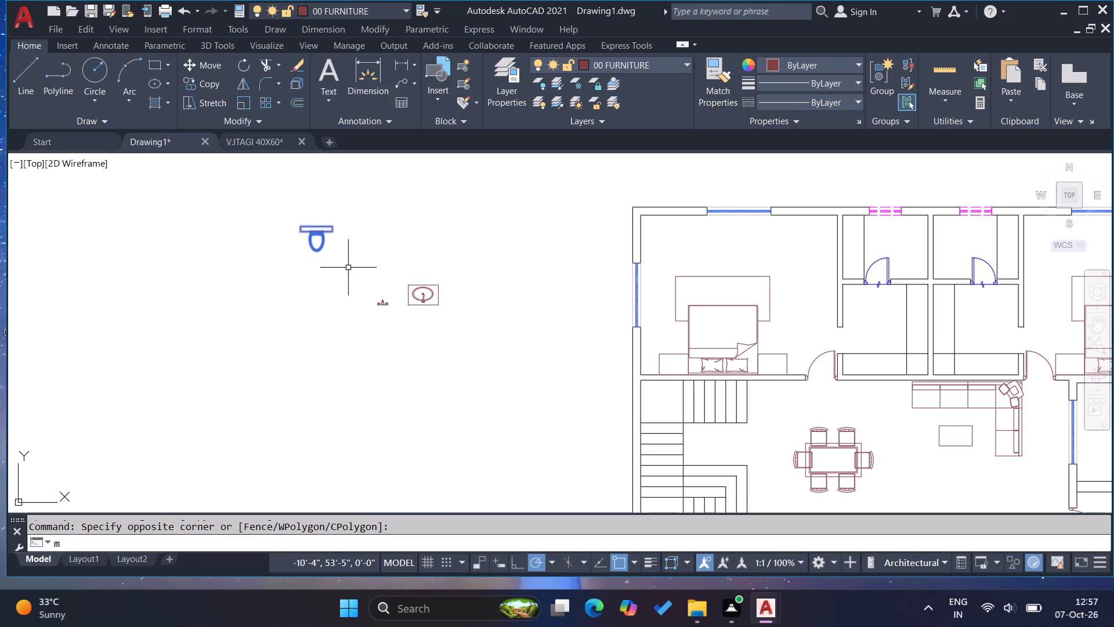
{"action": "key", "text": "Return"}
{"action": "left_click", "coordinate": [314, 224]}
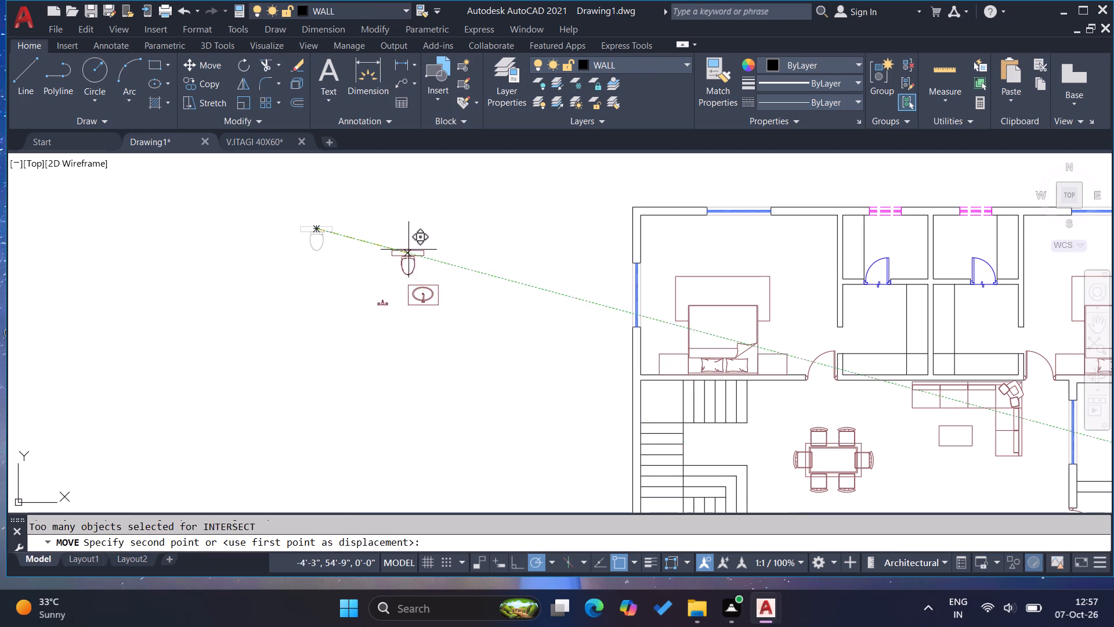
{"action": "scroll", "coordinate": [895, 219], "scroll_direction": "up", "scroll_amount": 4}
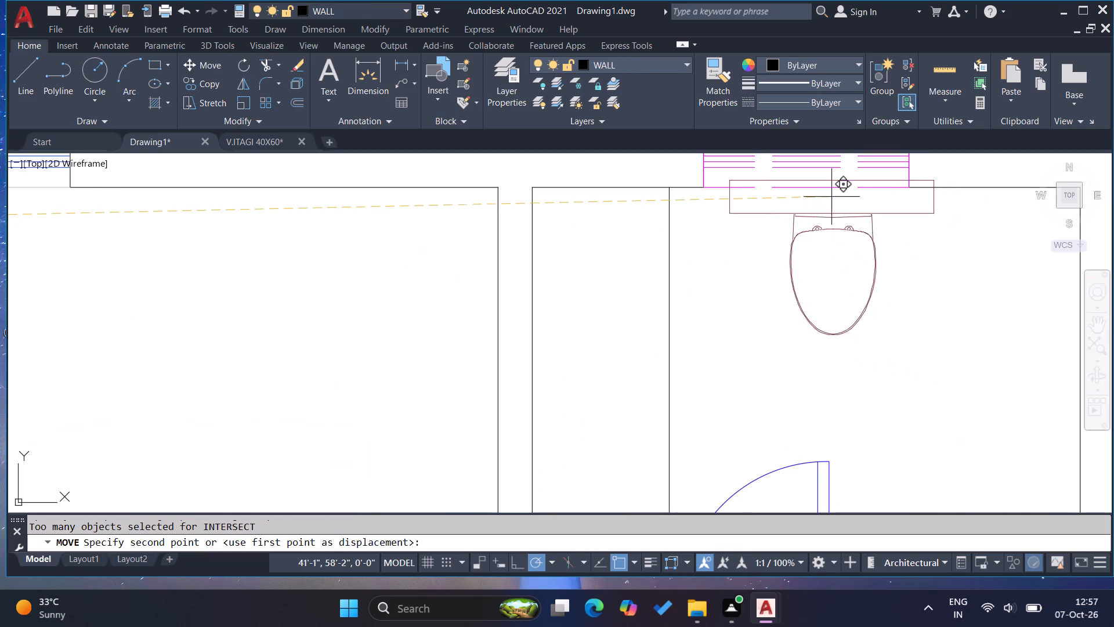
{"action": "left_click", "coordinate": [795, 216]}
{"action": "key", "text": "Escape"}
Align the WC with the bathroom ventilator by moving its back-edge midpoint onto the midpoint of the ventilator's inner edge.
{"action": "left_click", "coordinate": [856, 275]}
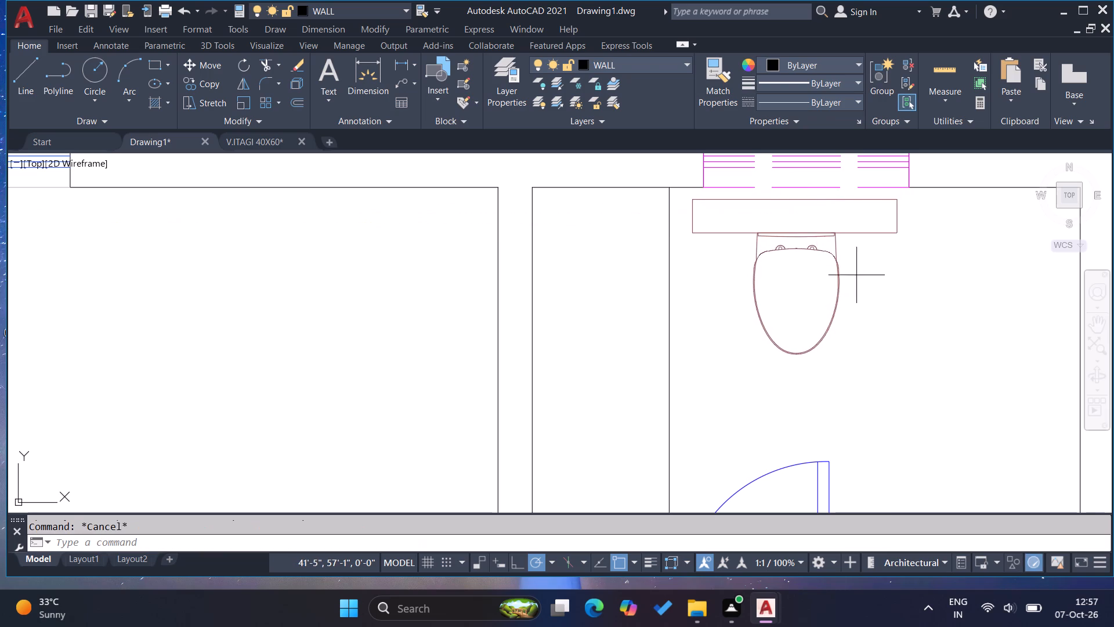
{"action": "left_click", "coordinate": [808, 250]}
{"action": "key", "text": "m"}
{"action": "key", "text": "Return"}
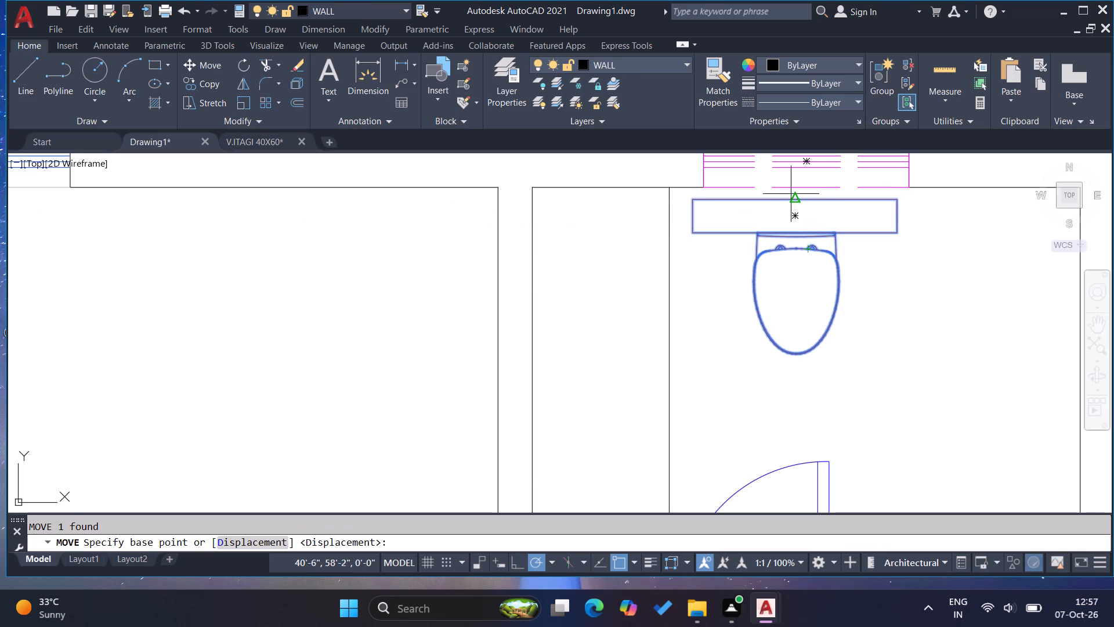
{"action": "left_click", "coordinate": [791, 196]}
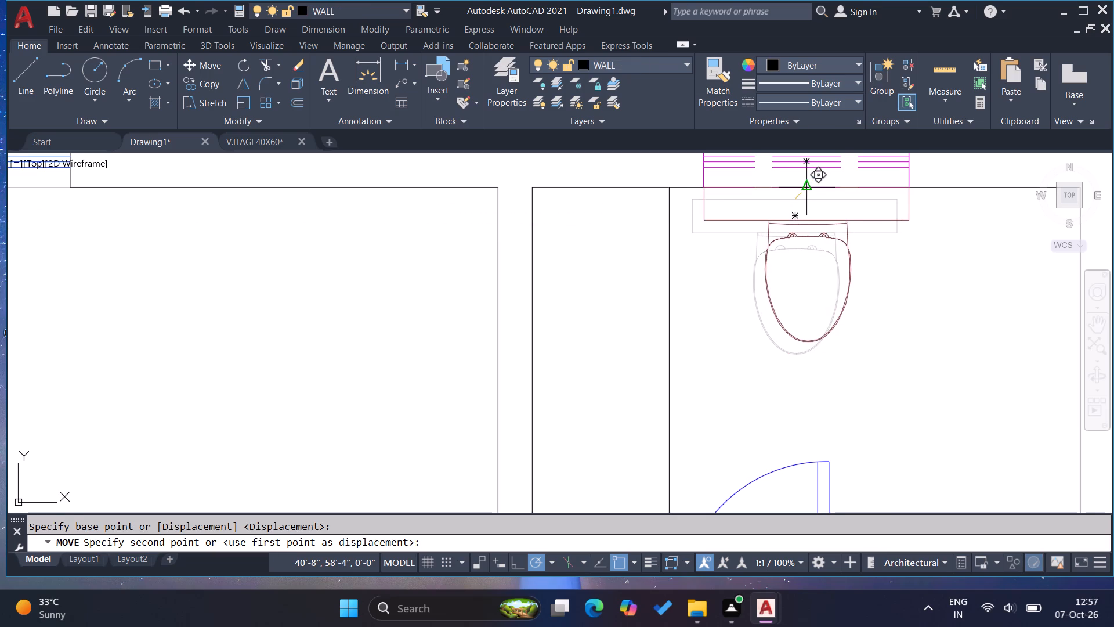
{"action": "left_click", "coordinate": [807, 189]}
{"action": "key", "text": "Escape"}
{"action": "key", "text": "Escape"}
Group all parts of the washbasin outside the plan into a single unit.
{"action": "scroll", "coordinate": [520, 283], "scroll_direction": "down", "scroll_amount": 3}
{"action": "scroll", "coordinate": [582, 276], "scroll_direction": "down", "scroll_amount": 2}
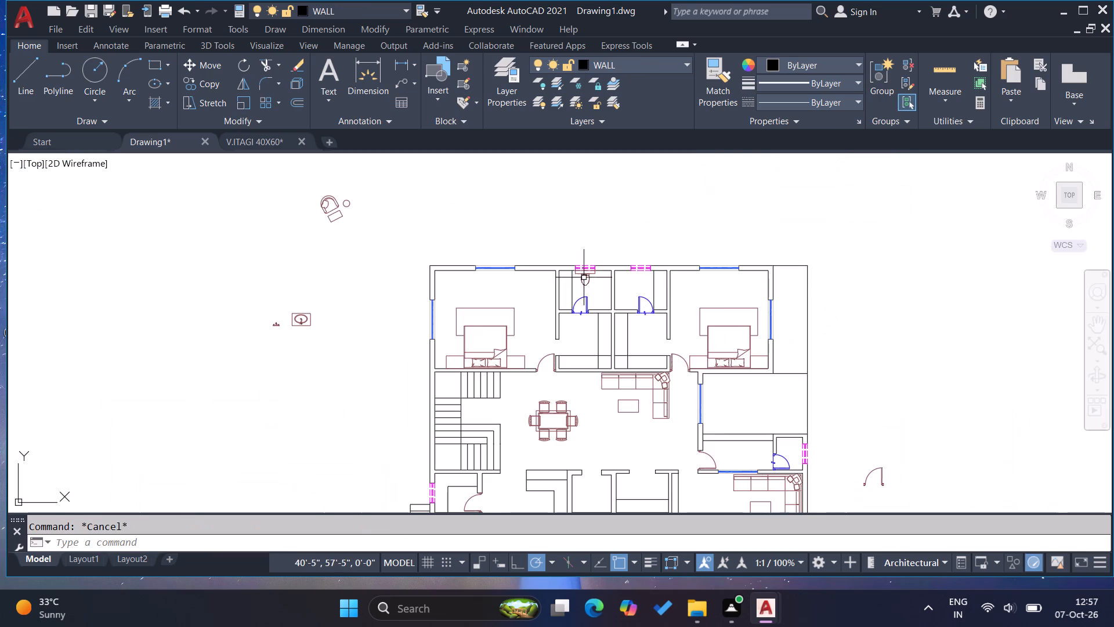
{"action": "scroll", "coordinate": [294, 333], "scroll_direction": "up", "scroll_amount": 2}
{"action": "left_click", "coordinate": [320, 340]}
{"action": "left_click", "coordinate": [296, 249]}
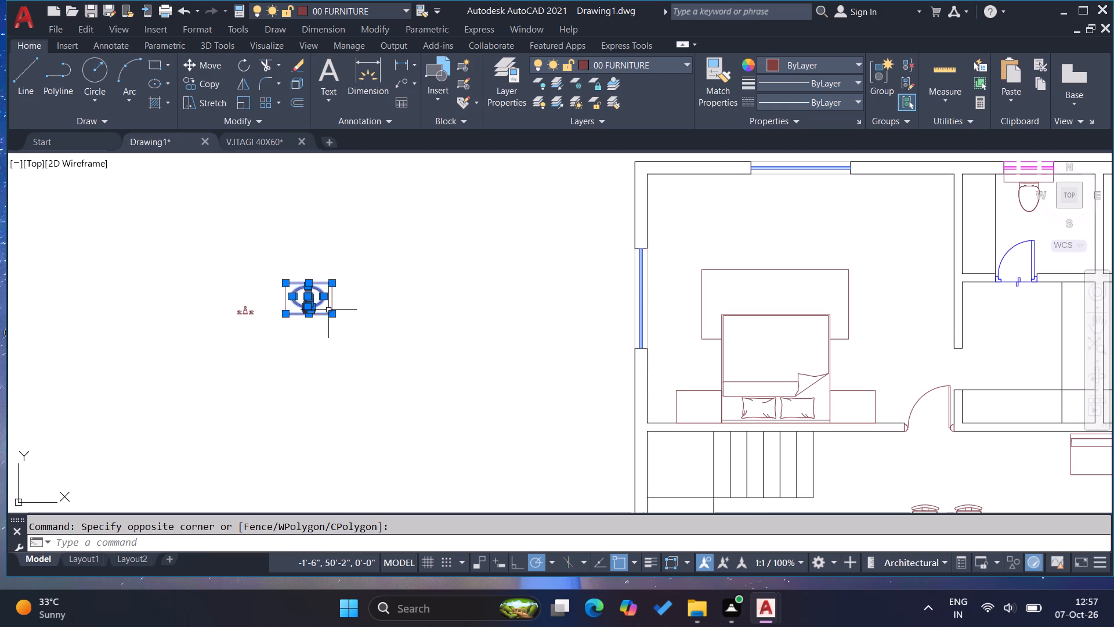
{"action": "key", "text": "Escape"}
{"action": "left_click_drag", "start_coordinate": [340, 336], "coordinate": [336, 329]}
{"action": "left_click", "coordinate": [280, 253]}
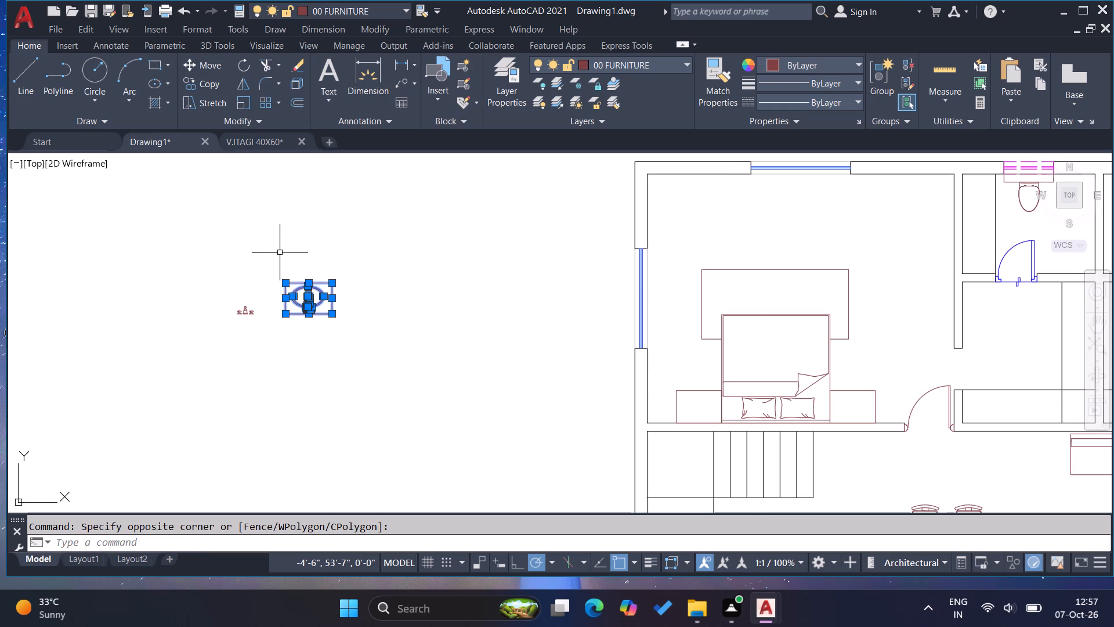
{"action": "key", "text": "g"}
{"action": "key", "text": "Return"}
Rotate the grouped washbasin by 270° so its tap faces left.
{"action": "left_click", "coordinate": [343, 311]}
{"action": "left_click", "coordinate": [324, 278]}
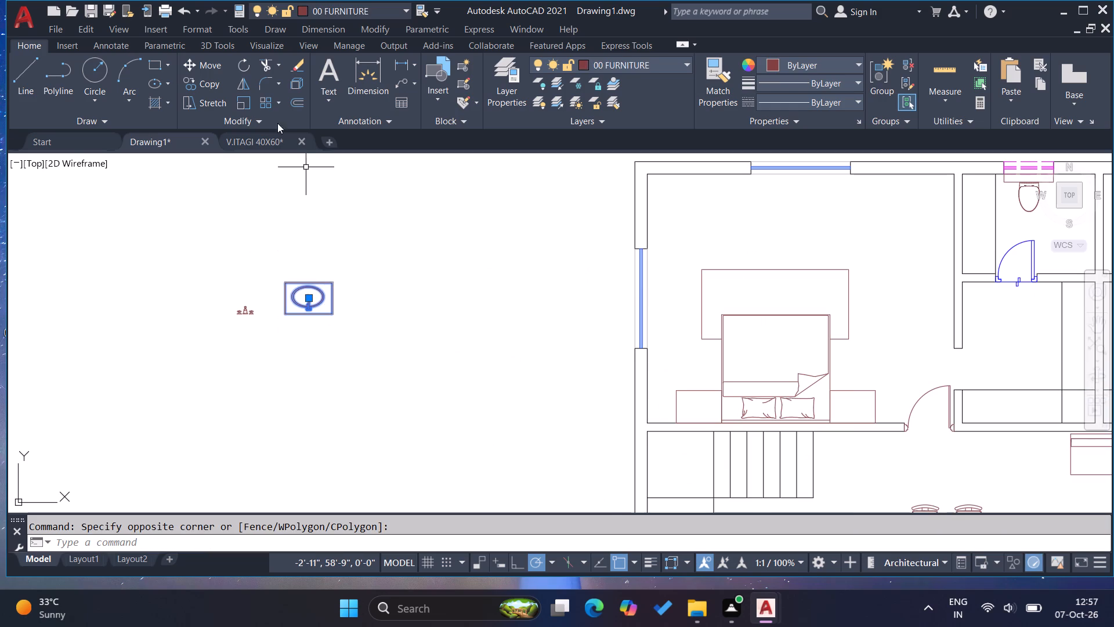
{"action": "left_click", "coordinate": [246, 63]}
{"action": "left_click", "coordinate": [381, 268]}
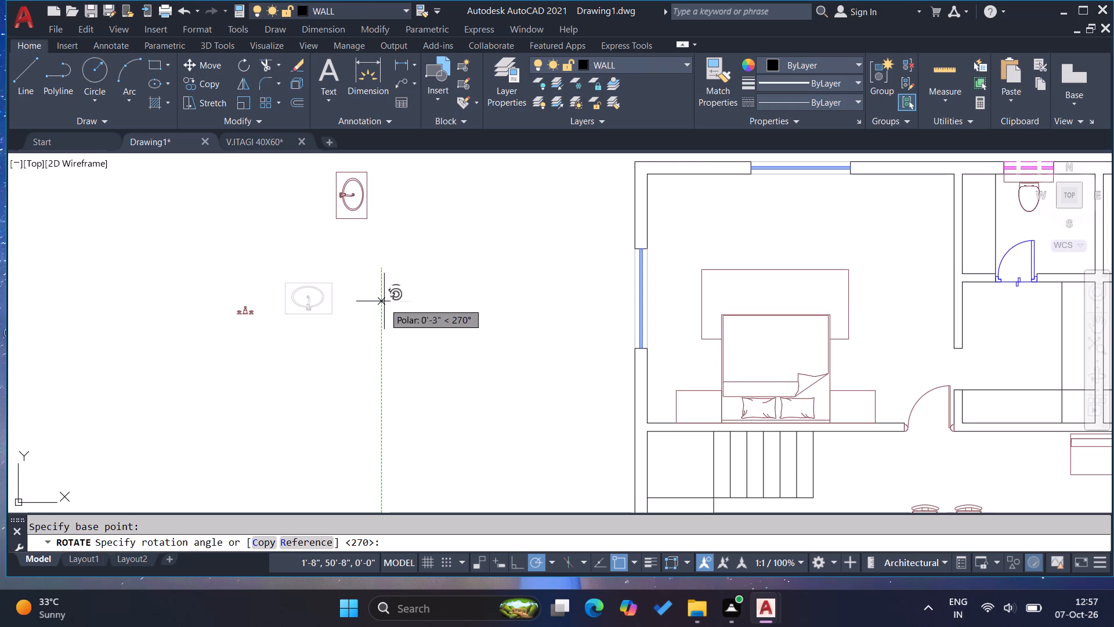
{"action": "left_click", "coordinate": [384, 311]}
Move the rotated washbasin into the left upper bathroom, placing the midpoint of its tap-side edge against the left wall.
{"action": "left_click", "coordinate": [368, 231]}
{"action": "left_click", "coordinate": [332, 183]}
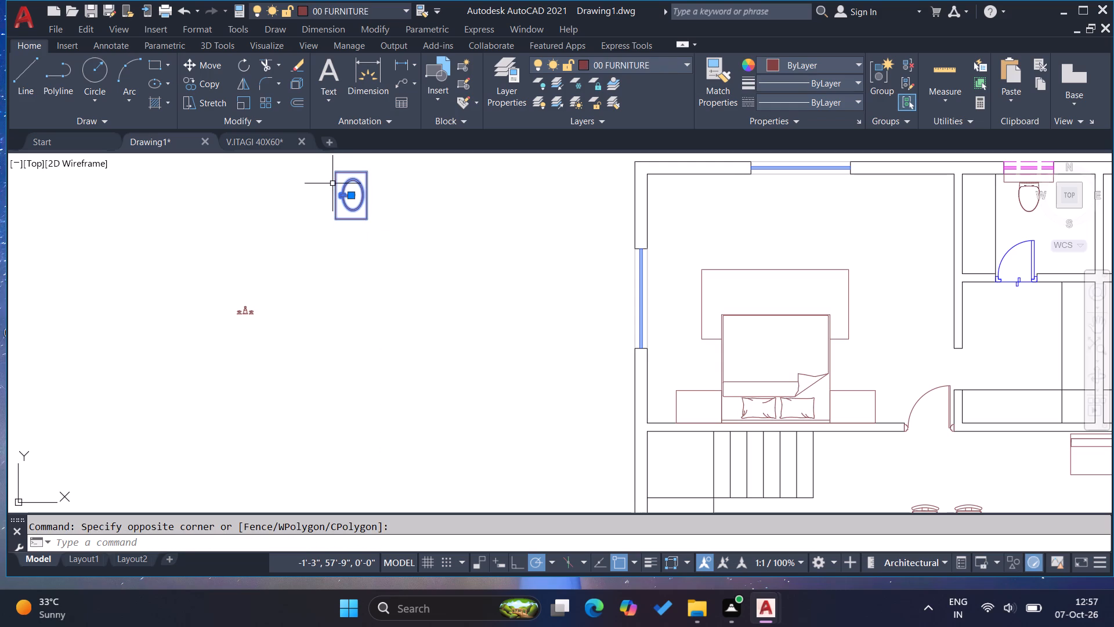
{"action": "key", "text": "m"}
{"action": "key", "text": "Return"}
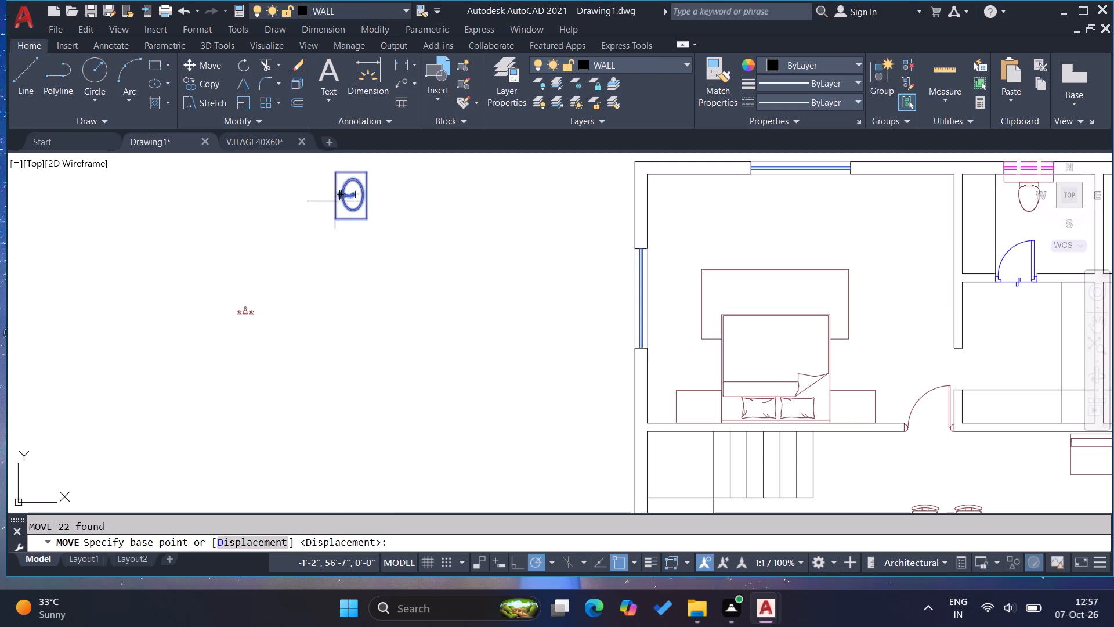
{"action": "left_click", "coordinate": [334, 198]}
{"action": "scroll", "coordinate": [317, 251], "scroll_direction": "down", "scroll_amount": 1}
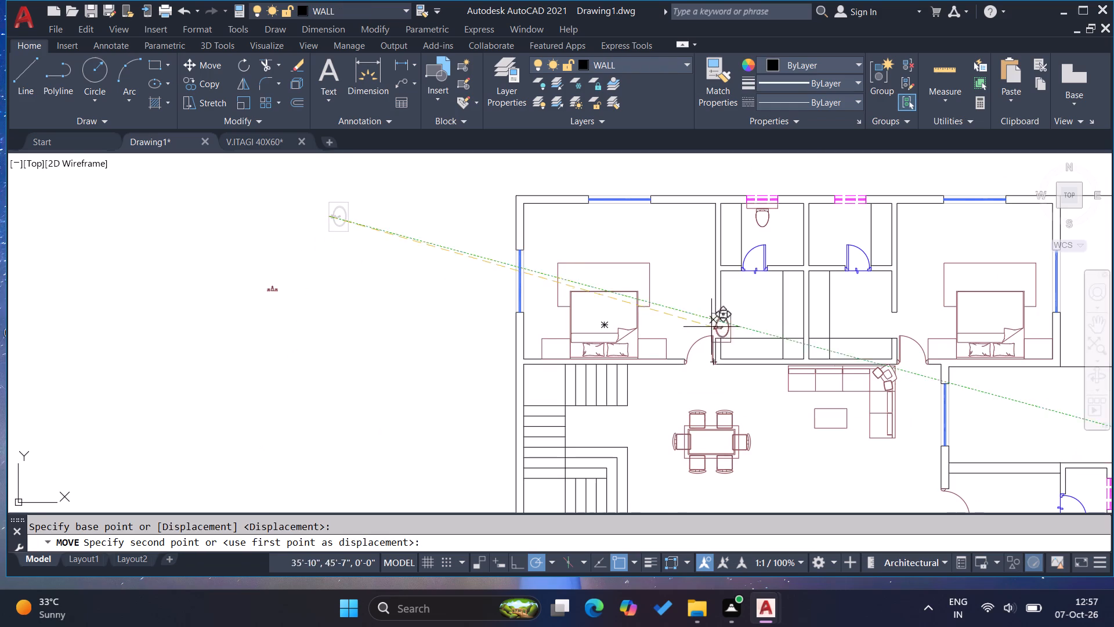
{"action": "scroll", "coordinate": [729, 224], "scroll_direction": "up", "scroll_amount": 2}
{"action": "left_click", "coordinate": [700, 253]}
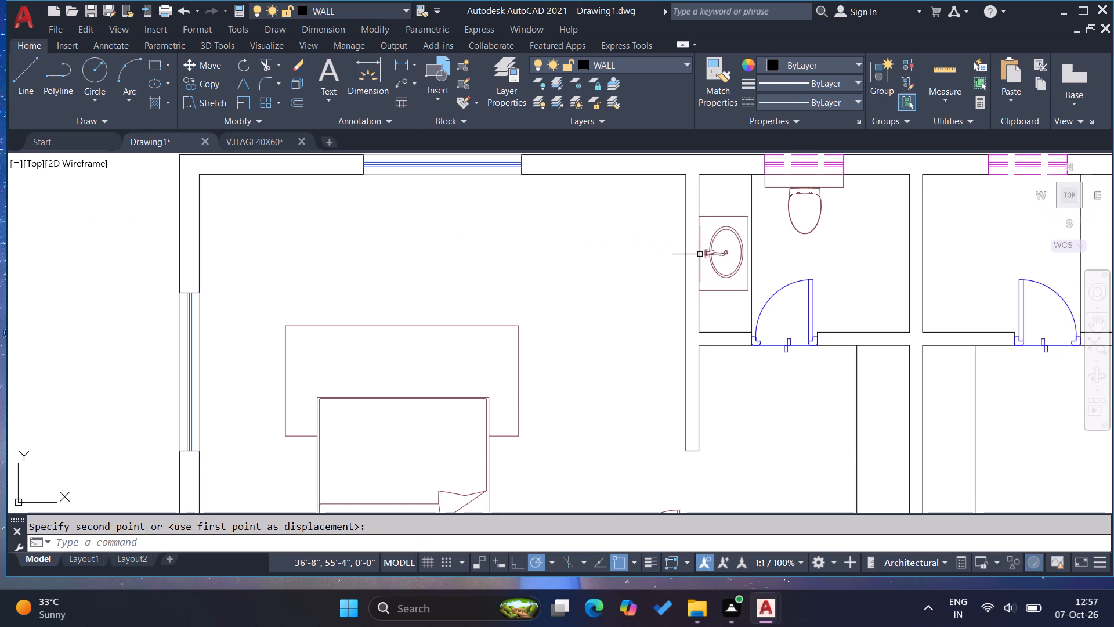
{"action": "key", "text": "Escape"}
{"action": "key", "text": "Escape"}
Shift the washbasin slightly right so it sits centred between the bathroom's left wall and the counter line.
{"action": "scroll", "coordinate": [731, 272], "scroll_direction": "up", "scroll_amount": 2}
{"action": "left_click", "coordinate": [733, 336]}
{"action": "left_click", "coordinate": [706, 294]}
{"action": "key", "text": "m"}
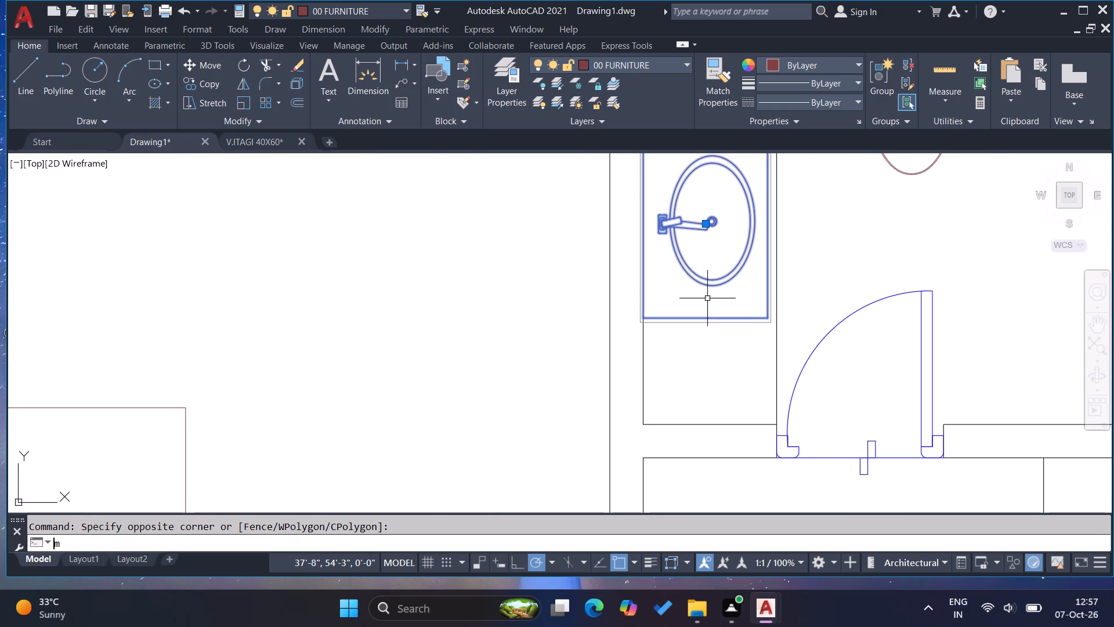
{"action": "key", "text": "Return"}
{"action": "scroll", "coordinate": [768, 313], "scroll_direction": "up", "scroll_amount": 3}
{"action": "left_click", "coordinate": [754, 316]}
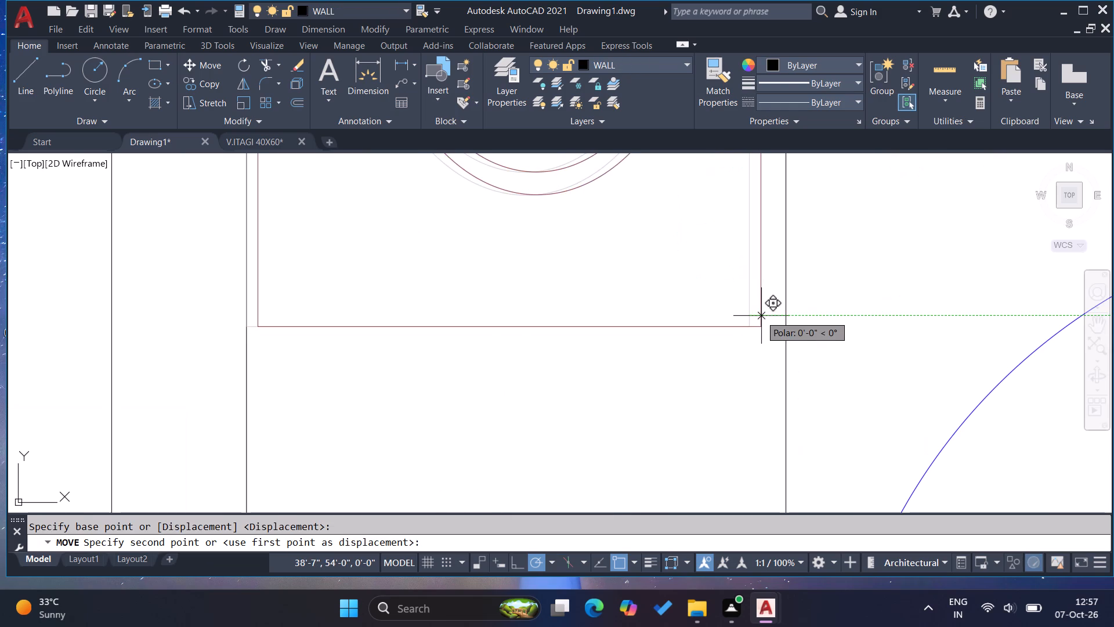
{"action": "left_click", "coordinate": [769, 316]}
{"action": "key", "text": "Escape"}
{"action": "key", "text": "Escape"}
{"action": "scroll", "coordinate": [444, 338], "scroll_direction": "down", "scroll_amount": 3}
{"action": "key", "text": "Escape"}
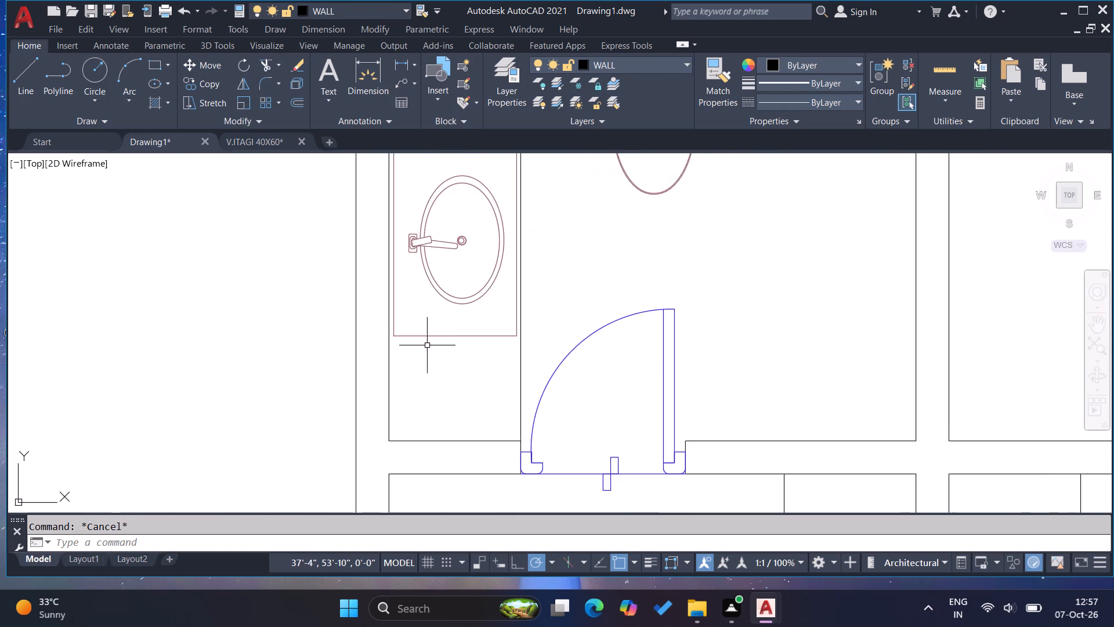
{"action": "key", "text": "Escape"}
Mirror the washbasin into the right upper bathroom about a vertical axis through the middle of the outer wall, keeping the original.
{"action": "scroll", "coordinate": [431, 349], "scroll_direction": "down", "scroll_amount": 2}
{"action": "left_click", "coordinate": [440, 362]}
{"action": "left_click", "coordinate": [431, 333]}
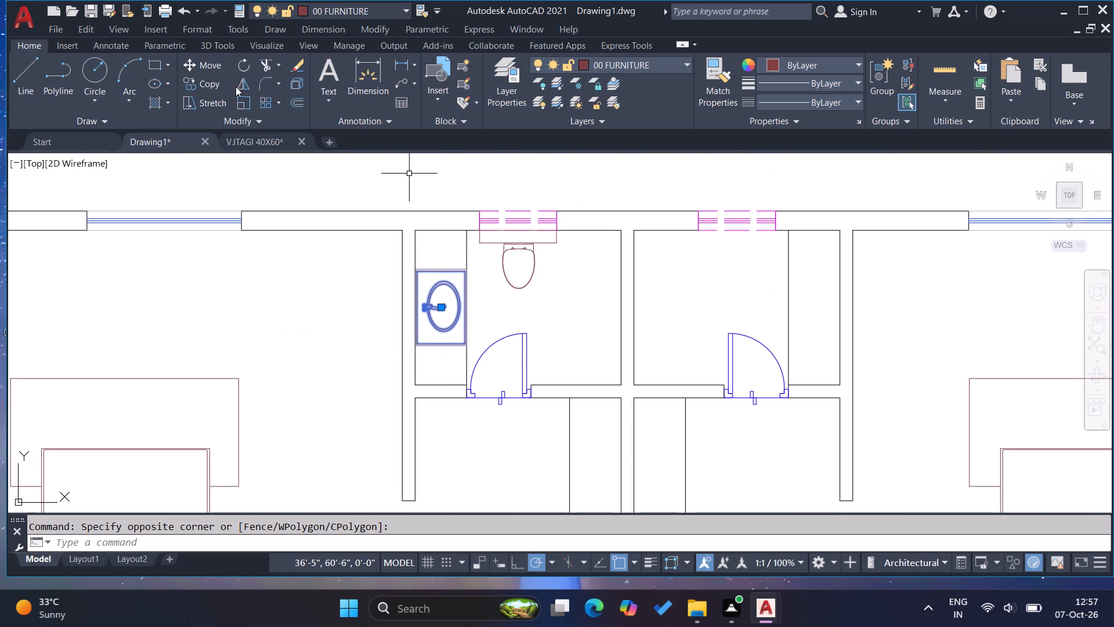
{"action": "left_click", "coordinate": [246, 85]}
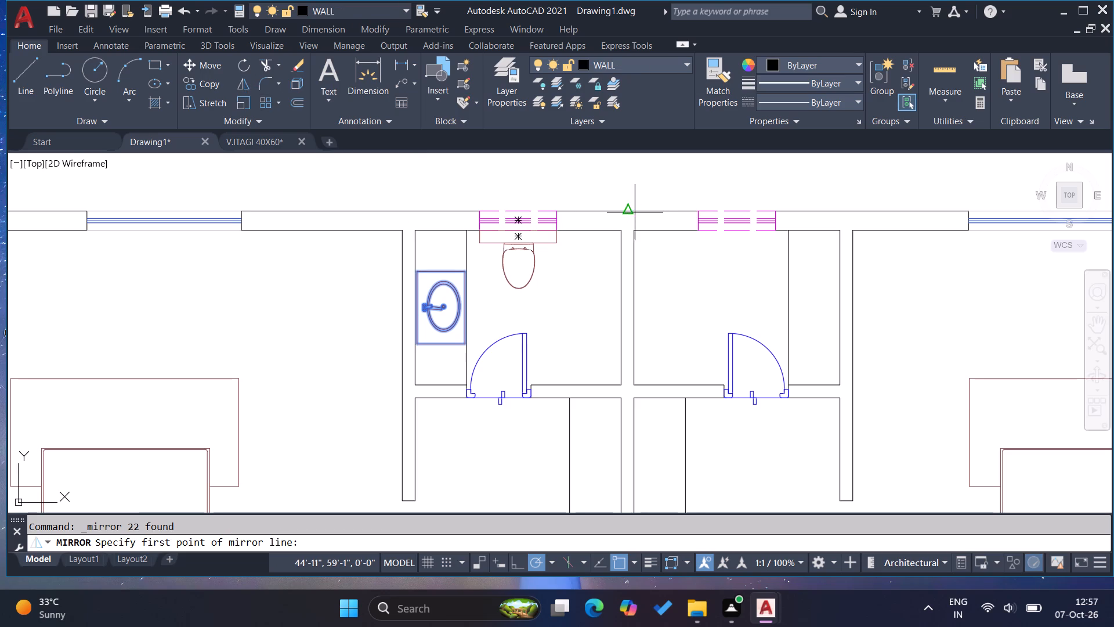
{"action": "left_click", "coordinate": [631, 212]}
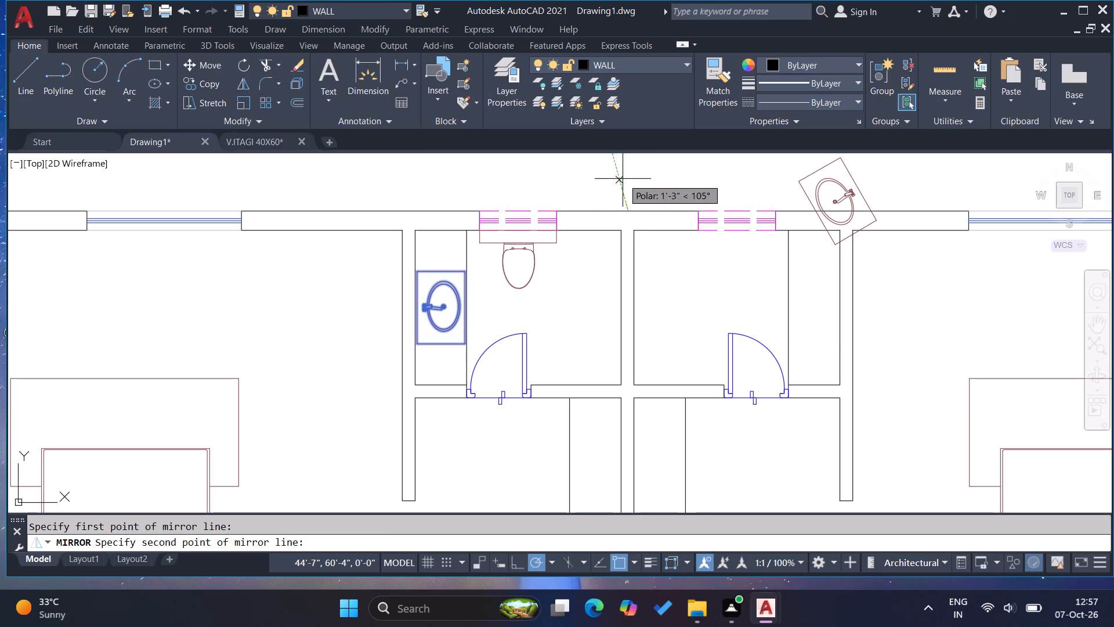
{"action": "left_click", "coordinate": [627, 186]}
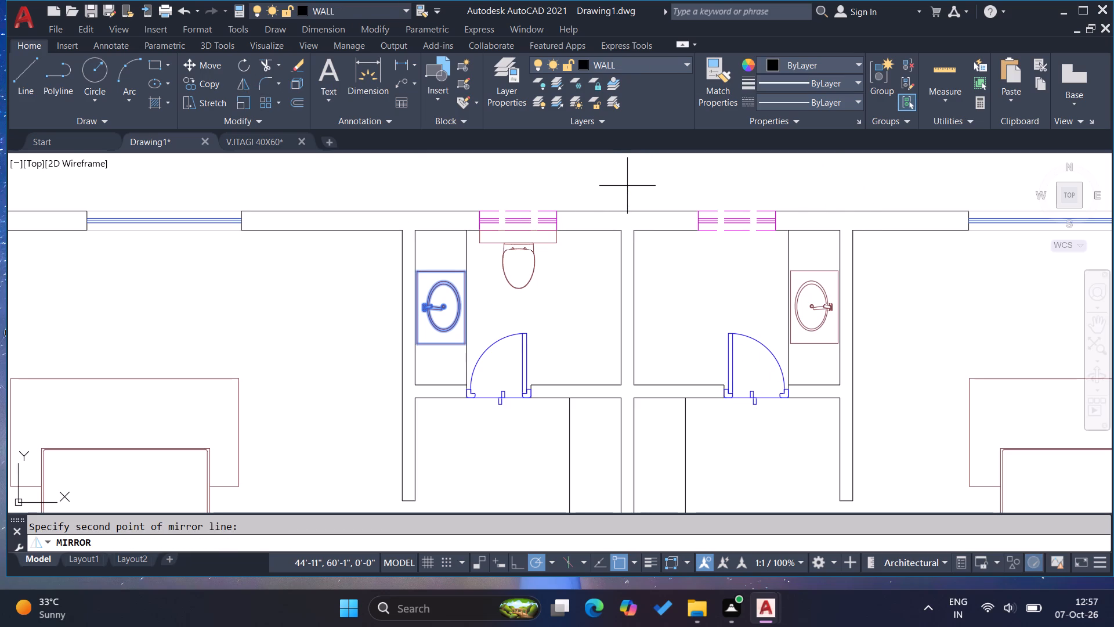
{"action": "key", "text": "Return"}
{"action": "key", "text": "Escape"}
{"action": "key", "text": "Escape"}
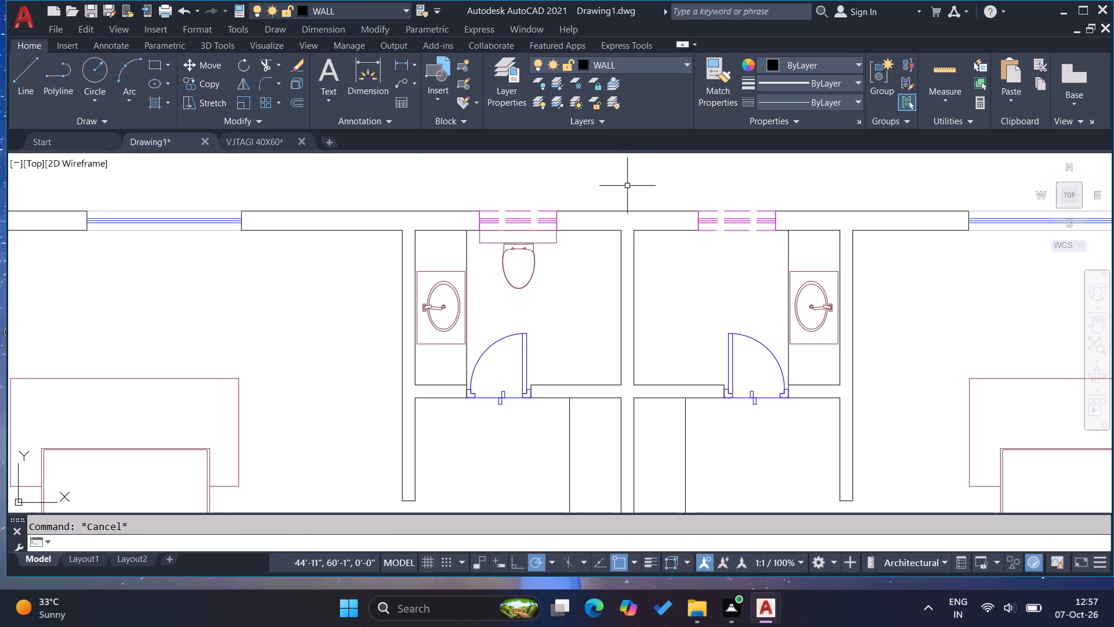
{"action": "key", "text": "Escape"}
{"action": "key", "text": "Escape"}
{"action": "key", "text": "Escape"}
Copy the WC from the left upper bathroom to below the right bathroom's ventilator, using the matching inner wall corners as reference points.
{"action": "left_click", "coordinate": [532, 287]}
{"action": "left_click", "coordinate": [526, 268]}
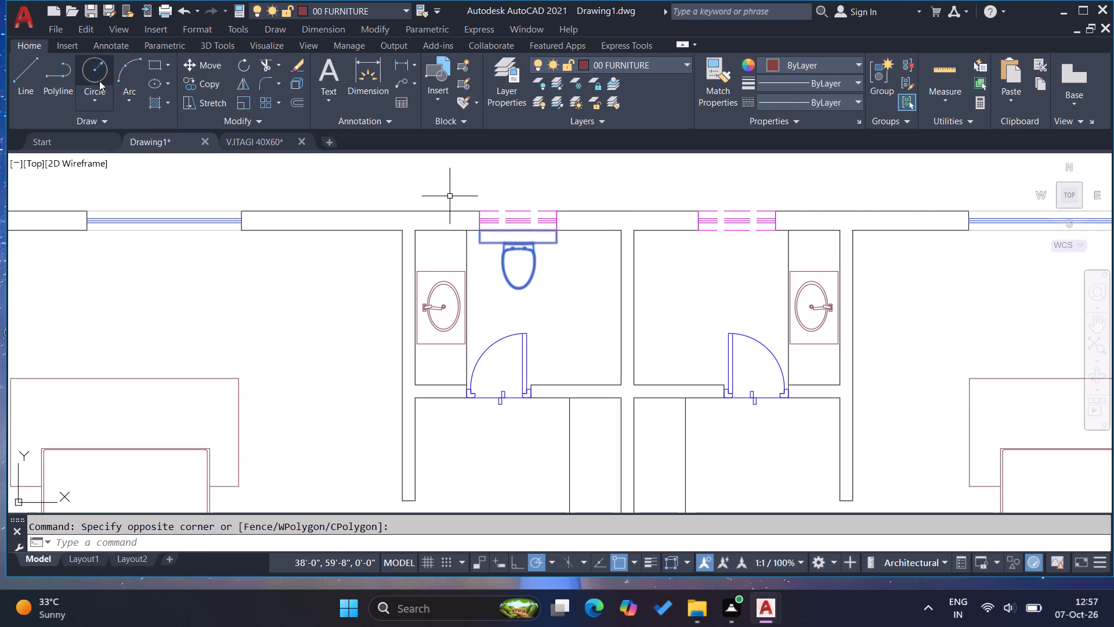
{"action": "left_click", "coordinate": [202, 81]}
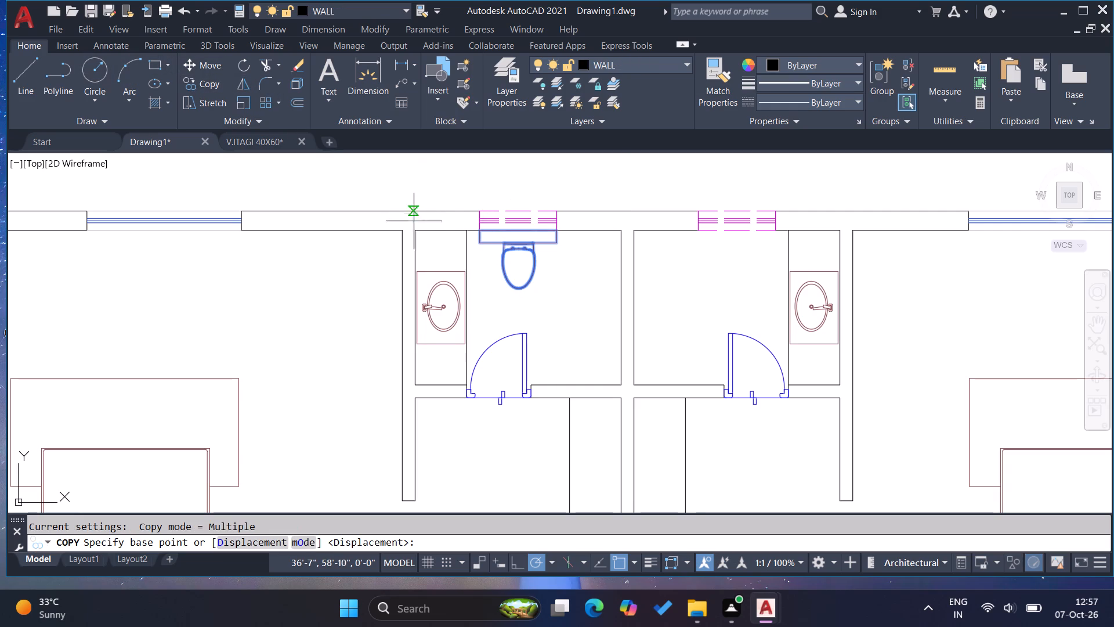
{"action": "left_click", "coordinate": [419, 230]}
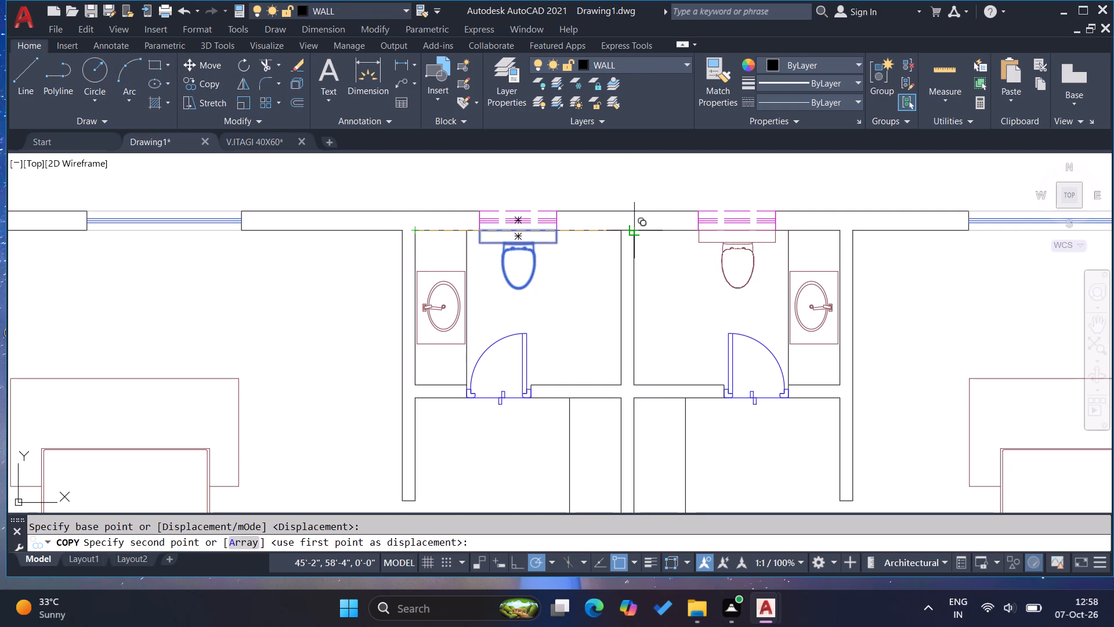
{"action": "left_click", "coordinate": [636, 234]}
{"action": "key", "text": "Escape"}
{"action": "key", "text": "Escape"}
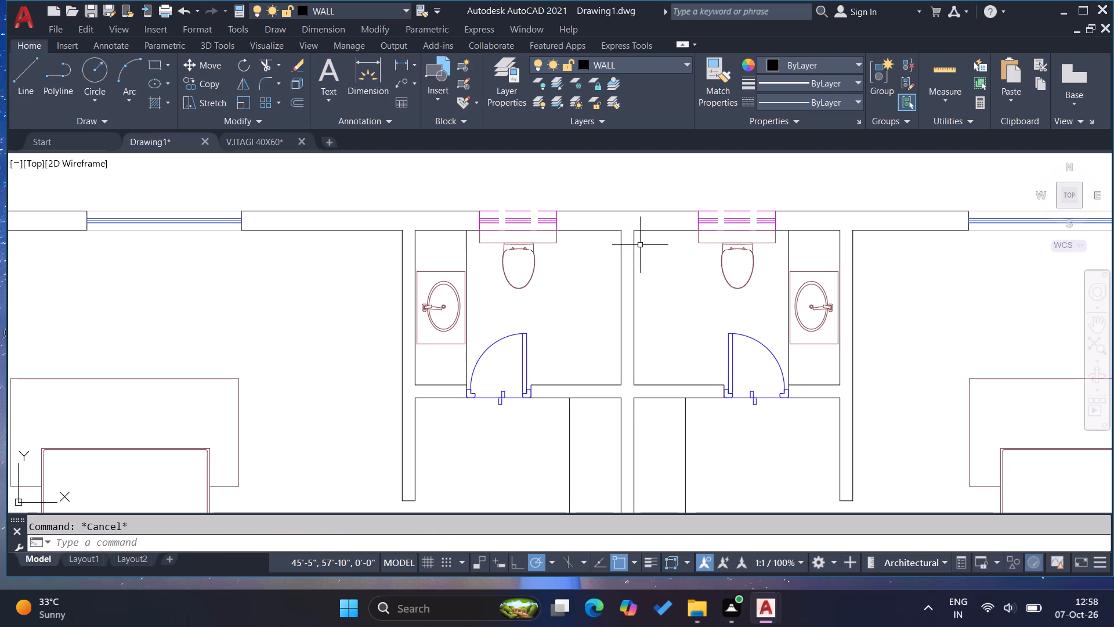
{"action": "key", "text": "Escape"}
{"action": "key", "text": "Escape"}
{"action": "key", "text": "Escape"}
{"action": "key", "text": "Escape"}
Rotate the shower tap fitting outside the plan by 180°.
{"action": "scroll", "coordinate": [523, 250], "scroll_direction": "down", "scroll_amount": 2}
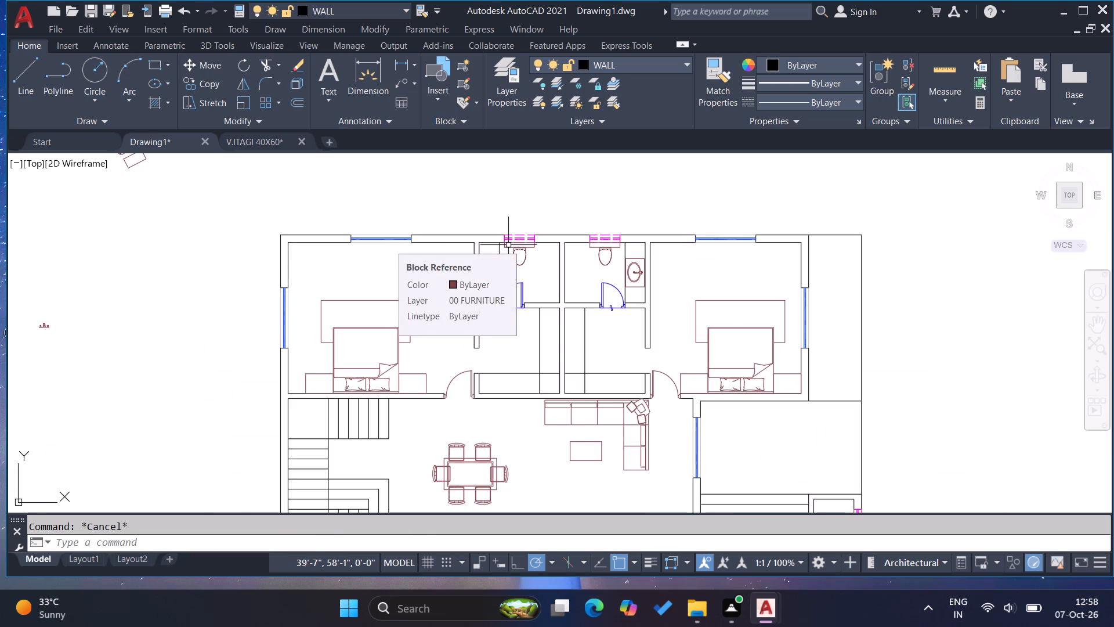
{"action": "key", "text": "Escape"}
{"action": "key", "text": "Escape"}
{"action": "key", "text": "Escape"}
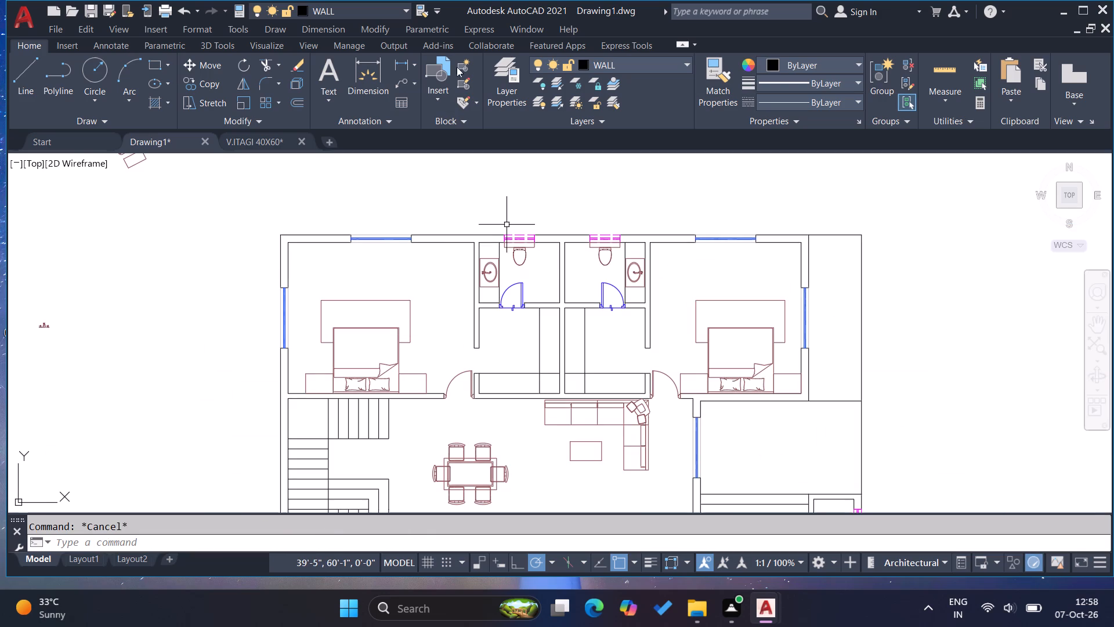
{"action": "left_click", "coordinate": [64, 332]}
{"action": "left_click", "coordinate": [38, 303]}
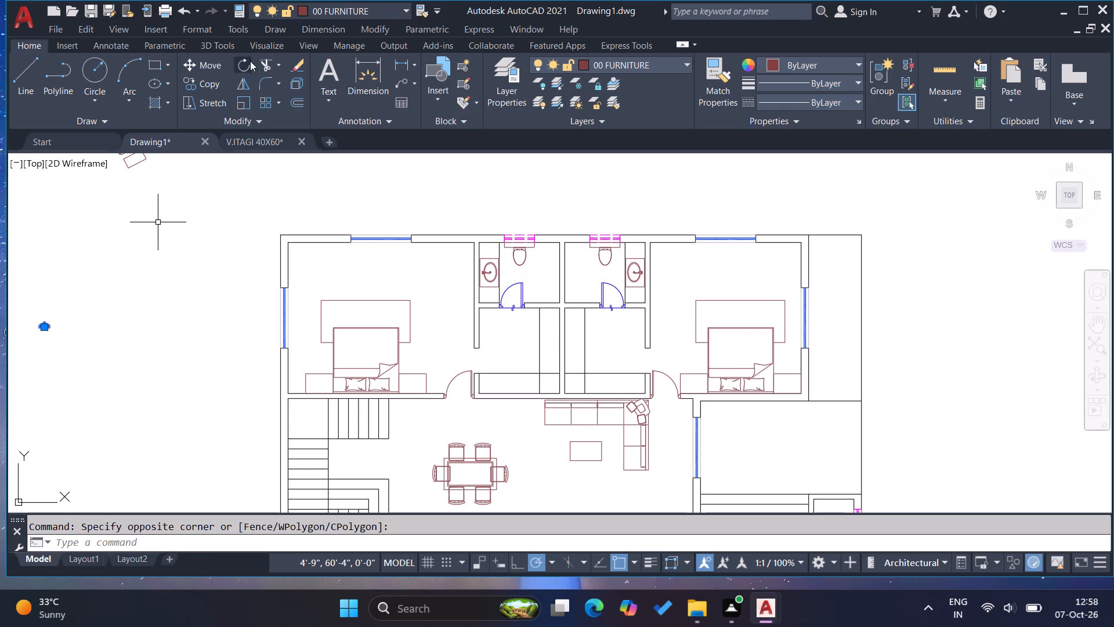
{"action": "left_click", "coordinate": [241, 63]}
{"action": "left_click", "coordinate": [158, 290]}
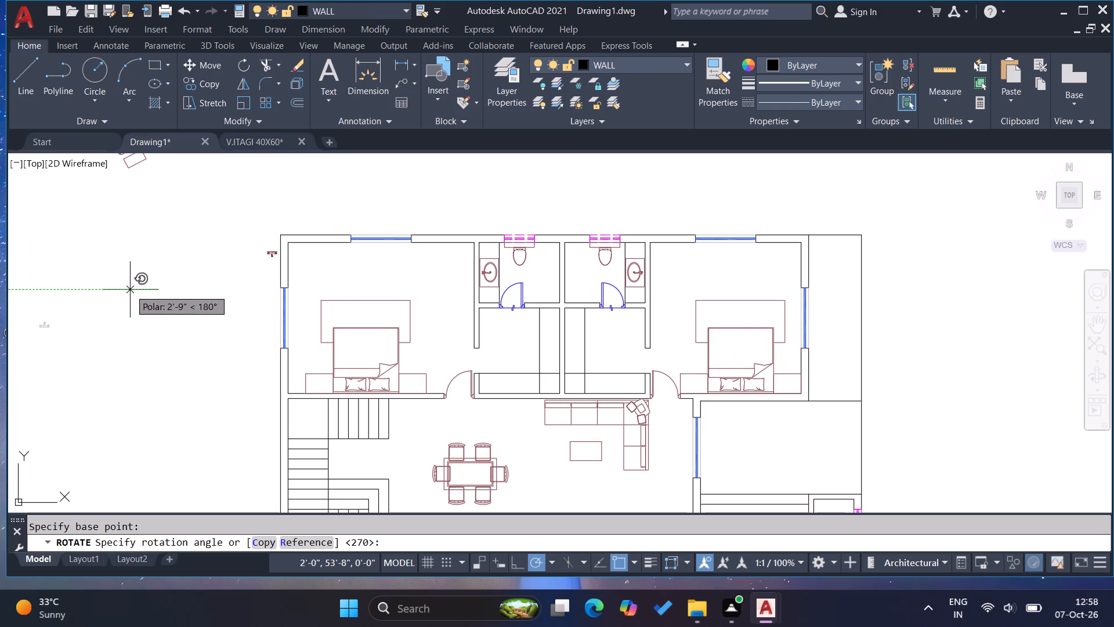
{"action": "left_click", "coordinate": [130, 290]}
Copy the rotated tap fitting onto the inner top wall of both upper bathrooms, between each WC and the shared partition.
{"action": "scroll", "coordinate": [268, 254], "scroll_direction": "up", "scroll_amount": 5}
{"action": "left_click", "coordinate": [284, 266]}
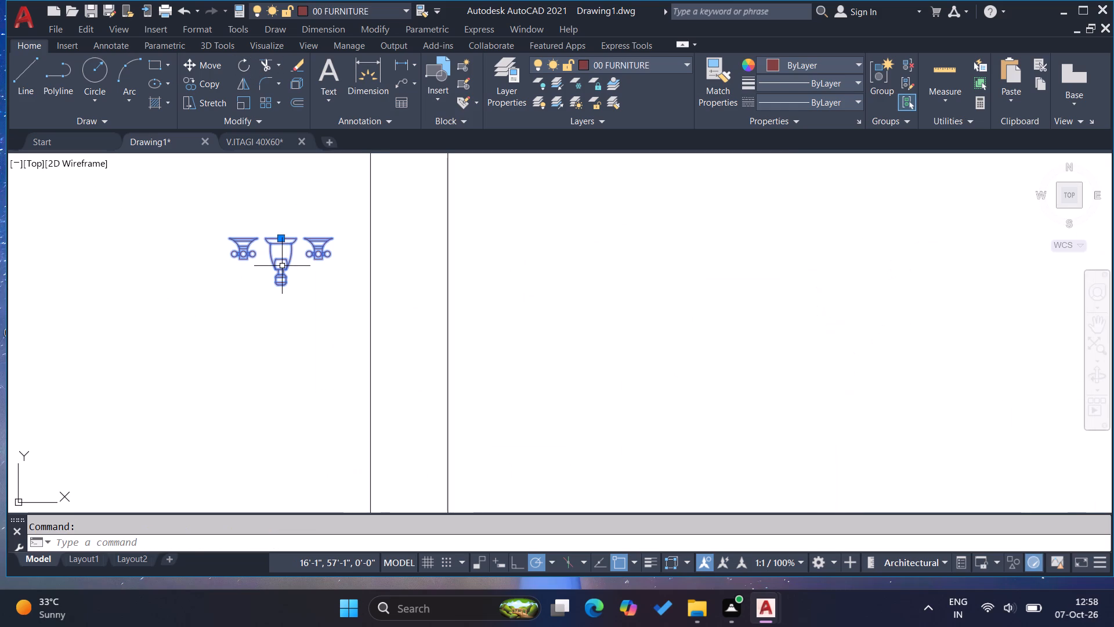
{"action": "type", "text": "co"}
{"action": "key", "text": "Return"}
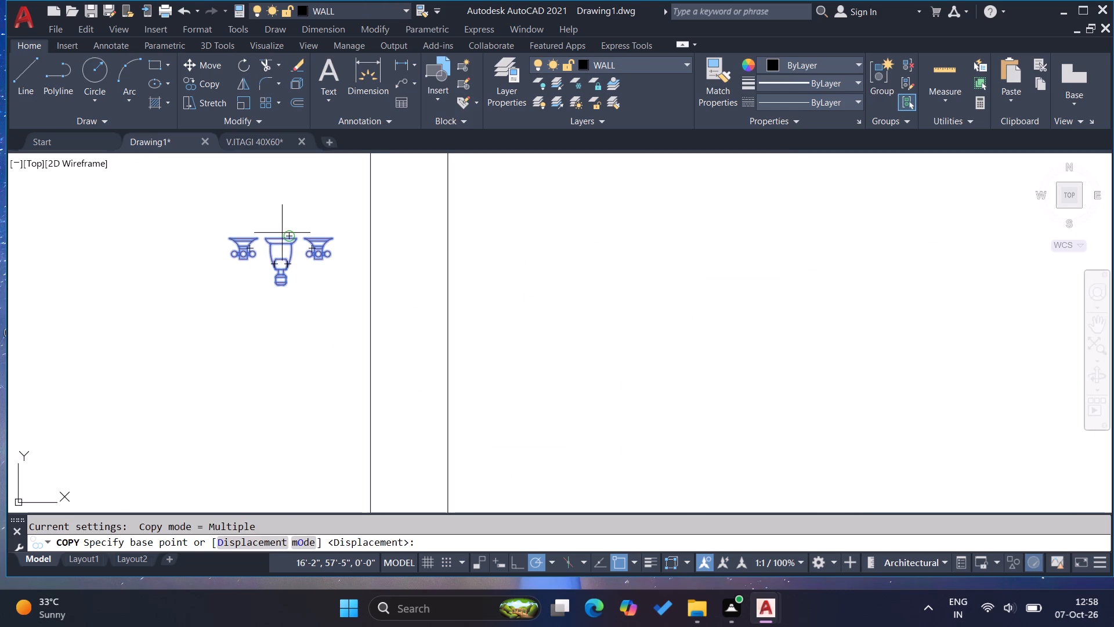
{"action": "left_click", "coordinate": [278, 236]}
{"action": "scroll", "coordinate": [223, 285], "scroll_direction": "down", "scroll_amount": 5}
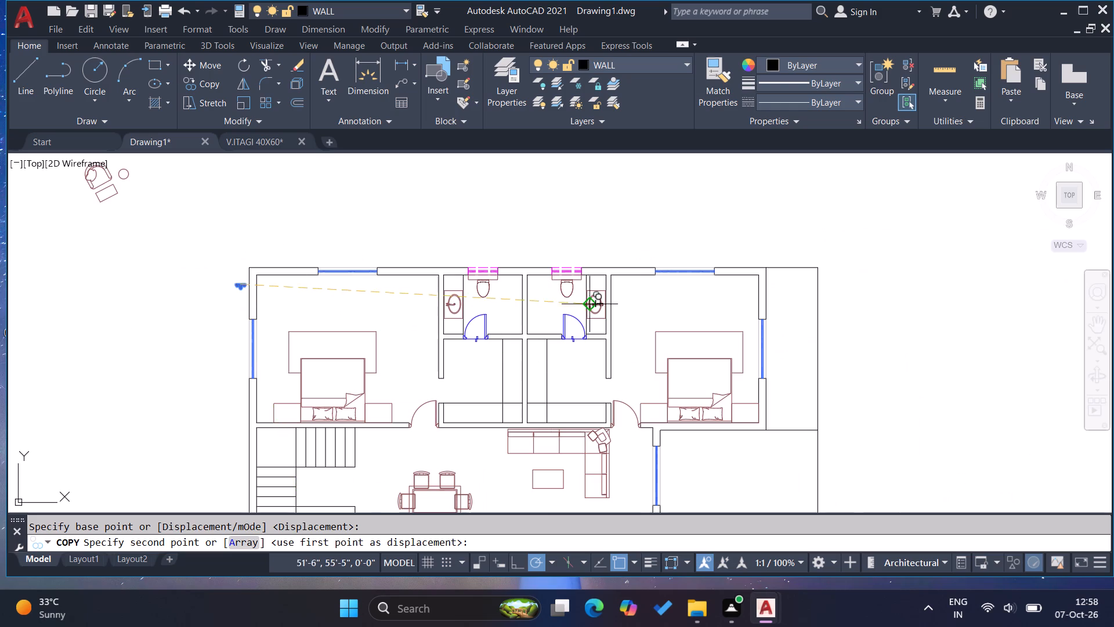
{"action": "scroll", "coordinate": [524, 276], "scroll_direction": "up", "scroll_amount": 4}
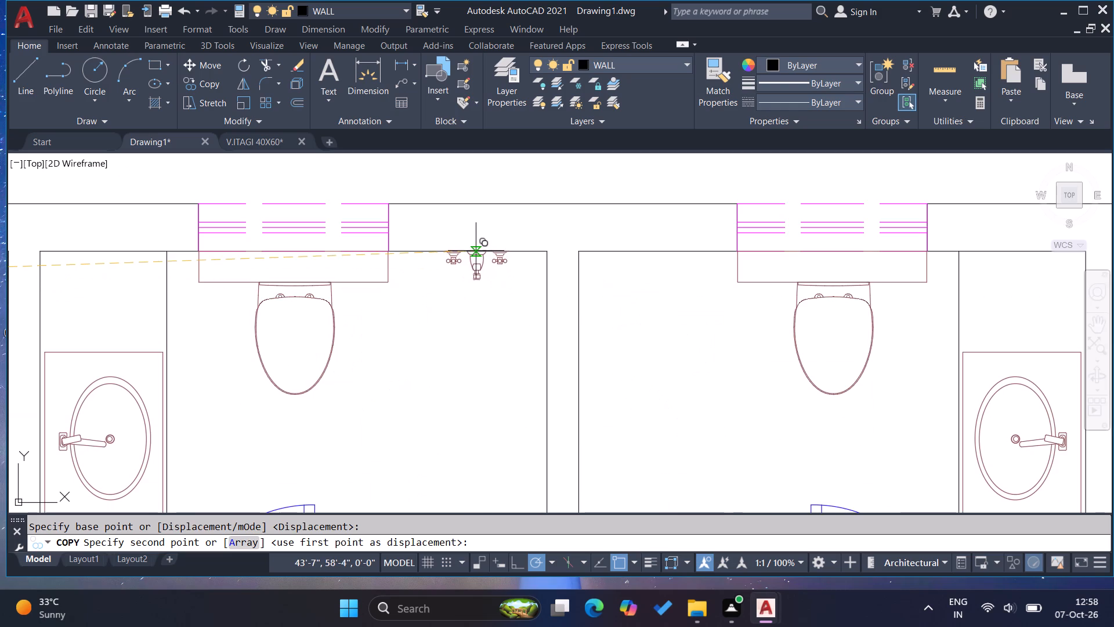
{"action": "left_click", "coordinate": [468, 251]}
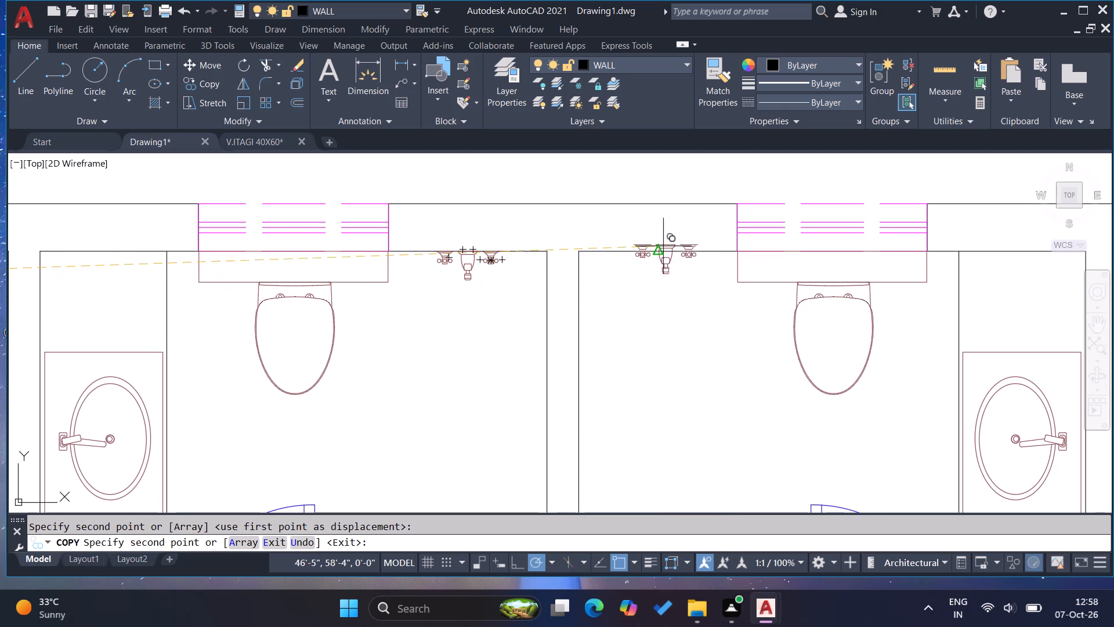
{"action": "left_click", "coordinate": [662, 253]}
{"action": "key", "text": "Escape"}
{"action": "key", "text": "Escape"}
{"action": "key", "text": "Escape"}
{"action": "key", "text": "Escape"}
{"action": "key", "text": "Escape"}
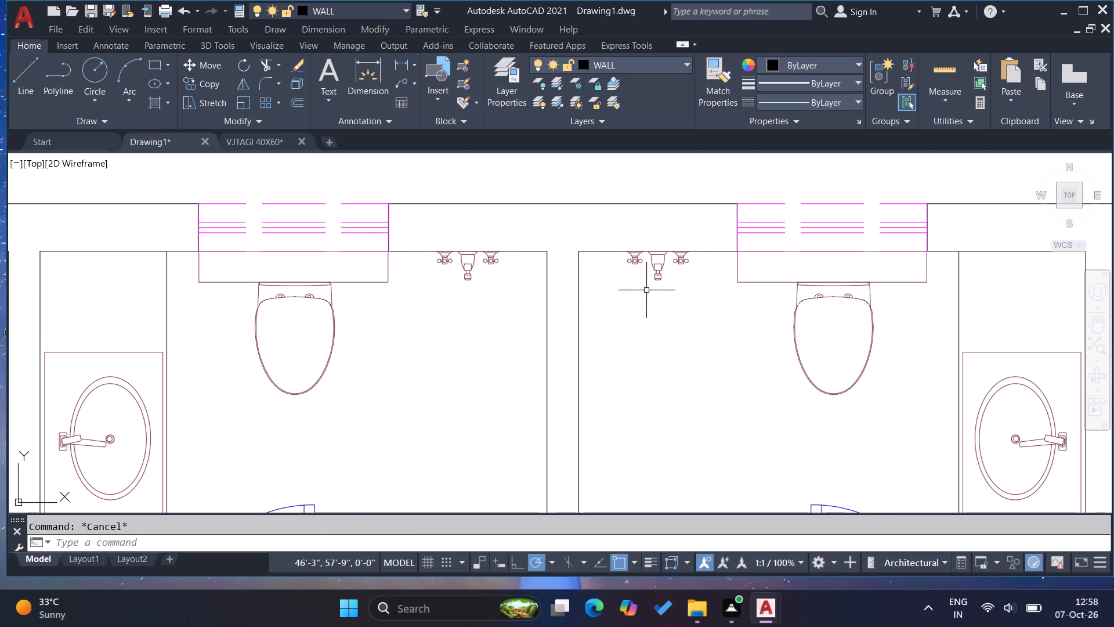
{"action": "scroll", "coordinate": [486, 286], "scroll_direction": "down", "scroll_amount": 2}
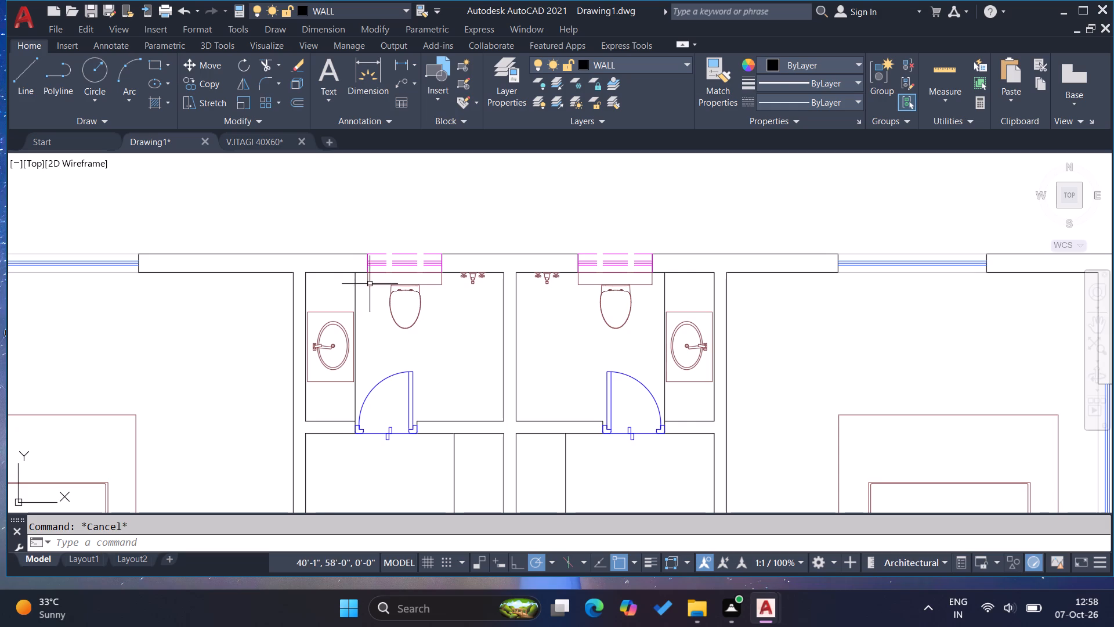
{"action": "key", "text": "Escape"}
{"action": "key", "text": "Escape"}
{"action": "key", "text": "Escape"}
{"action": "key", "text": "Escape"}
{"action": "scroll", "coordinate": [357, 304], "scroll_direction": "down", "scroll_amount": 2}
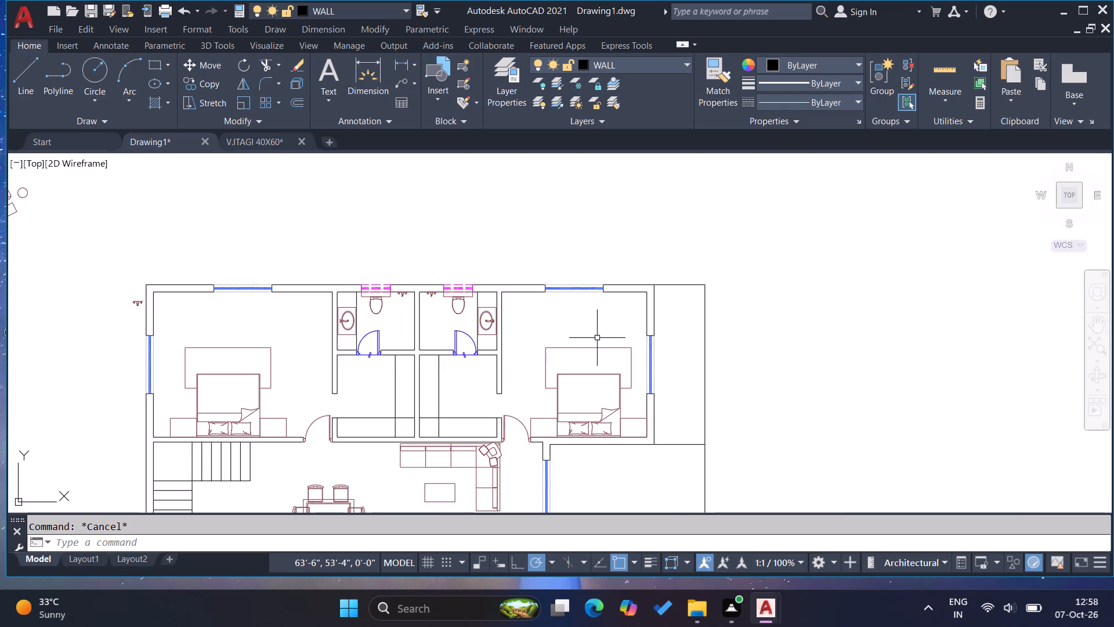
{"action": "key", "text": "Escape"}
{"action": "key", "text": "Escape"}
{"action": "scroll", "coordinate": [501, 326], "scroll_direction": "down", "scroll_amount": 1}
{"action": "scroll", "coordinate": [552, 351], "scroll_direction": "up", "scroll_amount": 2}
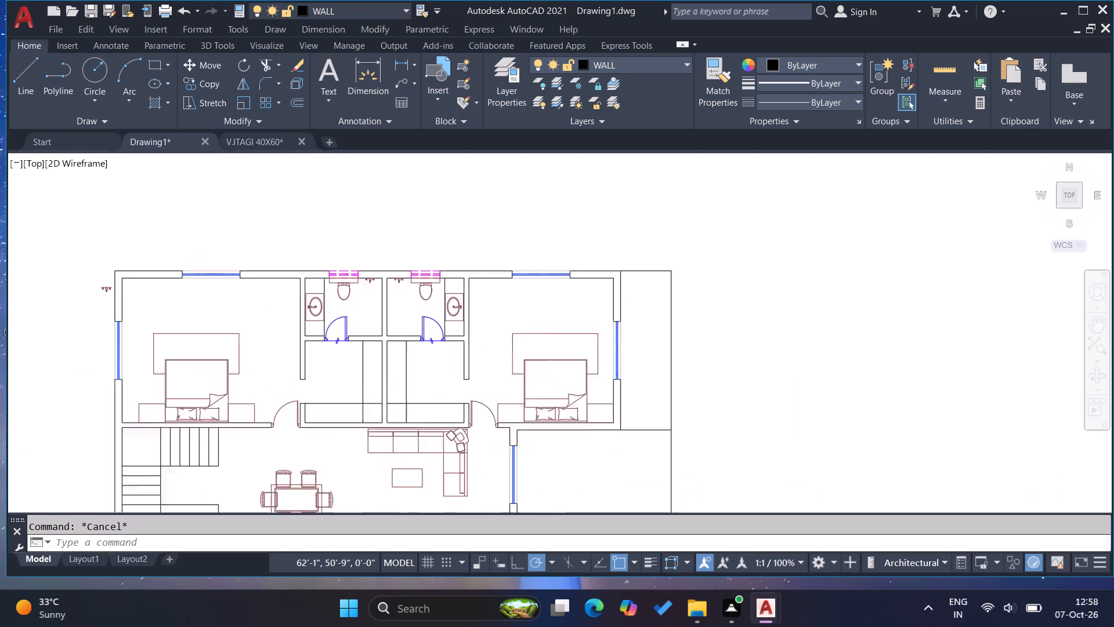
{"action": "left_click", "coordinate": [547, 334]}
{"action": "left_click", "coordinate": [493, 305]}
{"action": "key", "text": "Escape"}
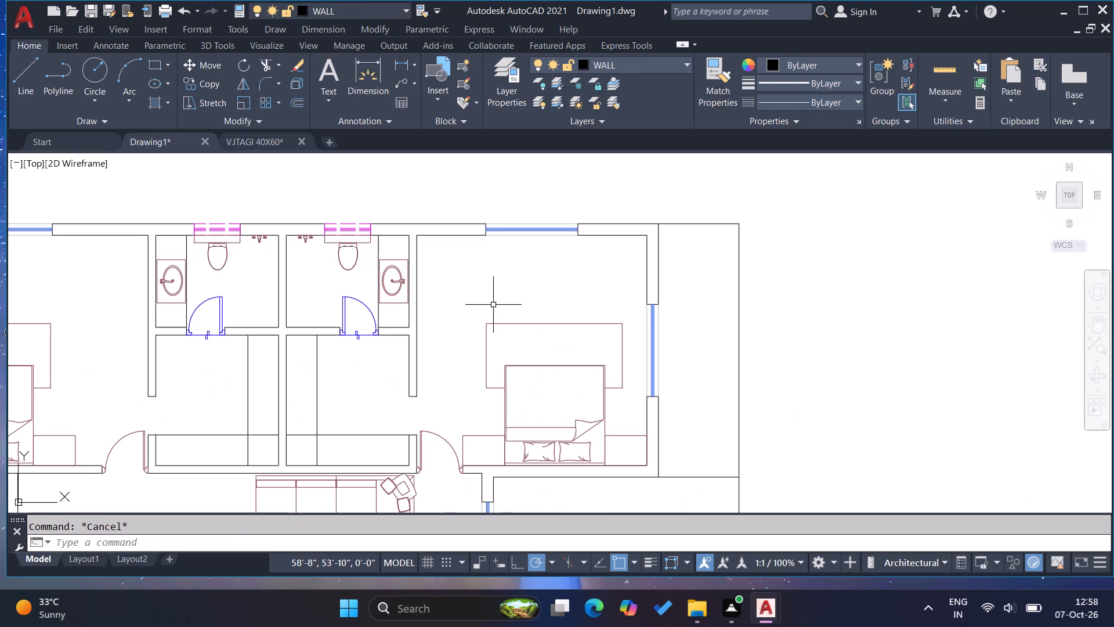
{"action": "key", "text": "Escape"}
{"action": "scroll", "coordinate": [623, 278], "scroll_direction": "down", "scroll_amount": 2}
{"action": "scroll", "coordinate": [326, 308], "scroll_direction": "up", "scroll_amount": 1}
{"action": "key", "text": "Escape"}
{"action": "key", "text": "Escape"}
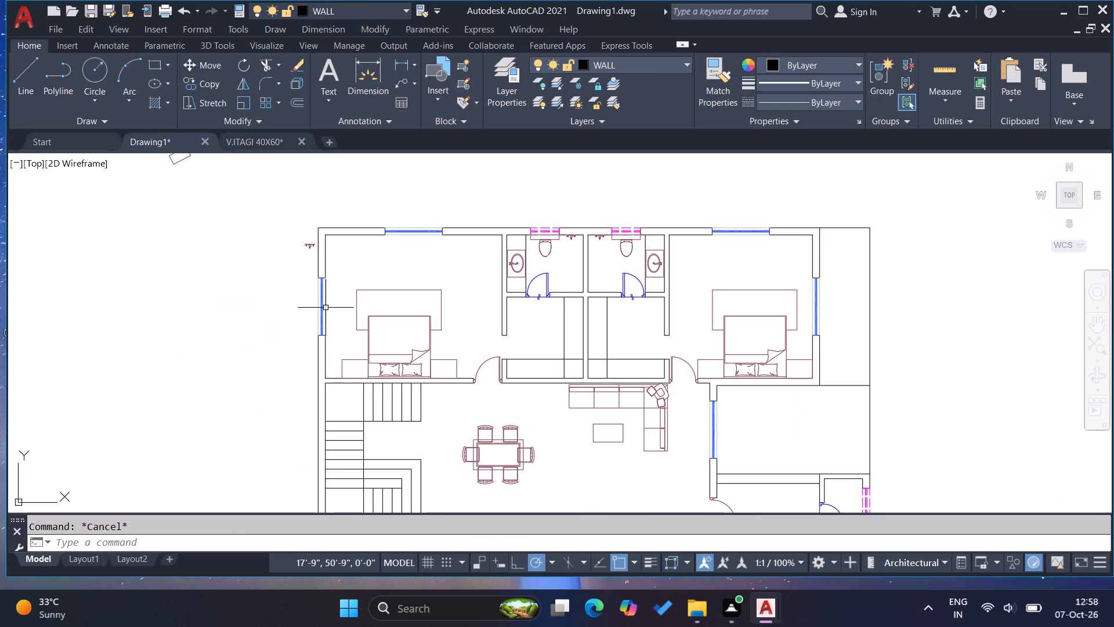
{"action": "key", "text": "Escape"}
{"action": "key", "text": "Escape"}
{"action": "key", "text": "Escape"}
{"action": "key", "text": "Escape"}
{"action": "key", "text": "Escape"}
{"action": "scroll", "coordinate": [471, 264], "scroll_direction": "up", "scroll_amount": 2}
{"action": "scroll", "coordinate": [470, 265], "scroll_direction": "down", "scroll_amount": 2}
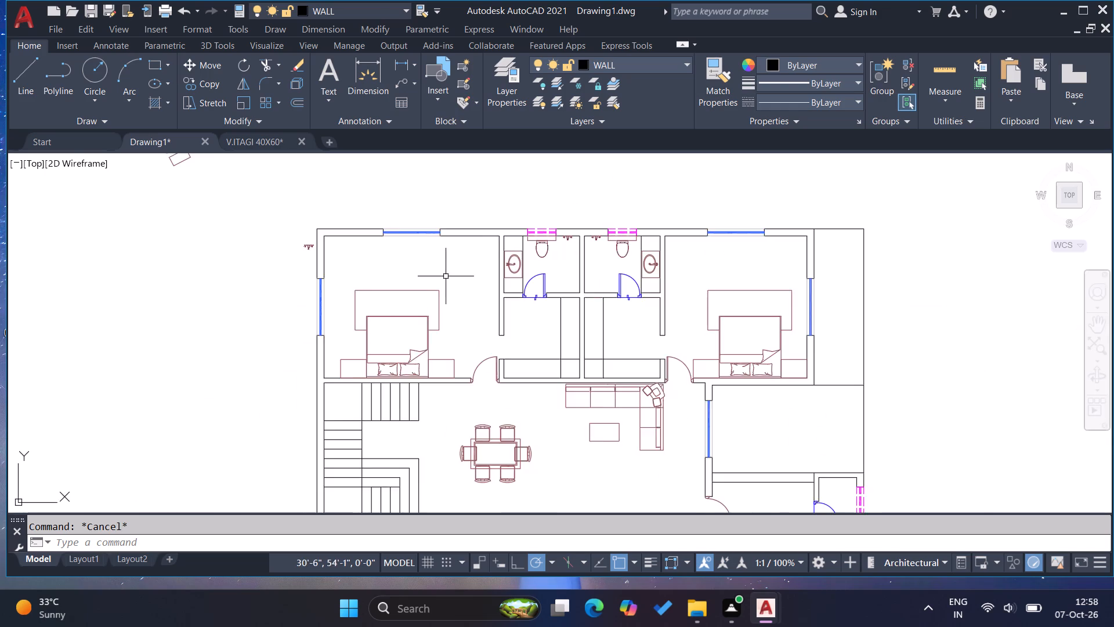
Group the armchair, footstool and round side table lying outside the plan into one object.
{"action": "scroll", "coordinate": [430, 287], "scroll_direction": "down", "scroll_amount": 2}
{"action": "left_click", "coordinate": [334, 251]}
{"action": "left_click", "coordinate": [298, 207]}
{"action": "key", "text": "Escape"}
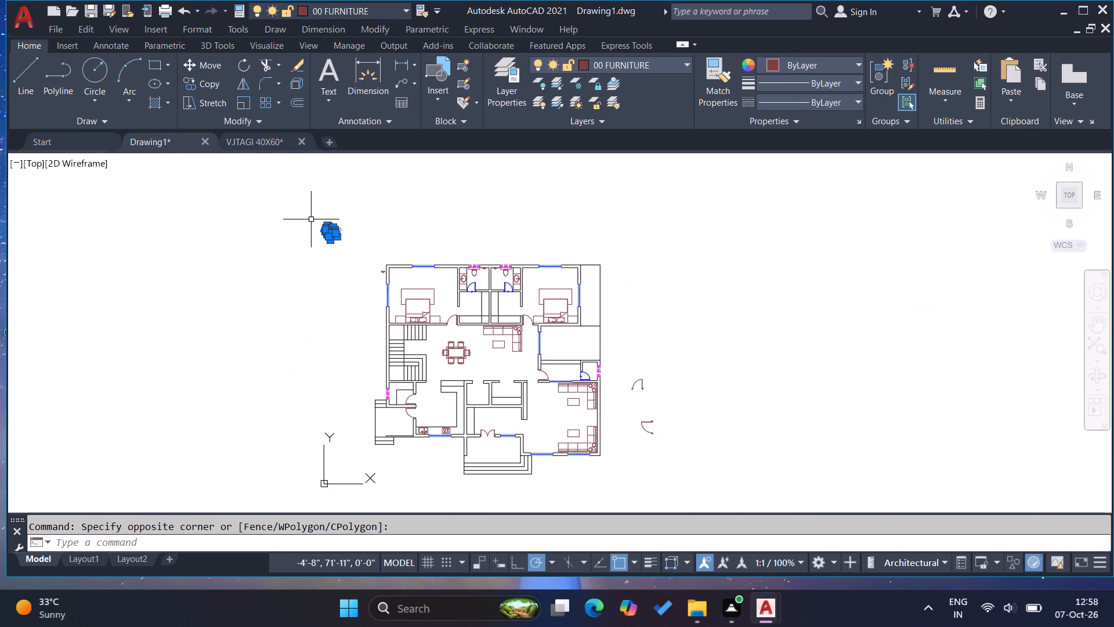
{"action": "scroll", "coordinate": [315, 220], "scroll_direction": "up", "scroll_amount": 3}
{"action": "left_click_drag", "start_coordinate": [380, 302], "coordinate": [375, 297]}
{"action": "left_click", "coordinate": [318, 218]}
{"action": "key", "text": "g"}
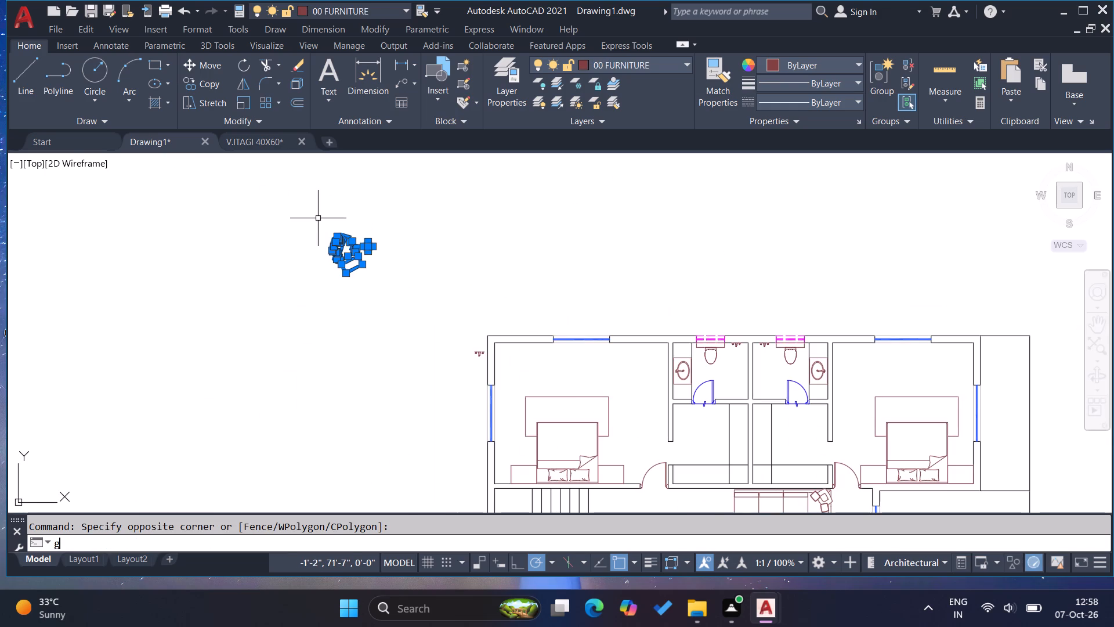
{"action": "key", "text": "Return"}
Rotate the grouped armchair set clockwise by eye so its footstool faces diagonally down to the left.
{"action": "left_click_drag", "start_coordinate": [404, 273], "coordinate": [399, 272]}
{"action": "left_click", "coordinate": [347, 243]}
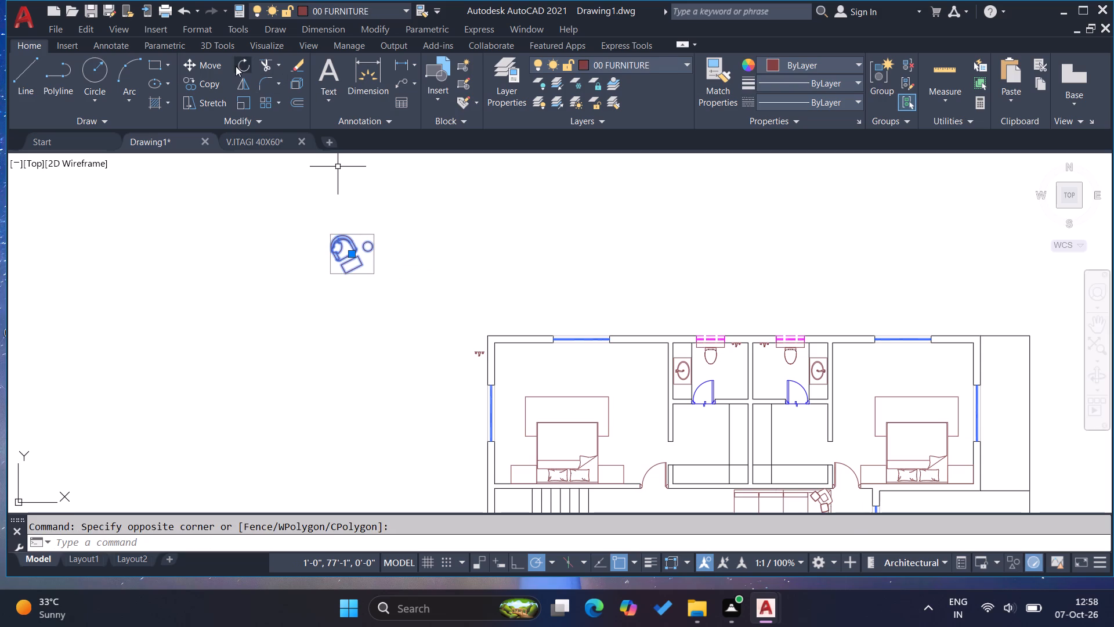
{"action": "left_click", "coordinate": [241, 66]}
{"action": "left_click", "coordinate": [399, 262]}
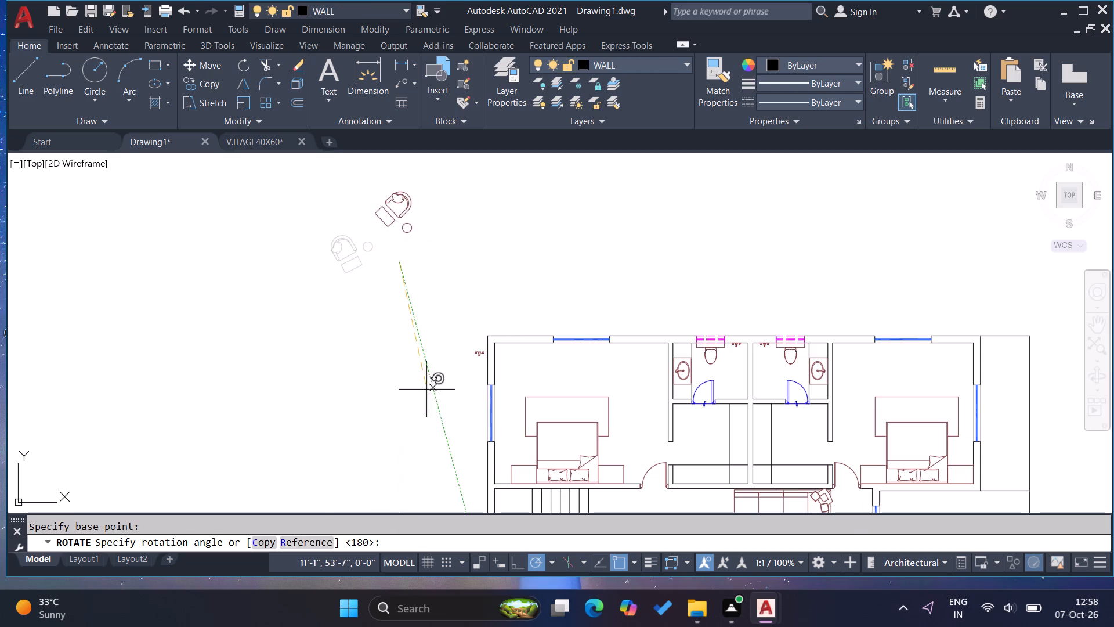
{"action": "left_click", "coordinate": [455, 352]}
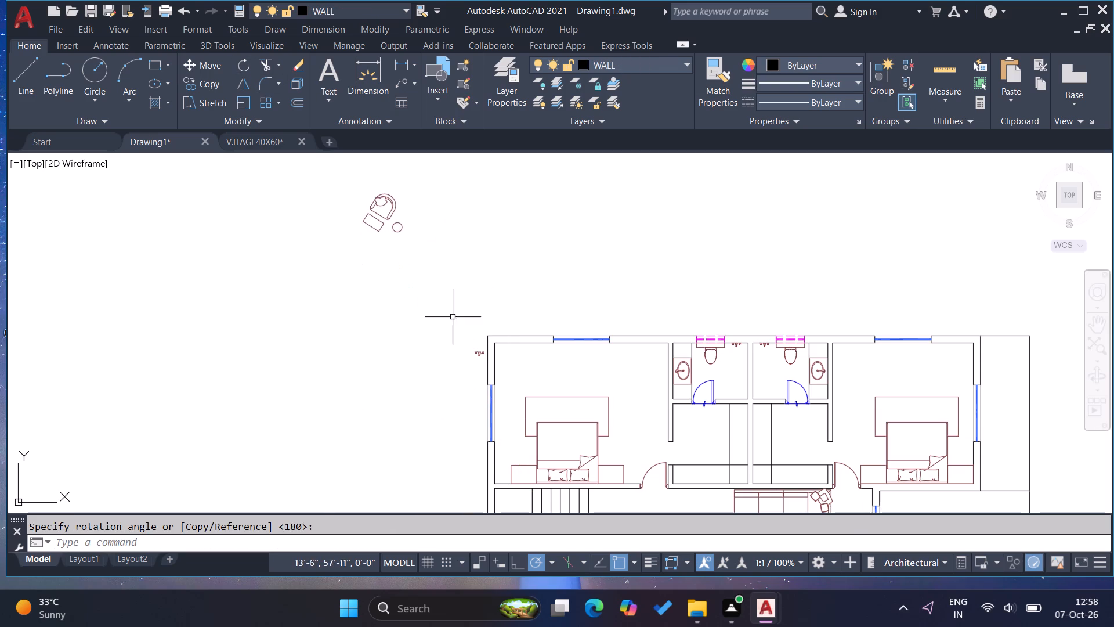
Move the armchair set into the left upper bedroom, near the top corner beside the bathroom wall.
{"action": "left_click_drag", "start_coordinate": [443, 266], "coordinate": [429, 256]}
{"action": "left_click", "coordinate": [319, 192]}
{"action": "key", "text": "m"}
{"action": "key", "text": "Return"}
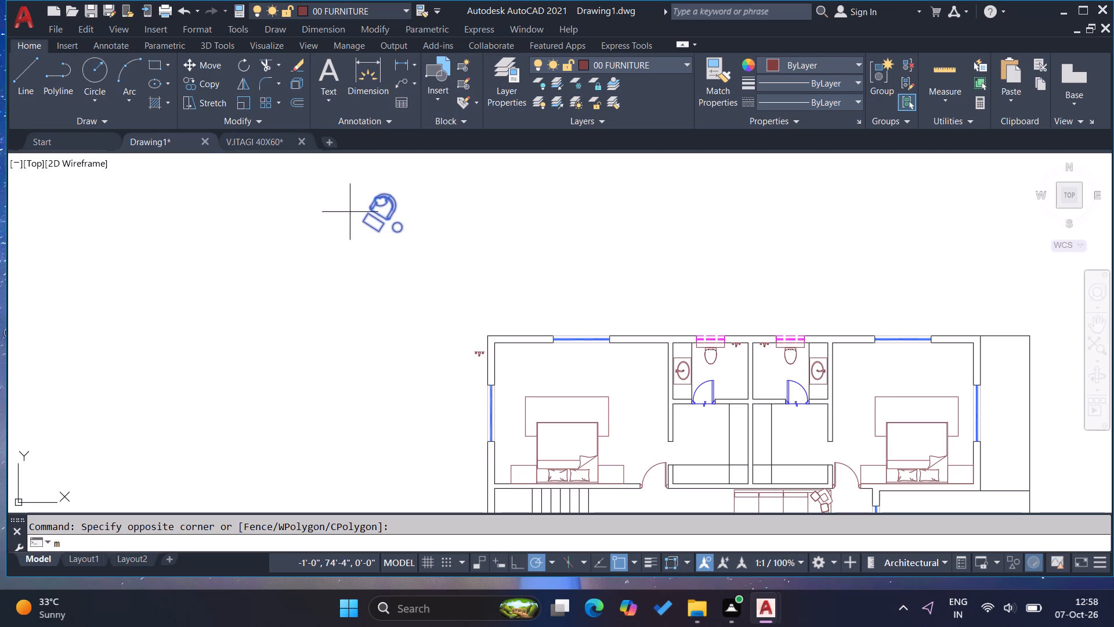
{"action": "left_click", "coordinate": [392, 225]}
{"action": "scroll", "coordinate": [656, 388], "scroll_direction": "up", "scroll_amount": 2}
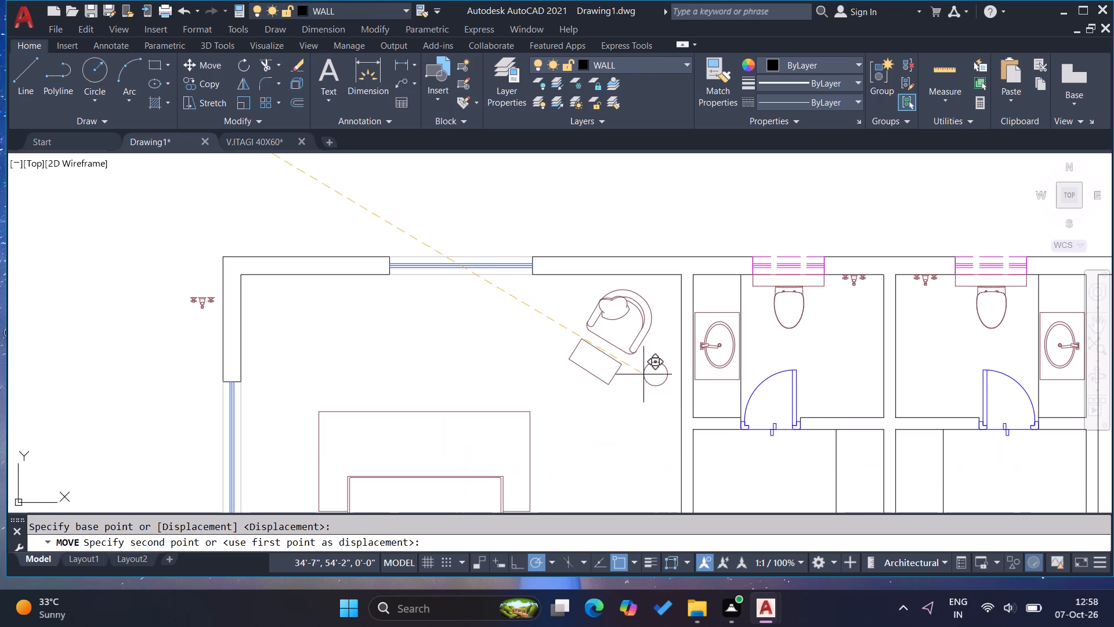
{"action": "left_click", "coordinate": [644, 380]}
{"action": "key", "text": "Escape"}
{"action": "key", "text": "Escape"}
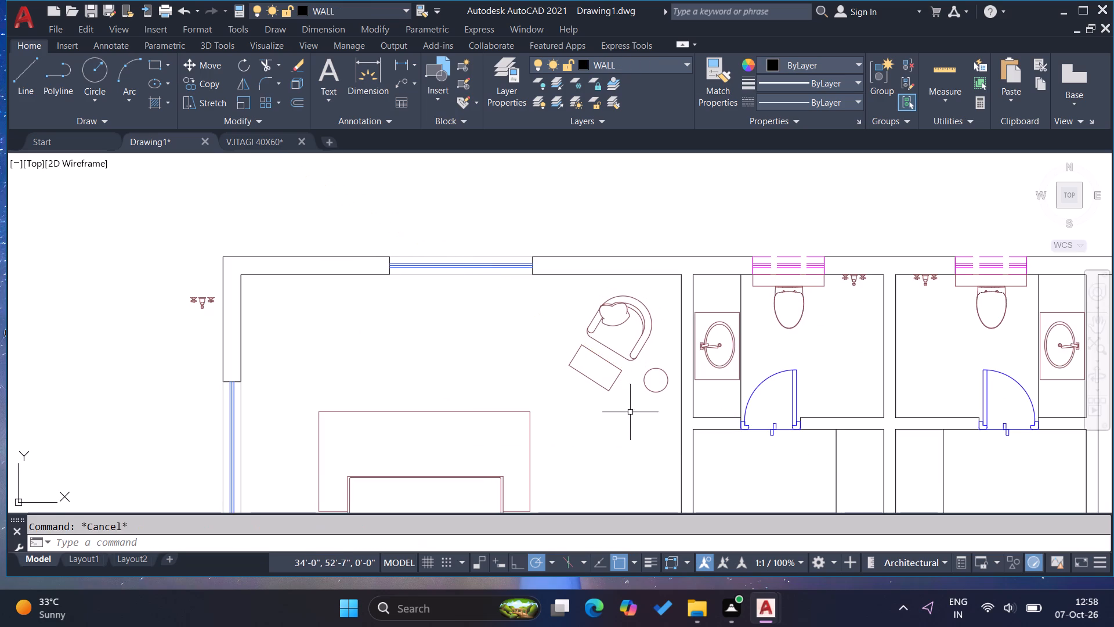
{"action": "key", "text": "Escape"}
Mirror the armchair set into the right upper bedroom about a vertical axis through the middle of the bathrooms' shared wall, keeping the original.
{"action": "left_click", "coordinate": [627, 412]}
{"action": "left_click", "coordinate": [578, 371]}
{"action": "scroll", "coordinate": [406, 325], "scroll_direction": "down", "scroll_amount": 2}
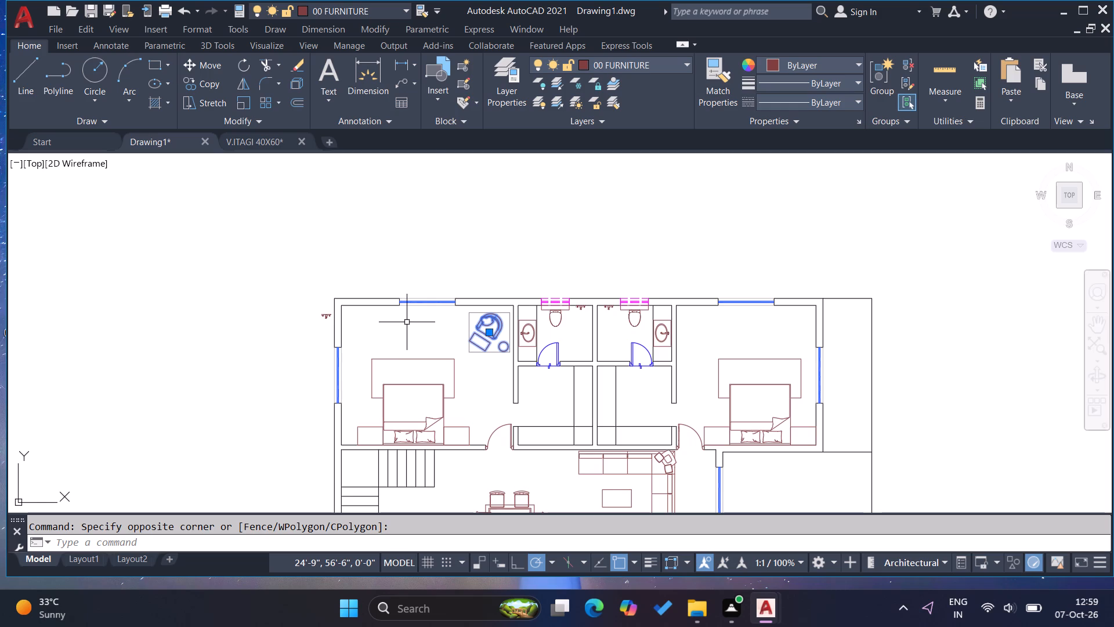
{"action": "left_click", "coordinate": [235, 81]}
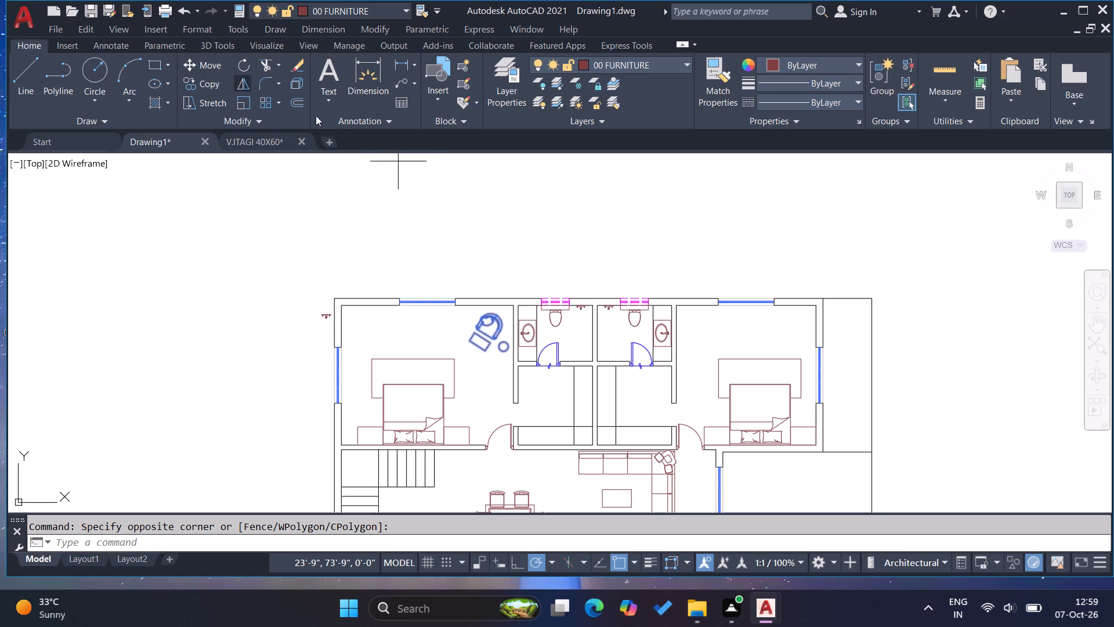
{"action": "left_click", "coordinate": [595, 297]}
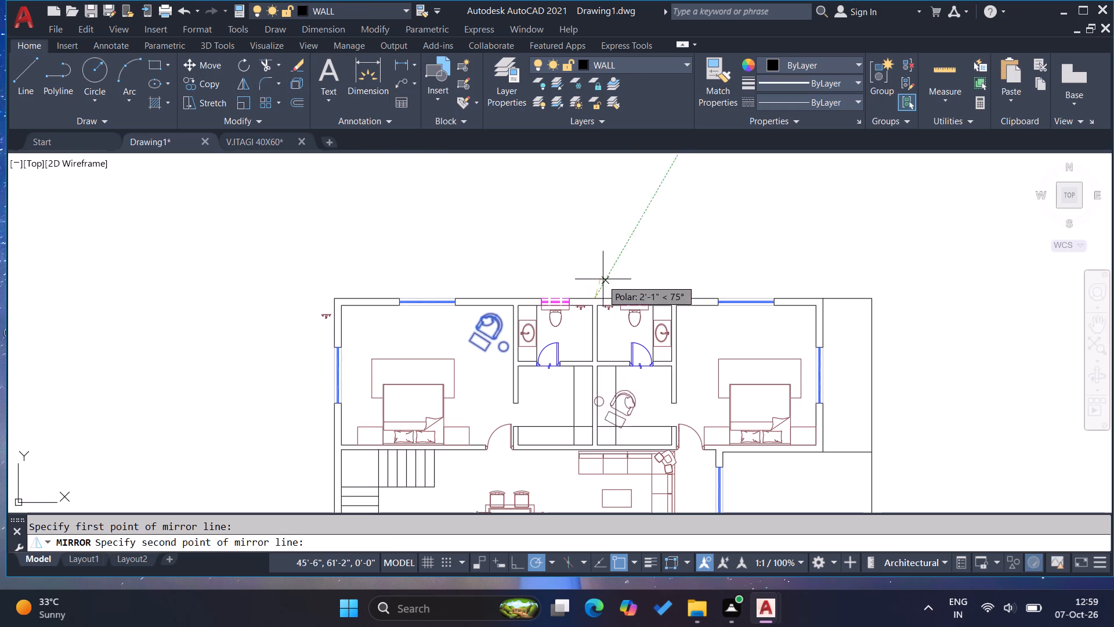
{"action": "left_click", "coordinate": [592, 244]}
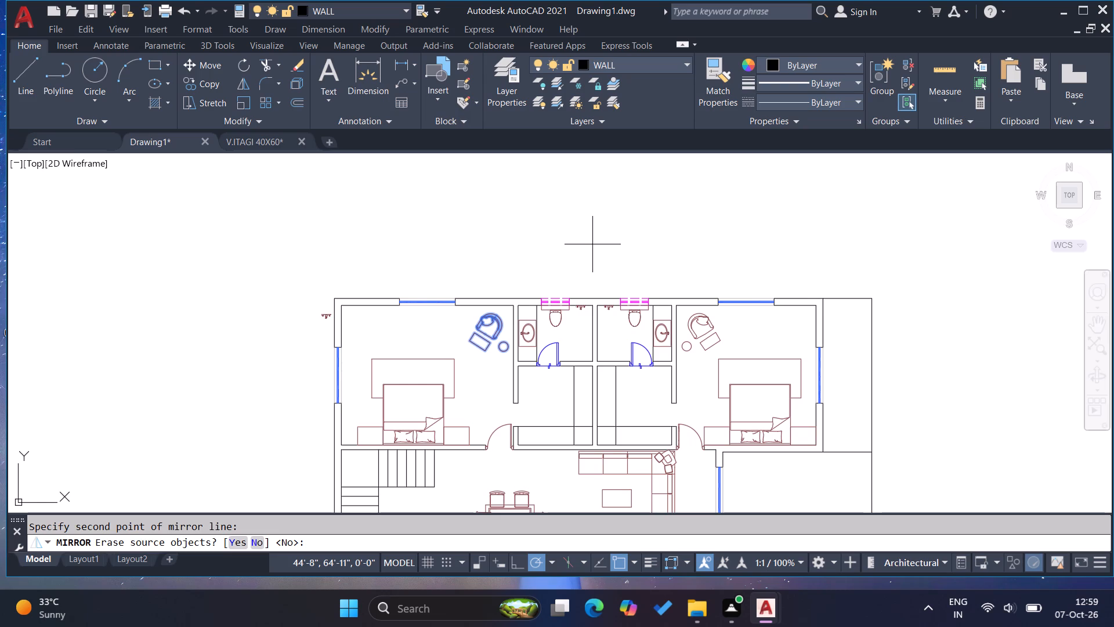
{"action": "key", "text": "Return"}
{"action": "key", "text": "Escape"}
{"action": "key", "text": "Escape"}
{"action": "key", "text": "Escape"}
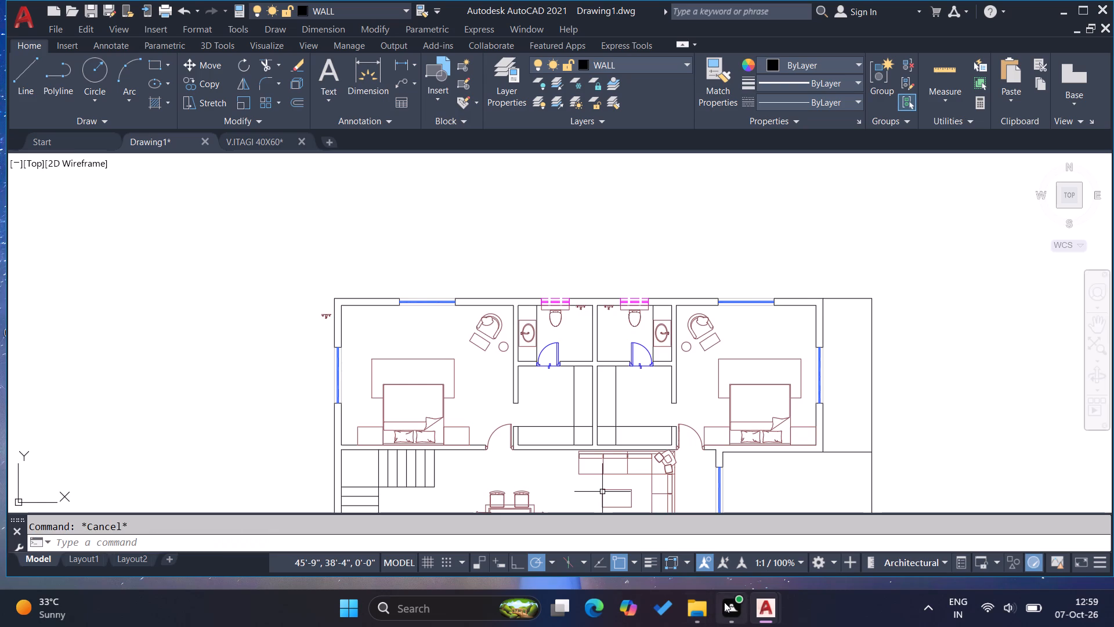
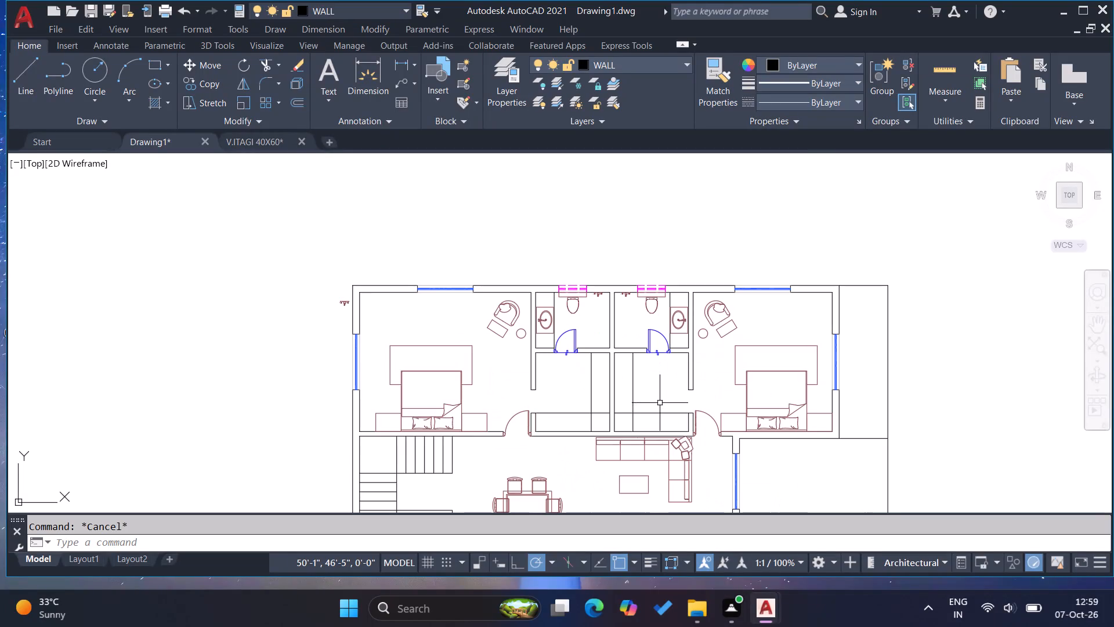
Delete the stray fixture symbol lying outside the upper-left corner of the left bedroom.
{"action": "scroll", "coordinate": [397, 354], "scroll_direction": "down", "scroll_amount": 1}
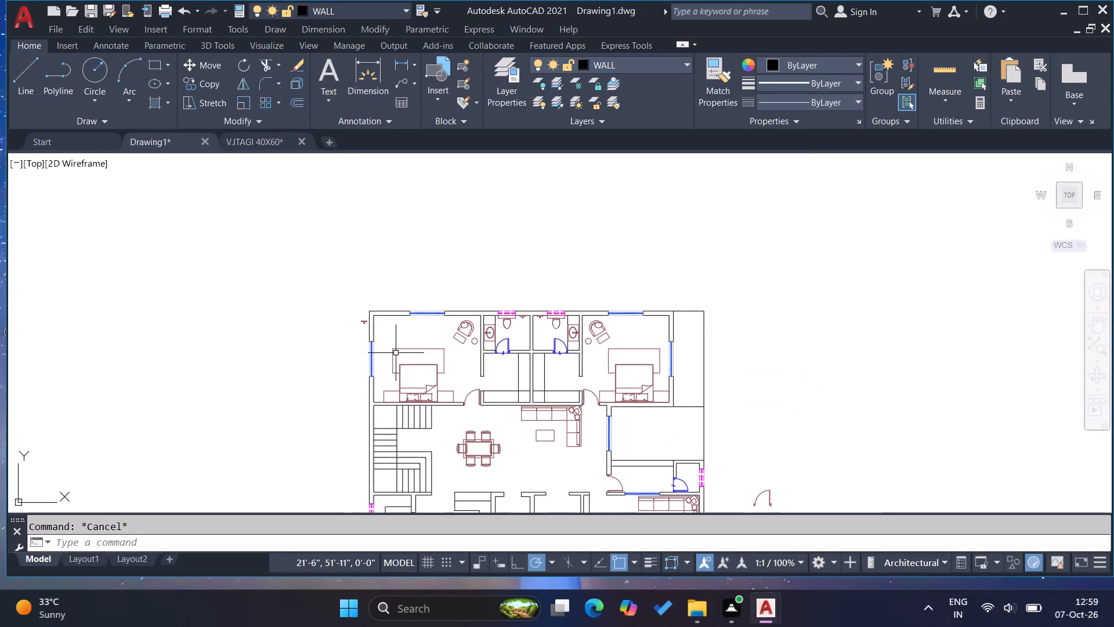
{"action": "scroll", "coordinate": [350, 322], "scroll_direction": "up", "scroll_amount": 2}
{"action": "left_click", "coordinate": [377, 326]}
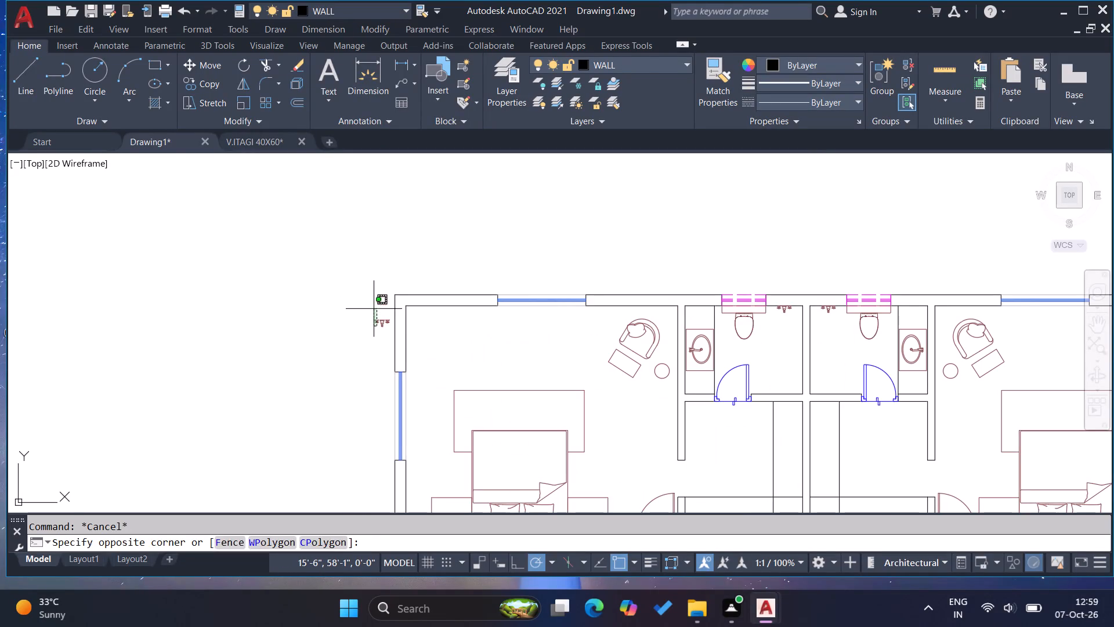
{"action": "left_click", "coordinate": [373, 308]}
{"action": "key", "text": "Delete"}
{"action": "key", "text": "Escape"}
{"action": "key", "text": "Escape"}
{"action": "key", "text": "Escape"}
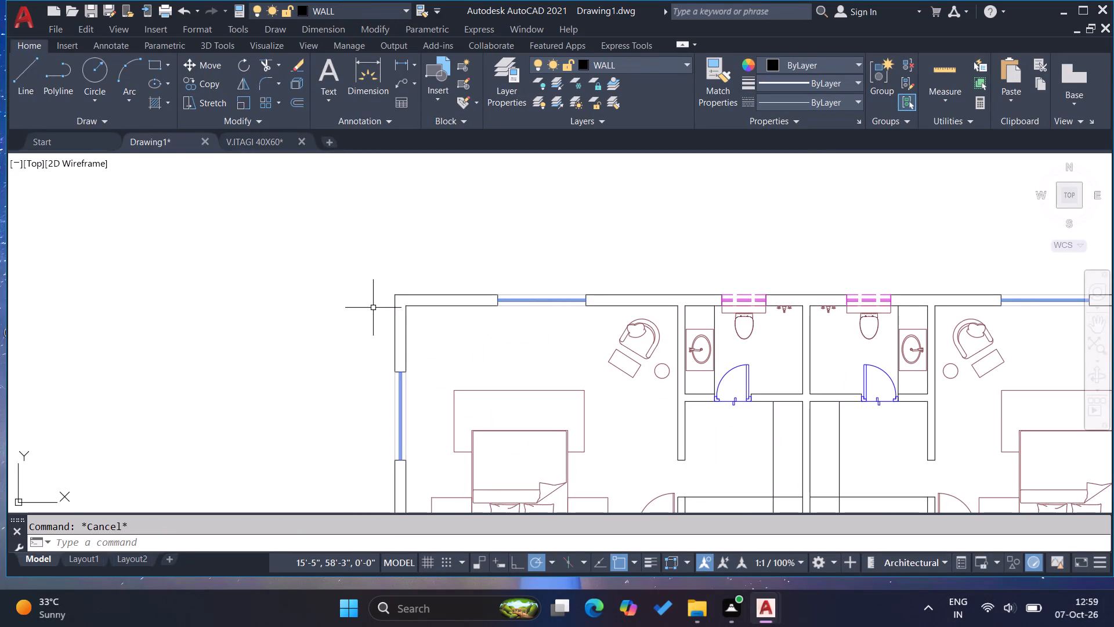
{"action": "key", "text": "Escape"}
{"action": "key", "text": "Escape"}
{"action": "key", "text": "Escape"}
Examine the overall floor plan, including the kitchen, entrance steps and the large sofa room.
{"action": "scroll", "coordinate": [386, 315], "scroll_direction": "down", "scroll_amount": 2}
{"action": "scroll", "coordinate": [555, 406], "scroll_direction": "down", "scroll_amount": 1}
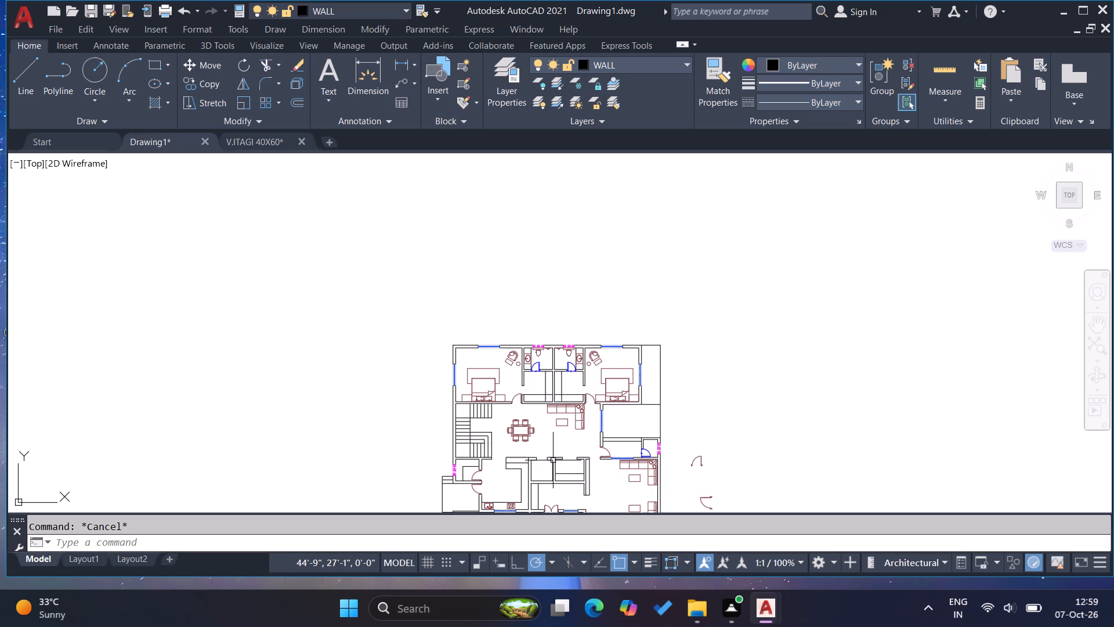
{"action": "scroll", "coordinate": [658, 431], "scroll_direction": "down", "scroll_amount": 1}
{"action": "scroll", "coordinate": [628, 441], "scroll_direction": "up", "scroll_amount": 3}
{"action": "scroll", "coordinate": [511, 420], "scroll_direction": "down", "scroll_amount": 3}
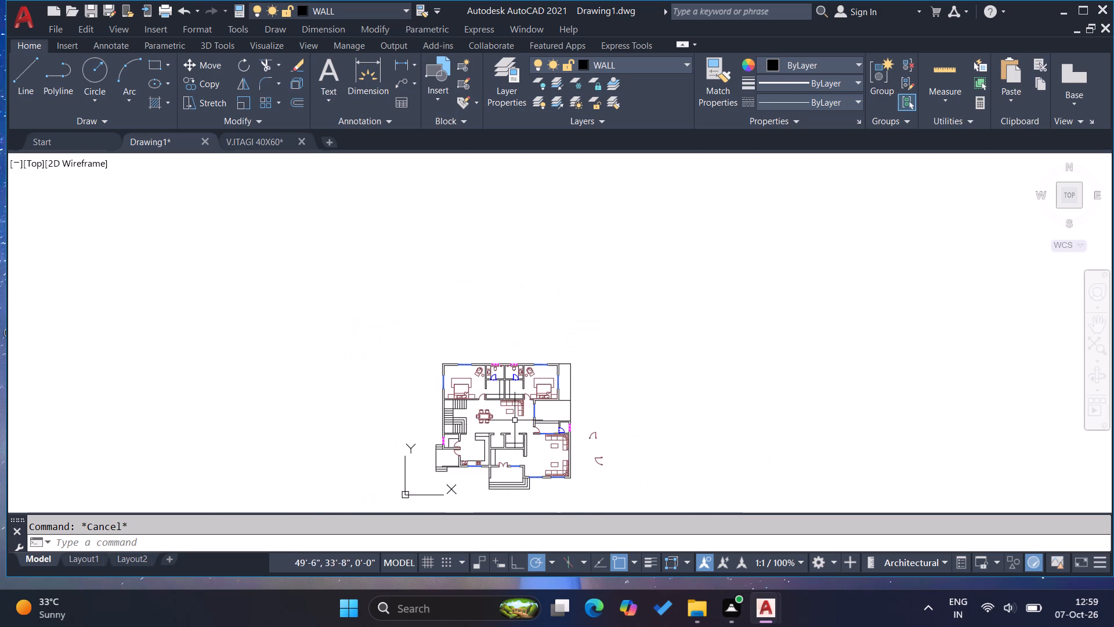
{"action": "scroll", "coordinate": [484, 467], "scroll_direction": "up", "scroll_amount": 4}
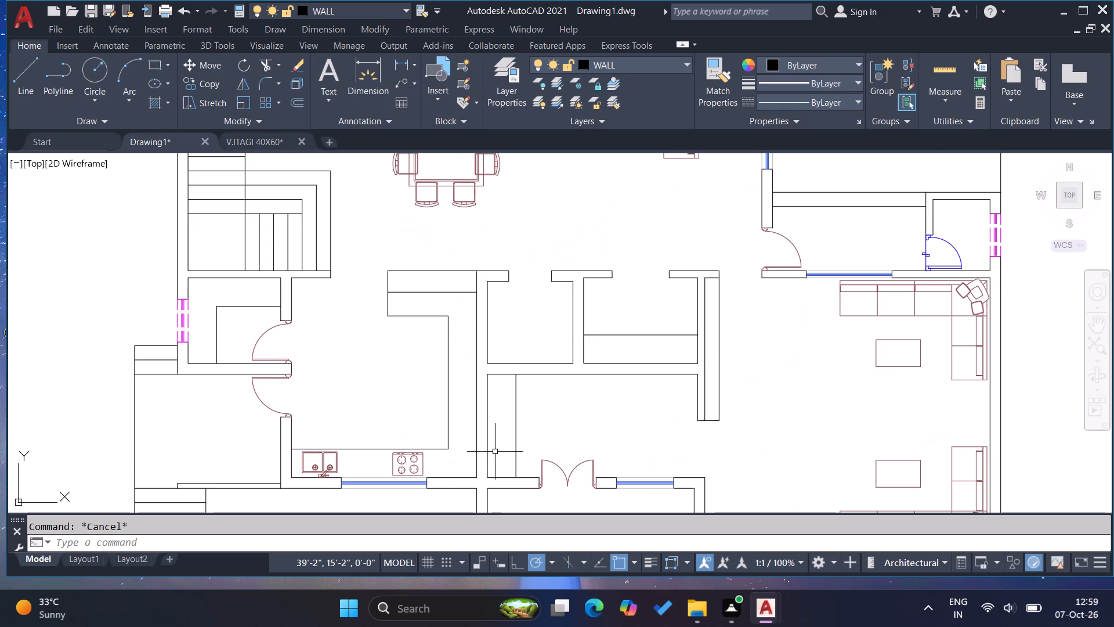
{"action": "scroll", "coordinate": [388, 377], "scroll_direction": "down", "scroll_amount": 1}
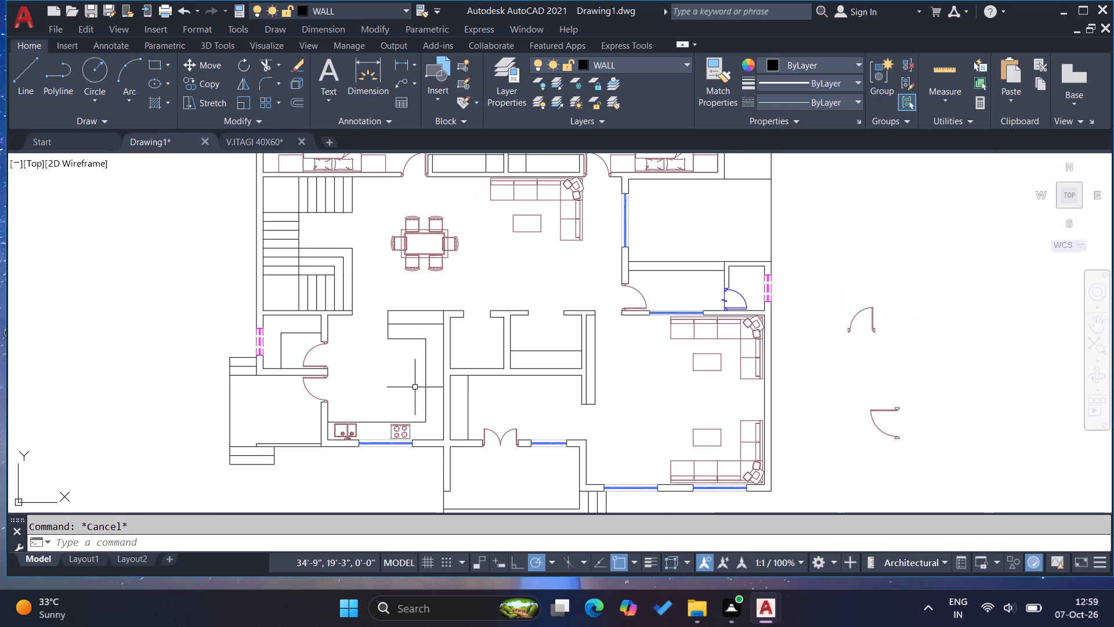
{"action": "scroll", "coordinate": [476, 384], "scroll_direction": "down", "scroll_amount": 2}
{"action": "scroll", "coordinate": [478, 452], "scroll_direction": "up", "scroll_amount": 2}
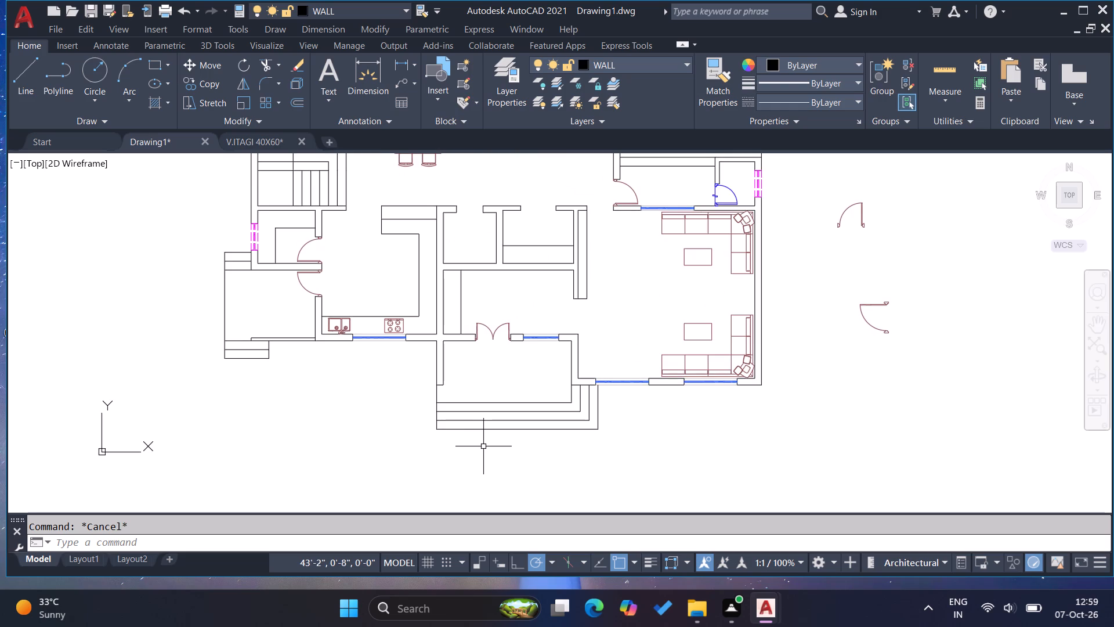
{"action": "scroll", "coordinate": [636, 372], "scroll_direction": "up", "scroll_amount": 3}
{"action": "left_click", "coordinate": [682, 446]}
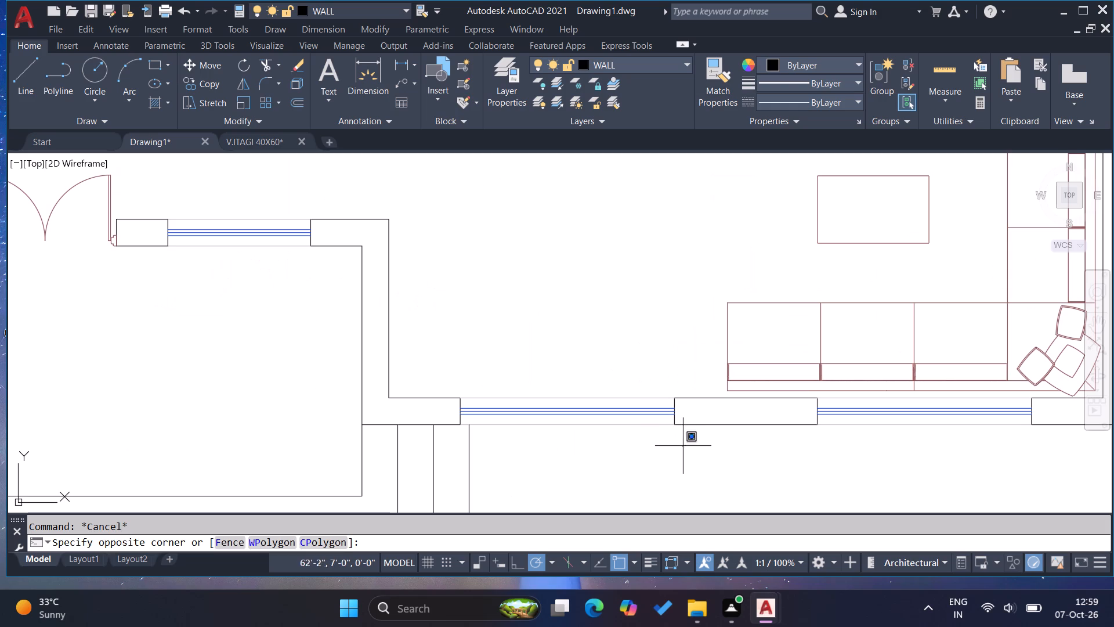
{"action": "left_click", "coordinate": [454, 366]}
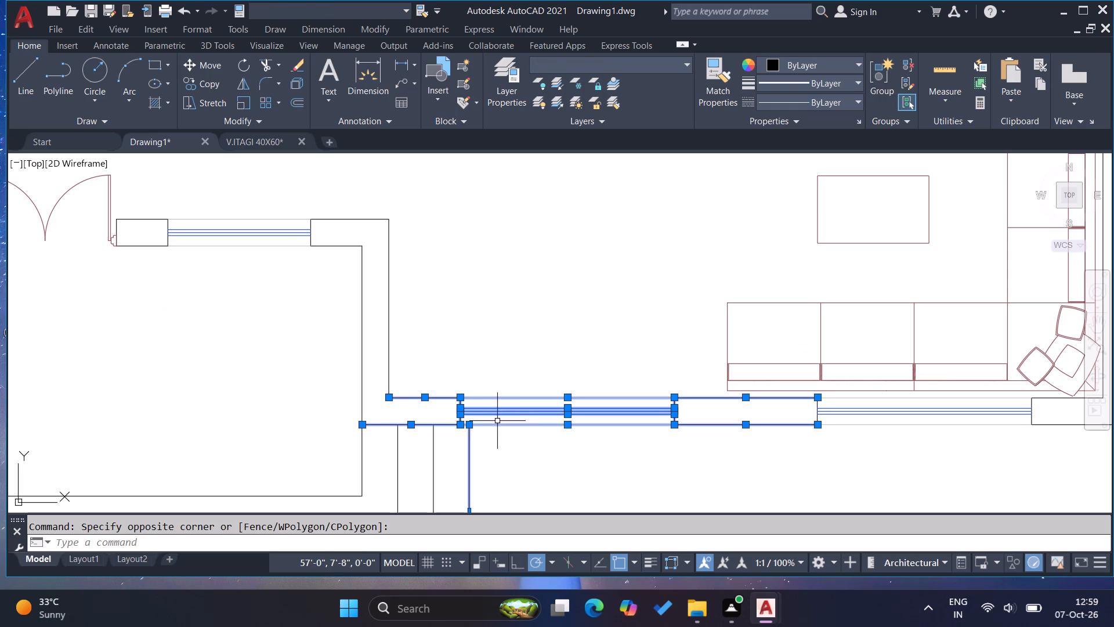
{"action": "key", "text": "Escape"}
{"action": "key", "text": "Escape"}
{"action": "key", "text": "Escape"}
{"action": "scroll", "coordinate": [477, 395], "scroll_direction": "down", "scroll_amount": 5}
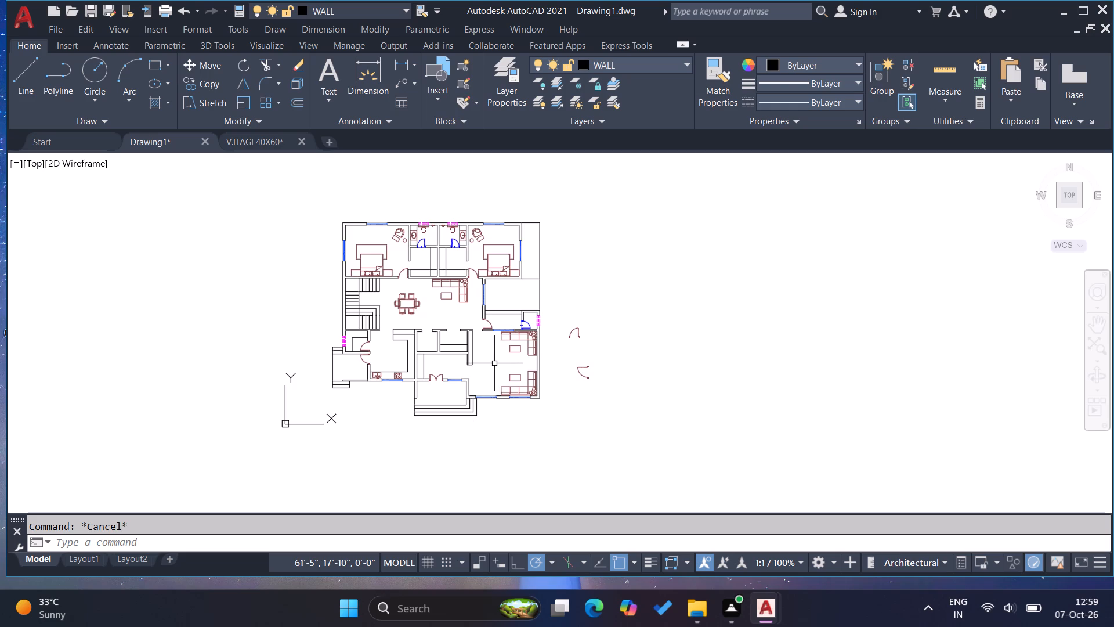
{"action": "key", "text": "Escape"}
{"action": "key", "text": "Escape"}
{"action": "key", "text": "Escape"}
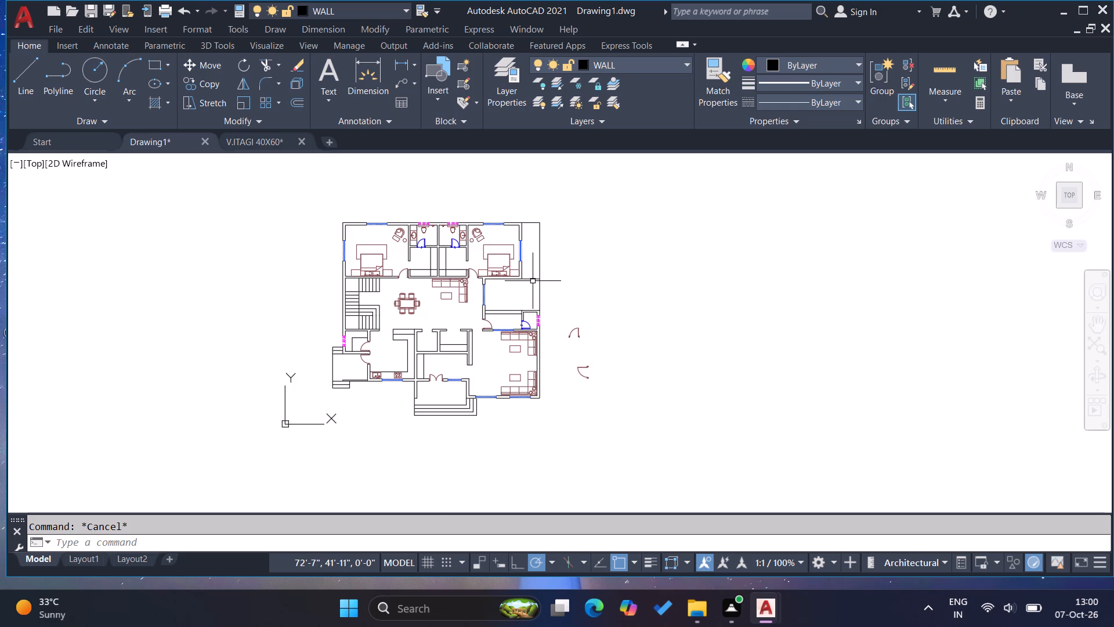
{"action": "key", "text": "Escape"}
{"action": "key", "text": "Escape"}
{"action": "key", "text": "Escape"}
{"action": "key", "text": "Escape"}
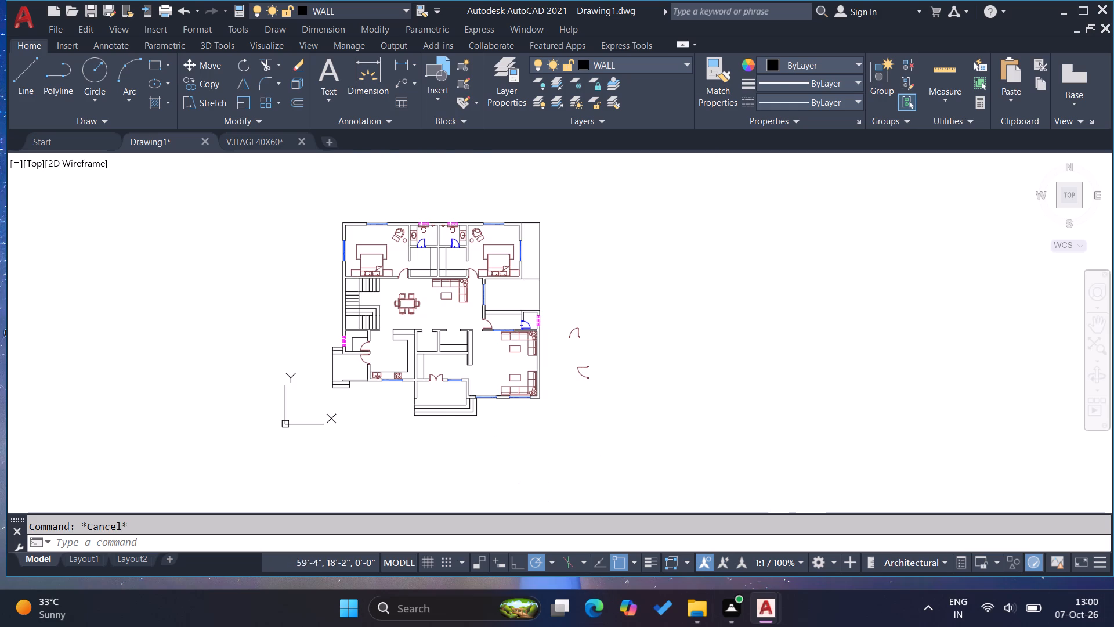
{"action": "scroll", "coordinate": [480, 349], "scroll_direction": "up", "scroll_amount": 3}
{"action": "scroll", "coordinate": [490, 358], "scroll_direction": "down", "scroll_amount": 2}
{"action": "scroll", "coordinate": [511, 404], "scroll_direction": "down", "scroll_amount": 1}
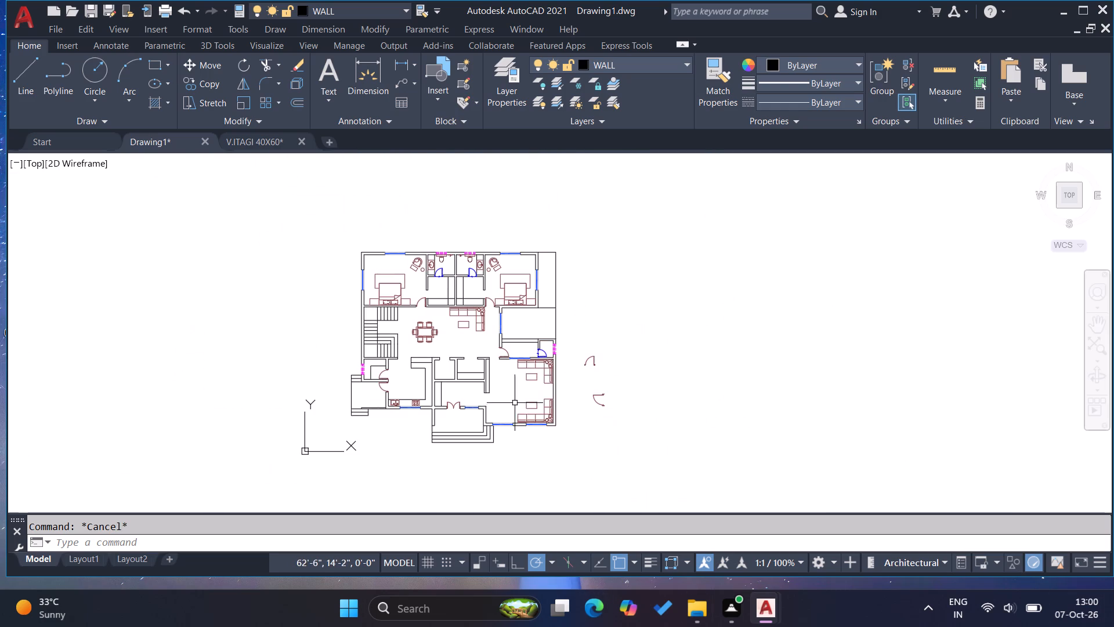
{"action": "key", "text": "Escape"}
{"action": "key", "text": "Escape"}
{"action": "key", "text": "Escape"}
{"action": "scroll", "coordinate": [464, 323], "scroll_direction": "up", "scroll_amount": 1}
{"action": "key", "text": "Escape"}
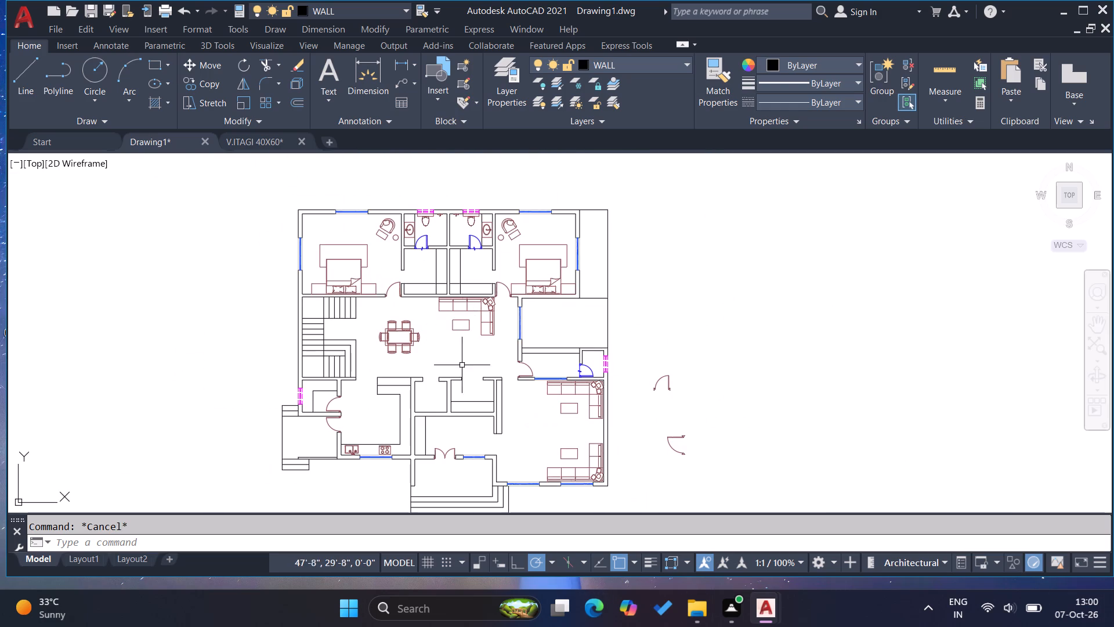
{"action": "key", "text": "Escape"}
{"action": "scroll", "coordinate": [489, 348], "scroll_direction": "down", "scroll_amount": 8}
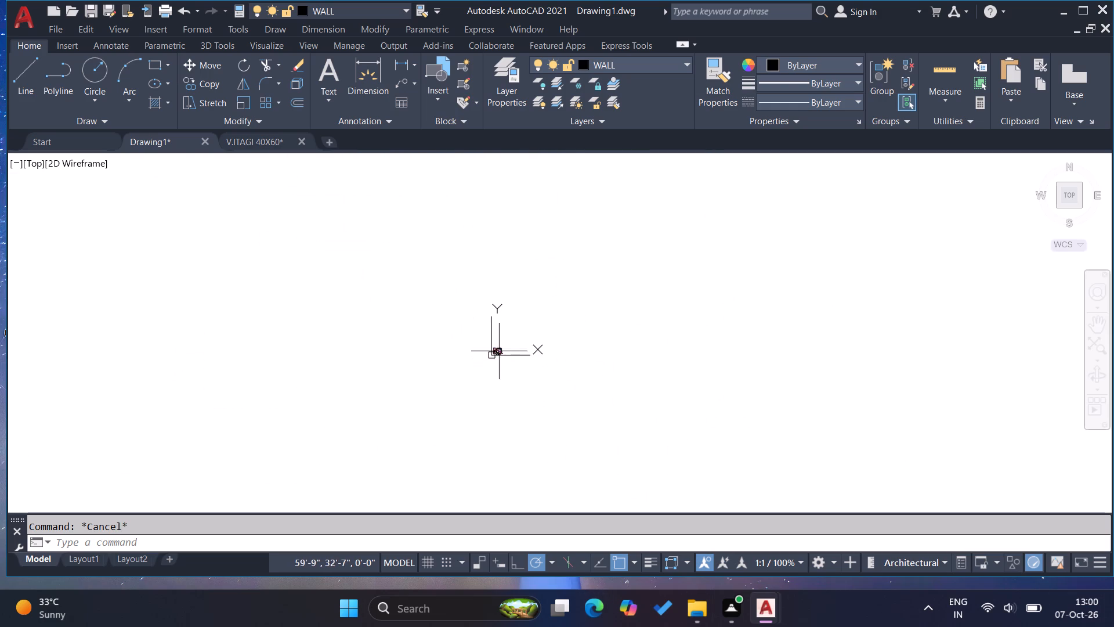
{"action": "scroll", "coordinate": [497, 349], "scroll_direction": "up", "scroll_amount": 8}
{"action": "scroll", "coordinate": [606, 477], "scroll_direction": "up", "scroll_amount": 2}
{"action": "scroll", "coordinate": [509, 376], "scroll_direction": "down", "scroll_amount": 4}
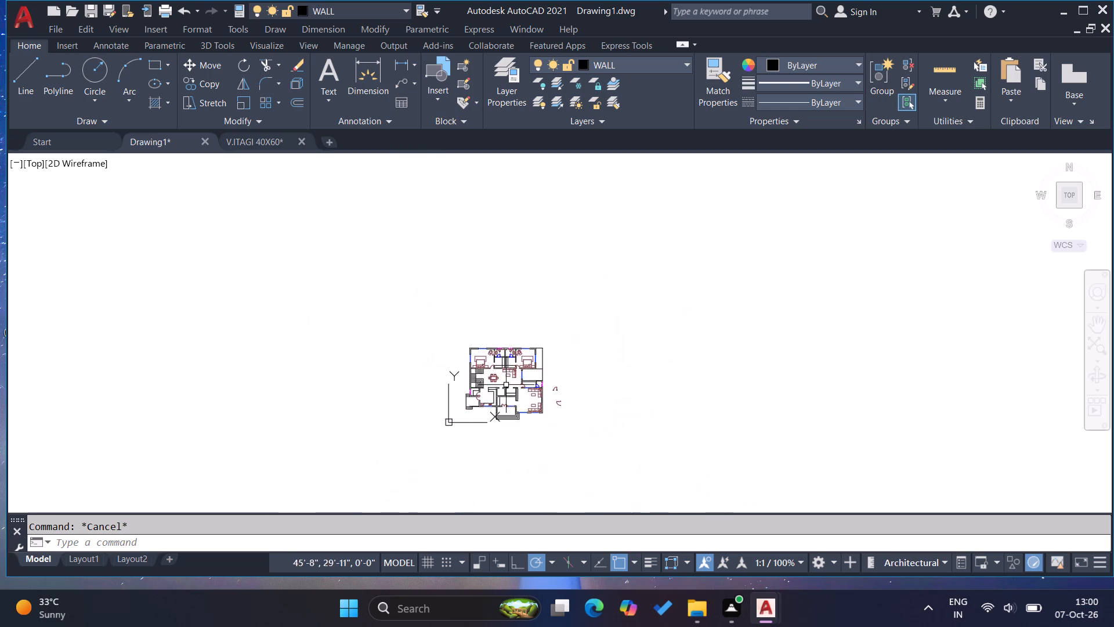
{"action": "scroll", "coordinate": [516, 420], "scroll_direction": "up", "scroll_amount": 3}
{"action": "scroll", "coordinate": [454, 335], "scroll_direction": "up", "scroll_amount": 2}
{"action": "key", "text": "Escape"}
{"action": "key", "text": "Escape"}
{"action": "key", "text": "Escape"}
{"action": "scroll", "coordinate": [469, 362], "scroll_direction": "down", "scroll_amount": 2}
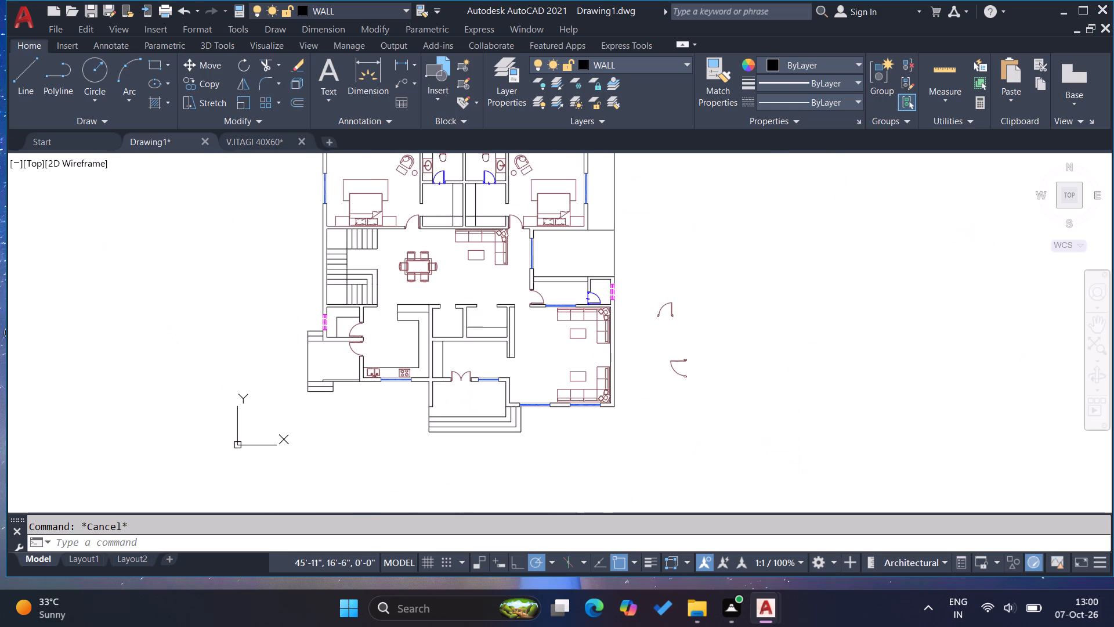
{"action": "left_click", "coordinate": [249, 145]}
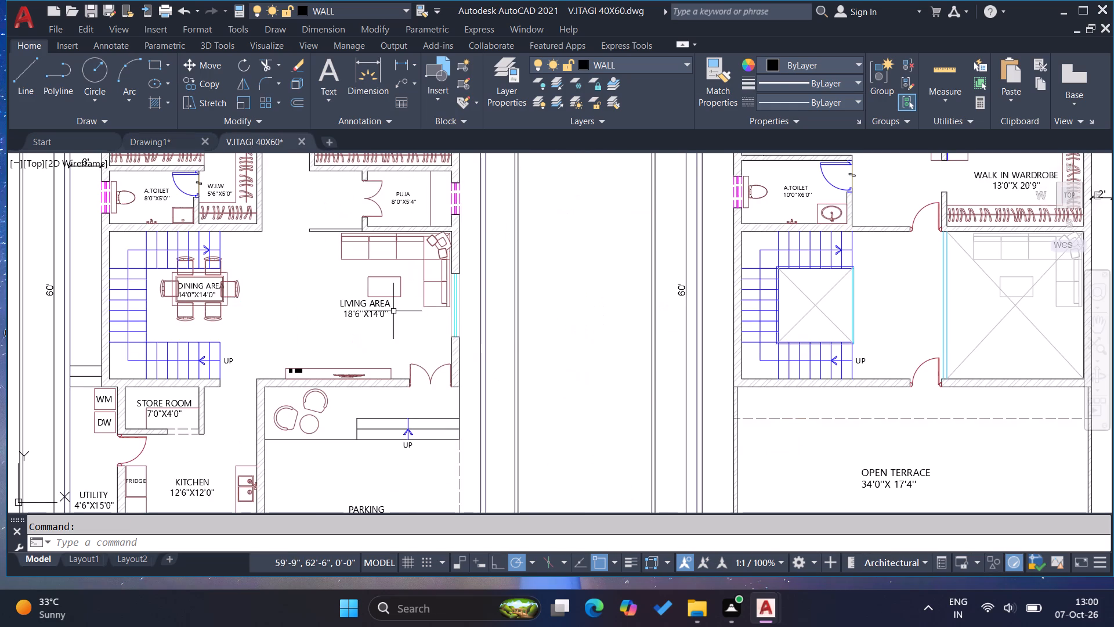
{"action": "left_click", "coordinate": [385, 311]}
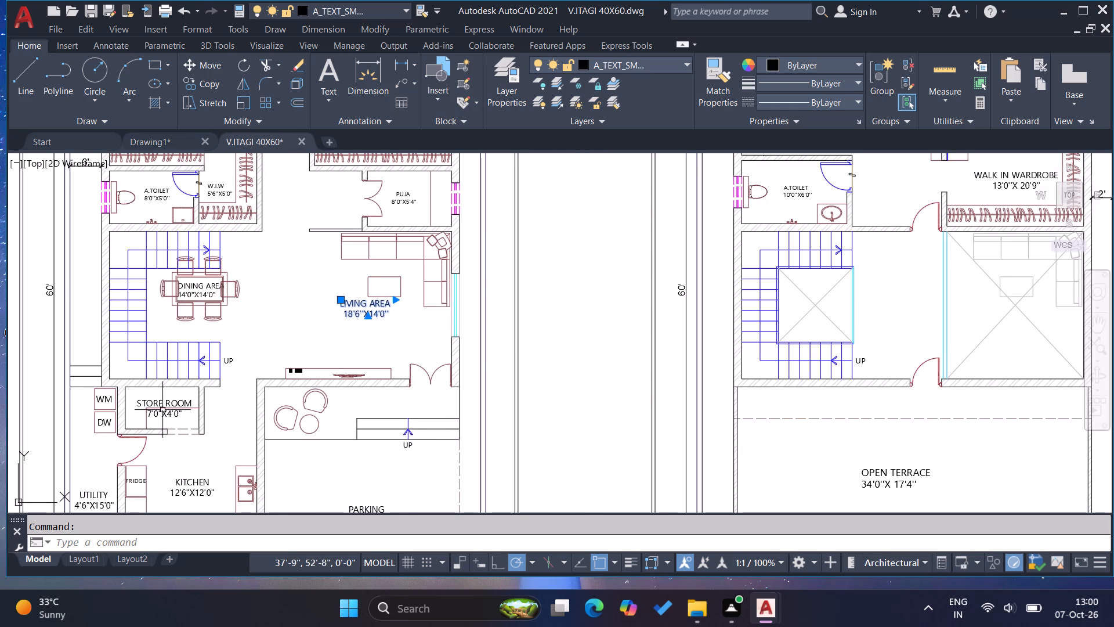
{"action": "left_click", "coordinate": [162, 410], "text": "ctrl"}
{"action": "left_click", "coordinate": [161, 416]}
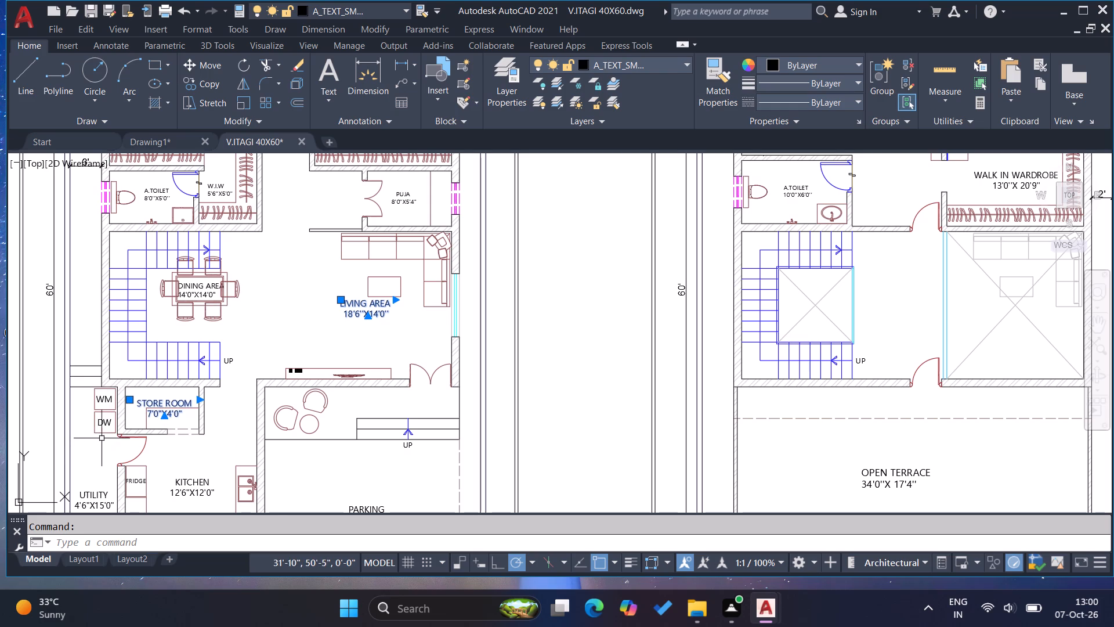
{"action": "left_click", "coordinate": [202, 292]}
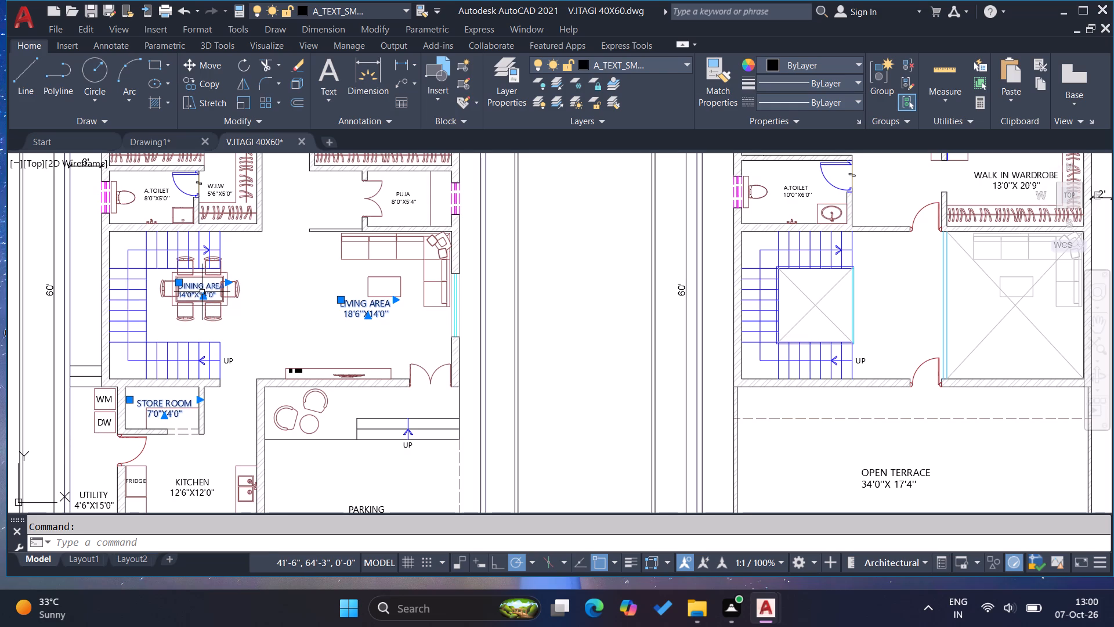
{"action": "key", "text": "ctrl+c"}
{"action": "left_click", "coordinate": [167, 145]}
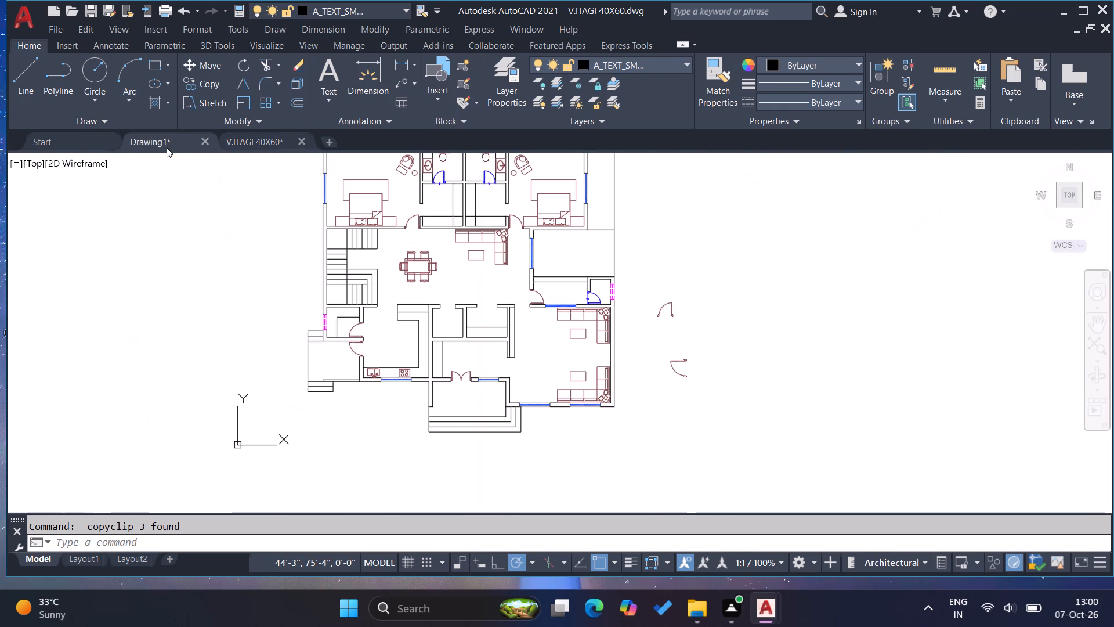
{"action": "key", "text": "ctrl+v"}
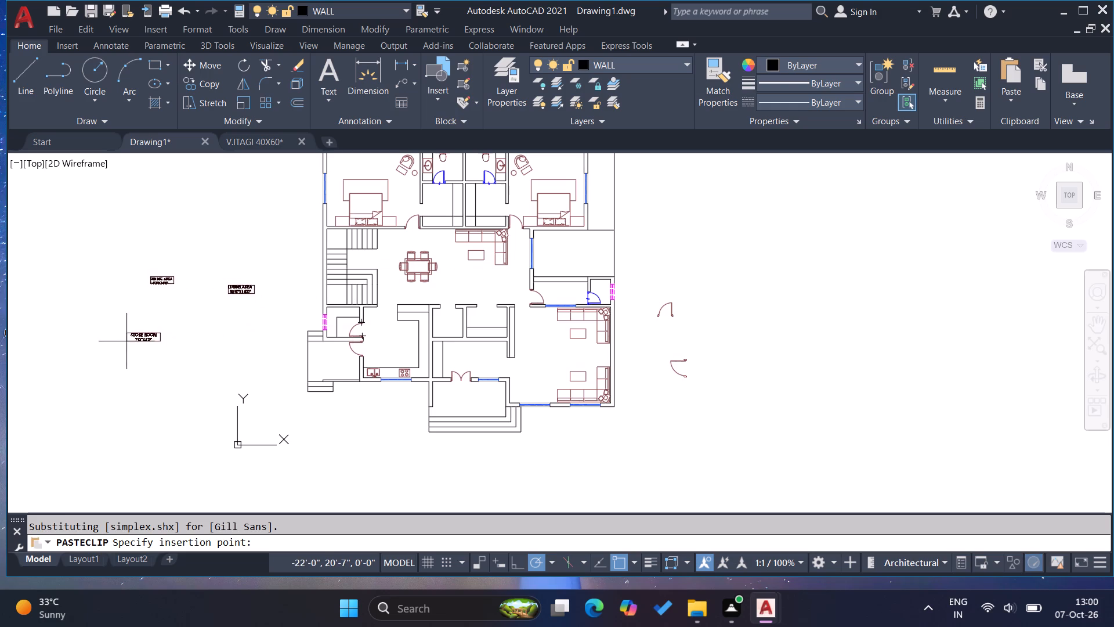
{"action": "left_click", "coordinate": [126, 341]}
{"action": "key", "text": "Escape"}
{"action": "key", "text": "Escape"}
Move the pasted LIVING AREA label into the large sofa room, between the two sofa sets.
{"action": "left_click", "coordinate": [243, 298]}
{"action": "left_click", "coordinate": [226, 273]}
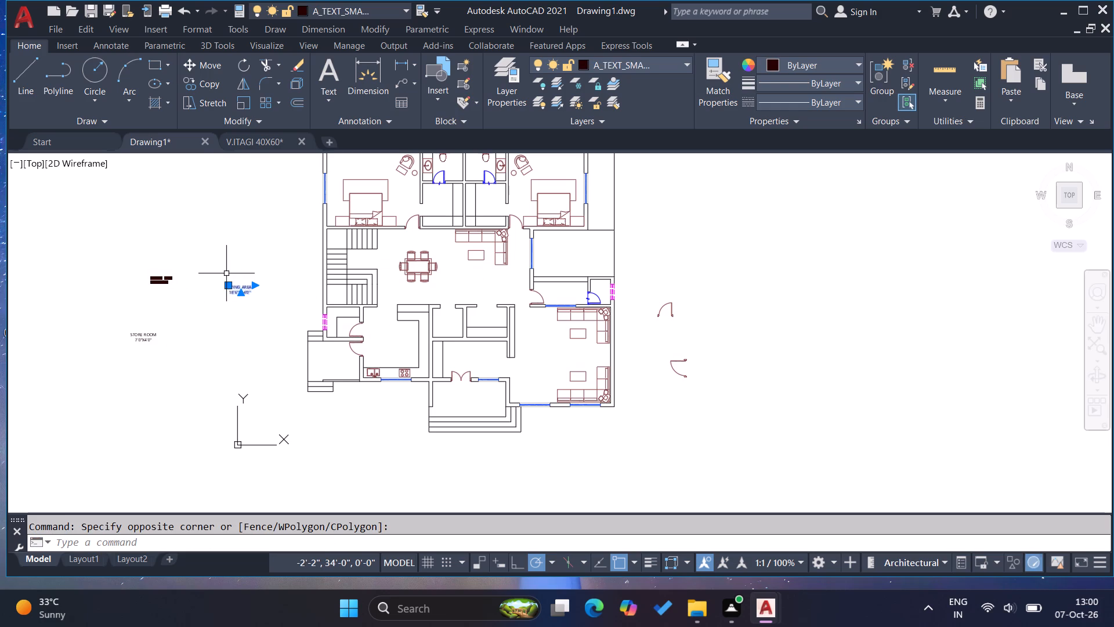
{"action": "key", "text": "m"}
{"action": "key", "text": "Return"}
{"action": "left_click", "coordinate": [253, 309]}
{"action": "scroll", "coordinate": [572, 366], "scroll_direction": "up", "scroll_amount": 2}
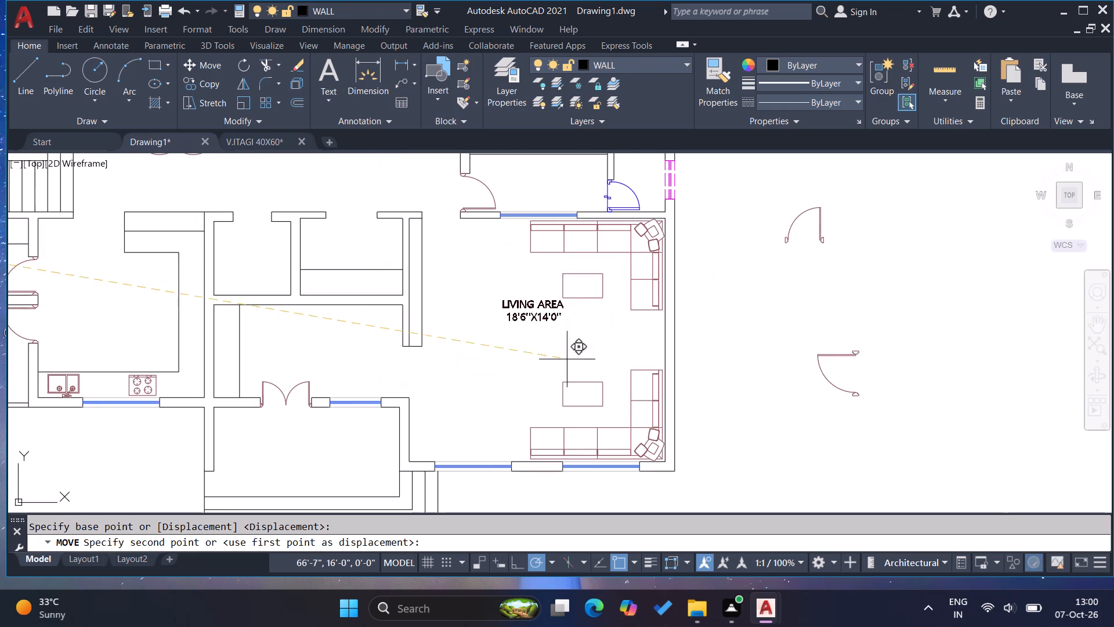
{"action": "scroll", "coordinate": [552, 389], "scroll_direction": "up", "scroll_amount": 1}
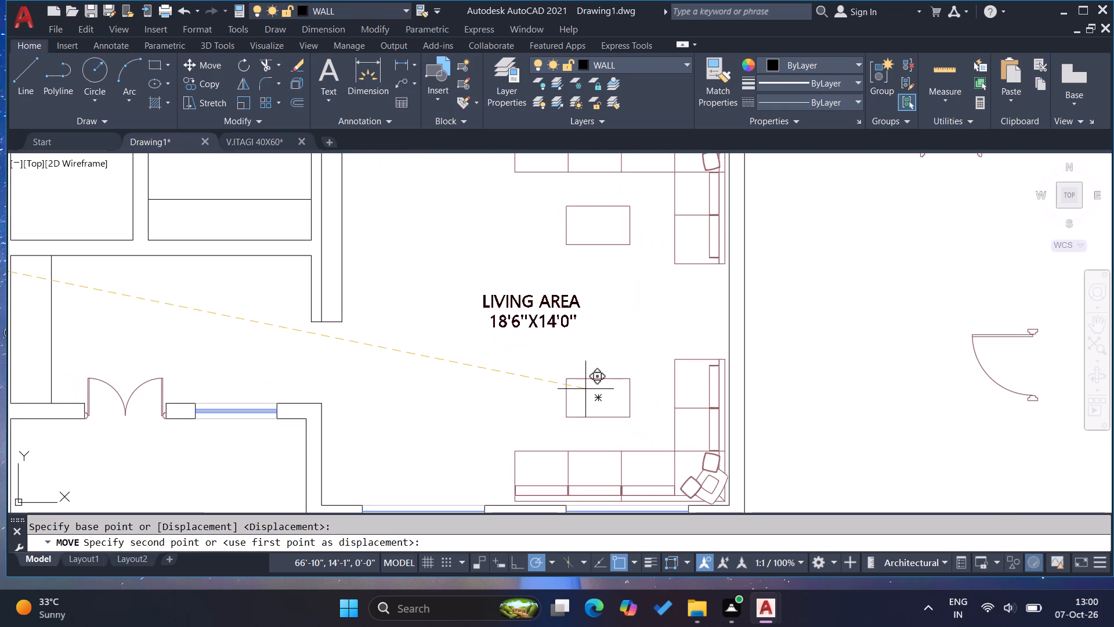
{"action": "left_click", "coordinate": [583, 389]}
{"action": "key", "text": "Escape"}
{"action": "key", "text": "Escape"}
{"action": "key", "text": "Escape"}
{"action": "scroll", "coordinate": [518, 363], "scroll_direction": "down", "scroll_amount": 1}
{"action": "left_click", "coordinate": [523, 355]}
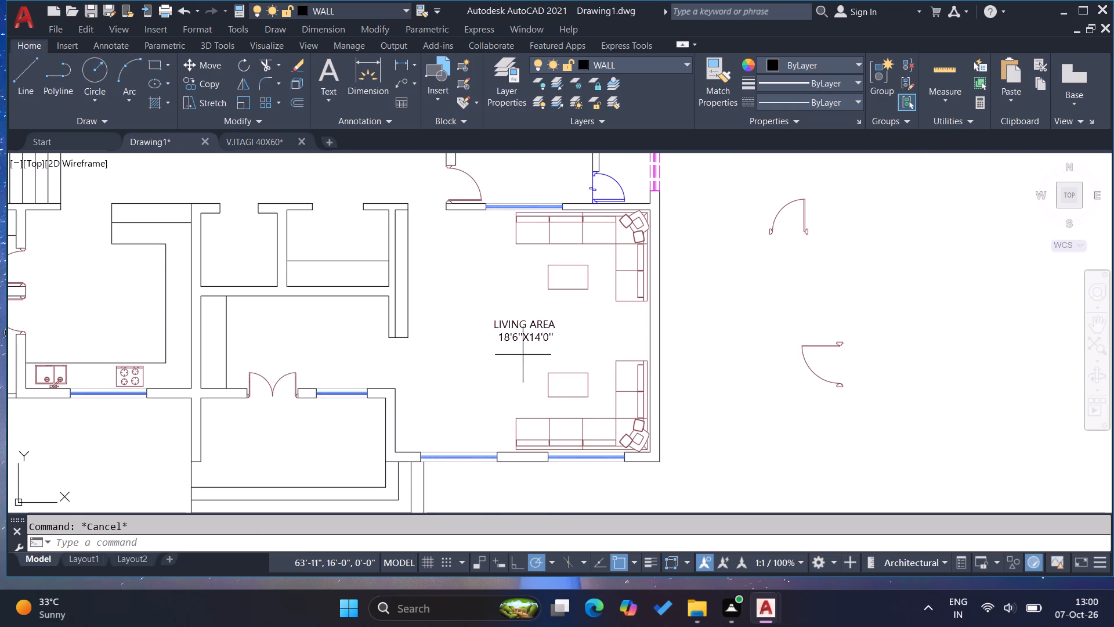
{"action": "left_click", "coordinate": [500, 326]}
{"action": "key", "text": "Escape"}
Measure the living area's vertical inside dimension between its upper and lower walls with a linear dimension, without placing it.
{"action": "left_click", "coordinate": [396, 63]}
{"action": "left_click", "coordinate": [465, 212]}
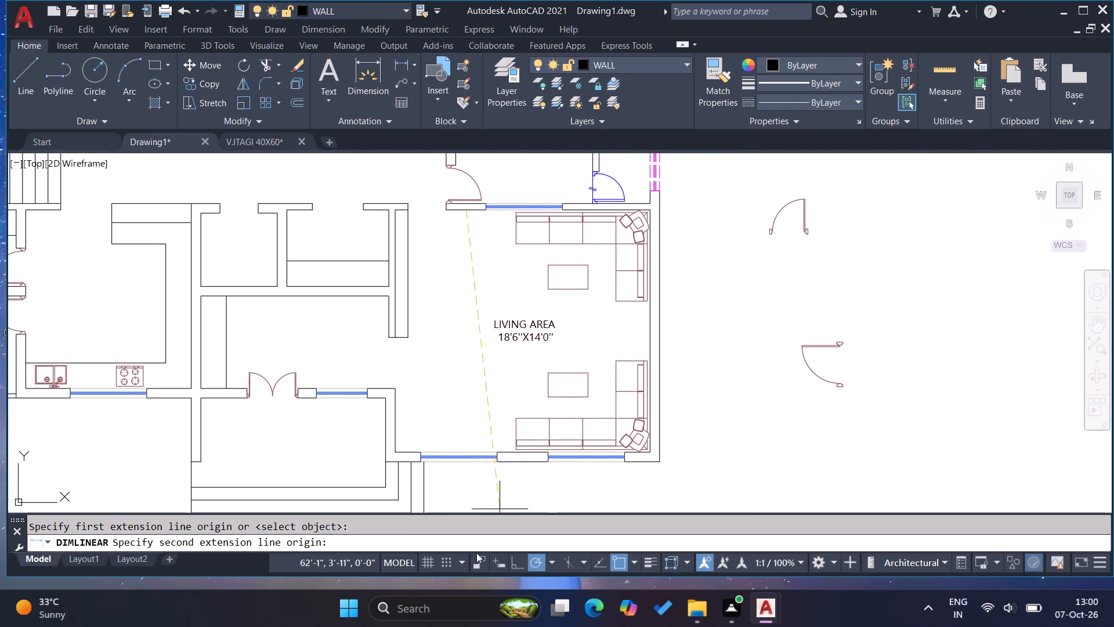
{"action": "left_click", "coordinate": [409, 451]}
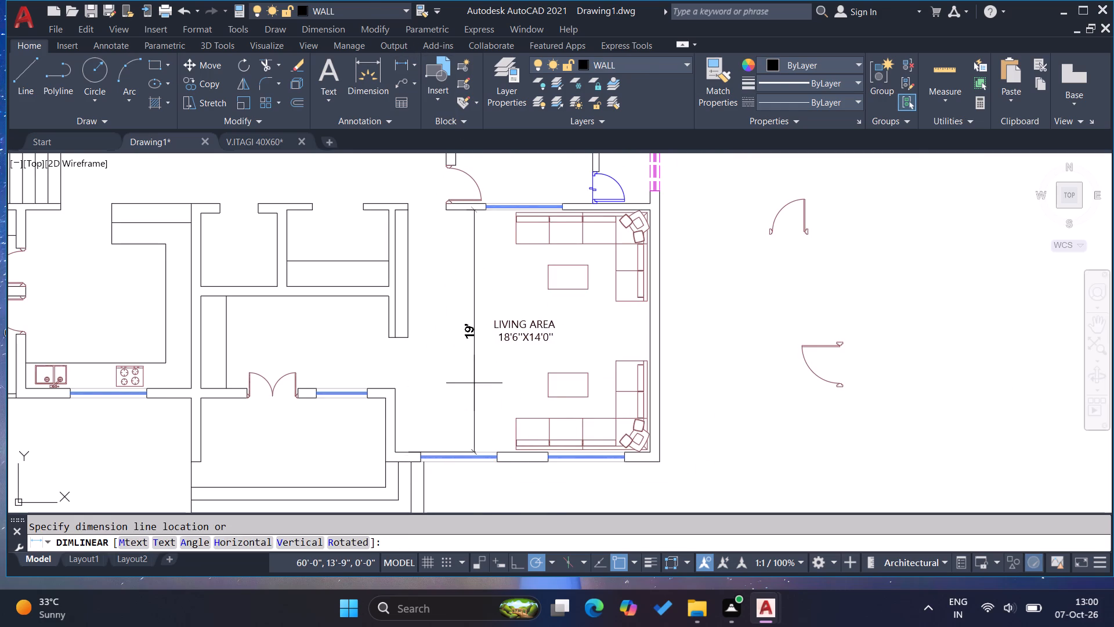
{"action": "key", "text": "Escape"}
{"action": "key", "text": "Escape"}
{"action": "key", "text": "Escape"}
Measure the living area's horizontal inside width up to its right wall with a linear dimension, without placing it.
{"action": "left_click", "coordinate": [402, 62]}
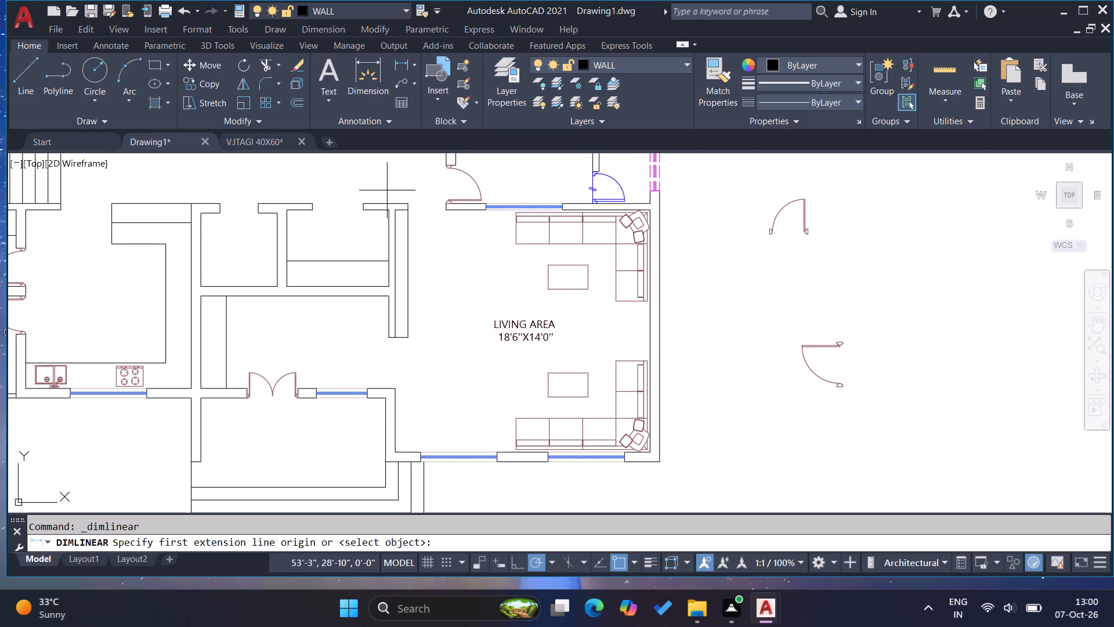
{"action": "left_click", "coordinate": [391, 341]}
{"action": "left_click", "coordinate": [646, 342]}
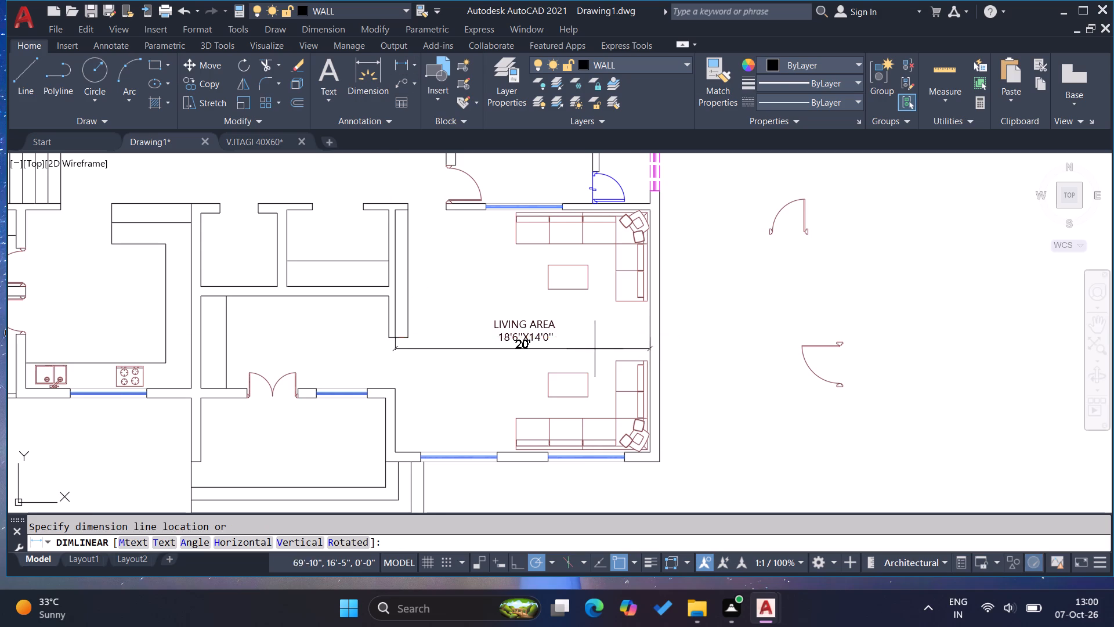
{"action": "key", "text": "Escape"}
{"action": "key", "text": "Escape"}
{"action": "key", "text": "Escape"}
{"action": "scroll", "coordinate": [512, 348], "scroll_direction": "up", "scroll_amount": 1}
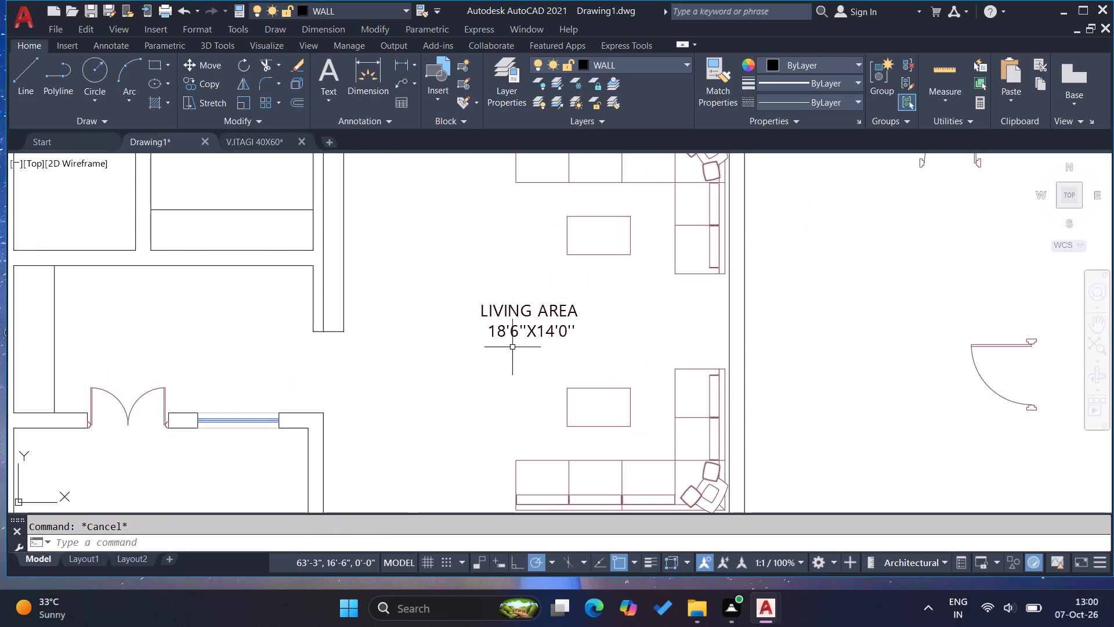
Change the size line of the LIVING AREA label to 20'0''X19'0''.
{"action": "double_click", "coordinate": [502, 337]}
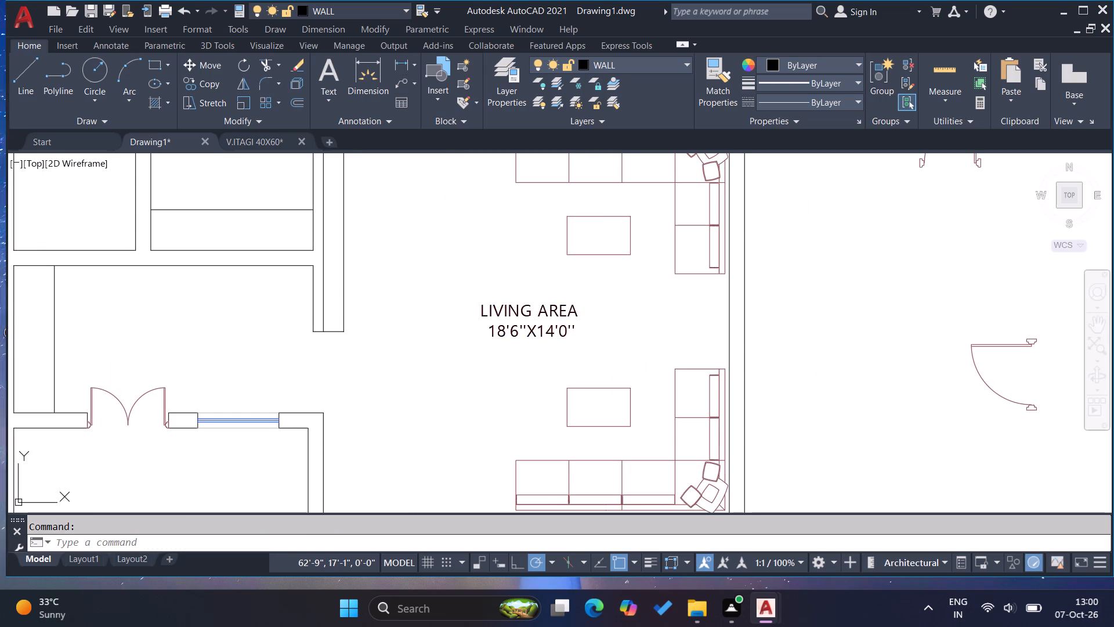
{"action": "key", "text": "BackSpace"}
{"action": "key", "text": "BackSpace"}
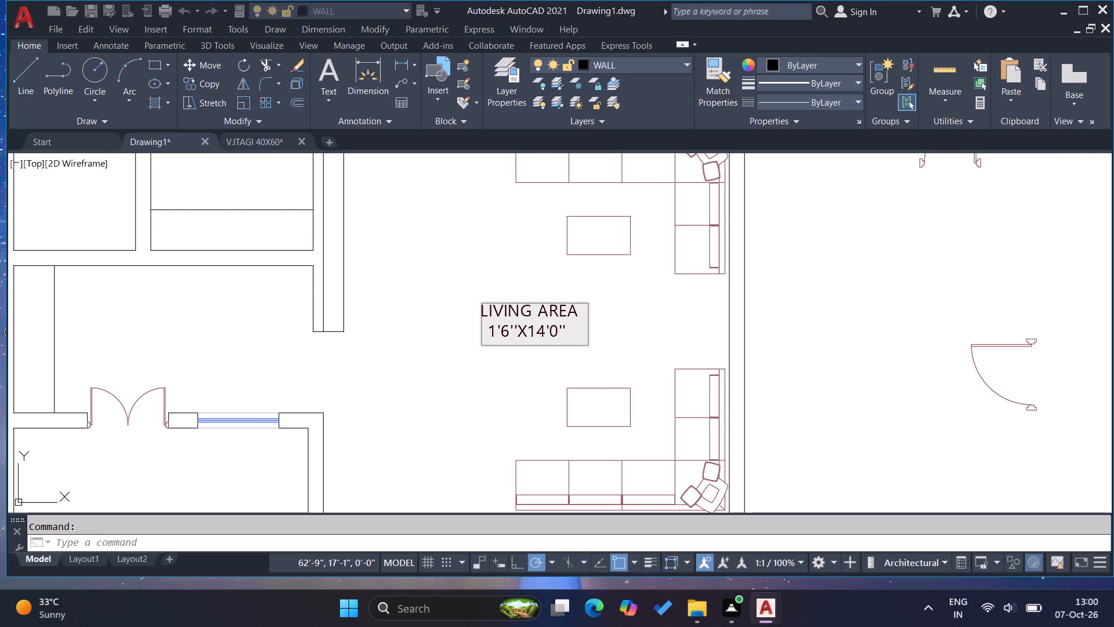
{"action": "type", "text": "20"}
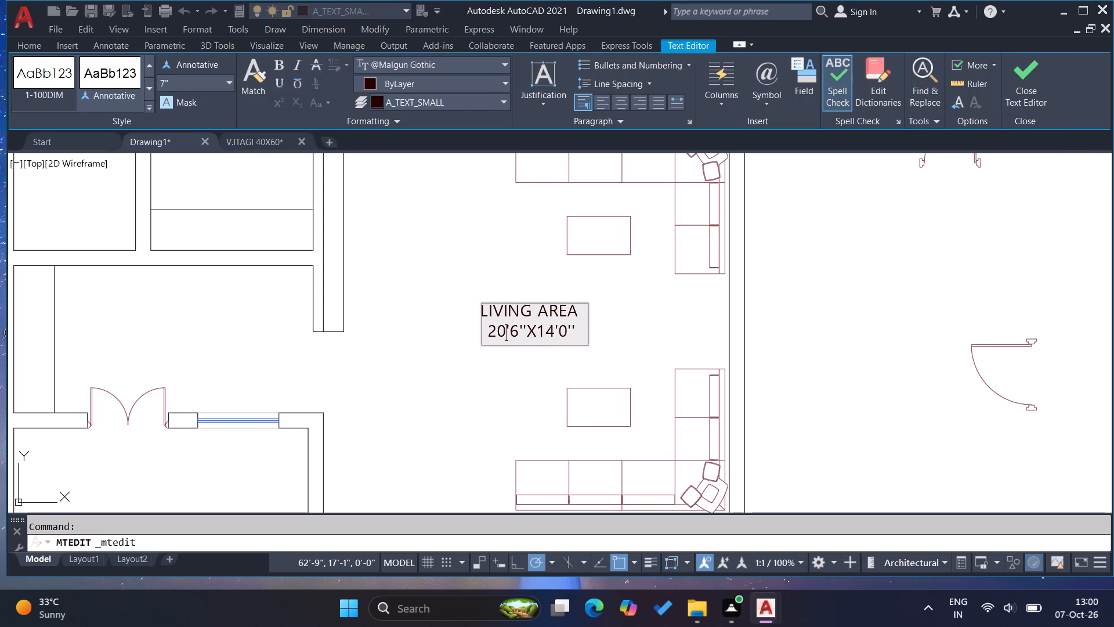
{"action": "left_click", "coordinate": [516, 334]}
{"action": "key", "text": "BackSpace"}
{"action": "key", "text": "0"}
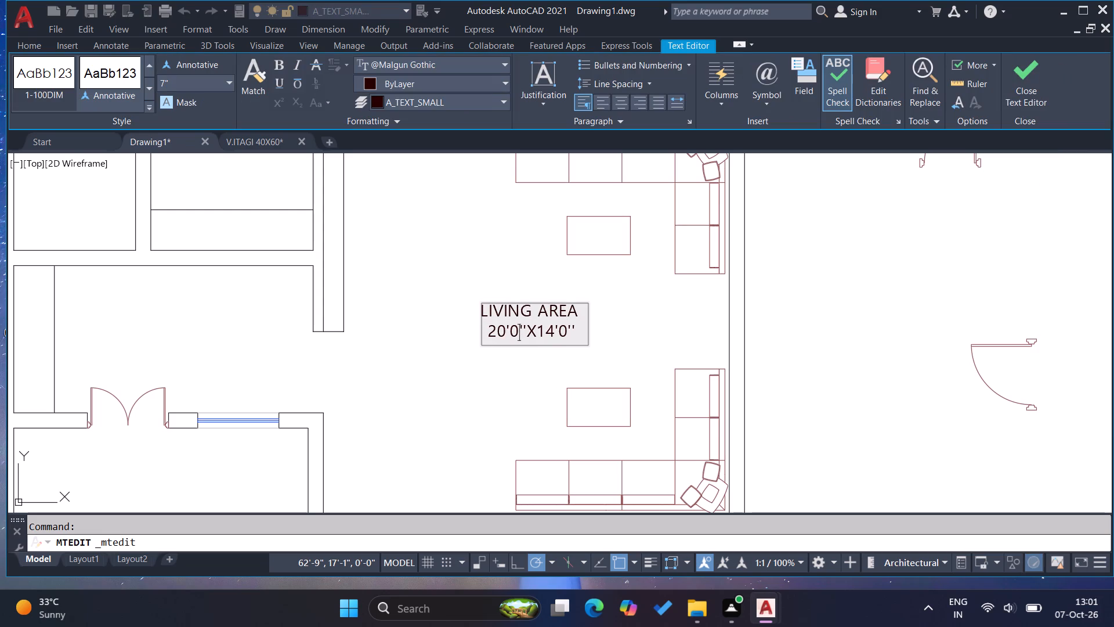
{"action": "left_click", "coordinate": [555, 338]}
{"action": "key", "text": "BackSpace"}
{"action": "key", "text": "BackSpace"}
{"action": "type", "text": "19"}
{"action": "left_click", "coordinate": [636, 340]}
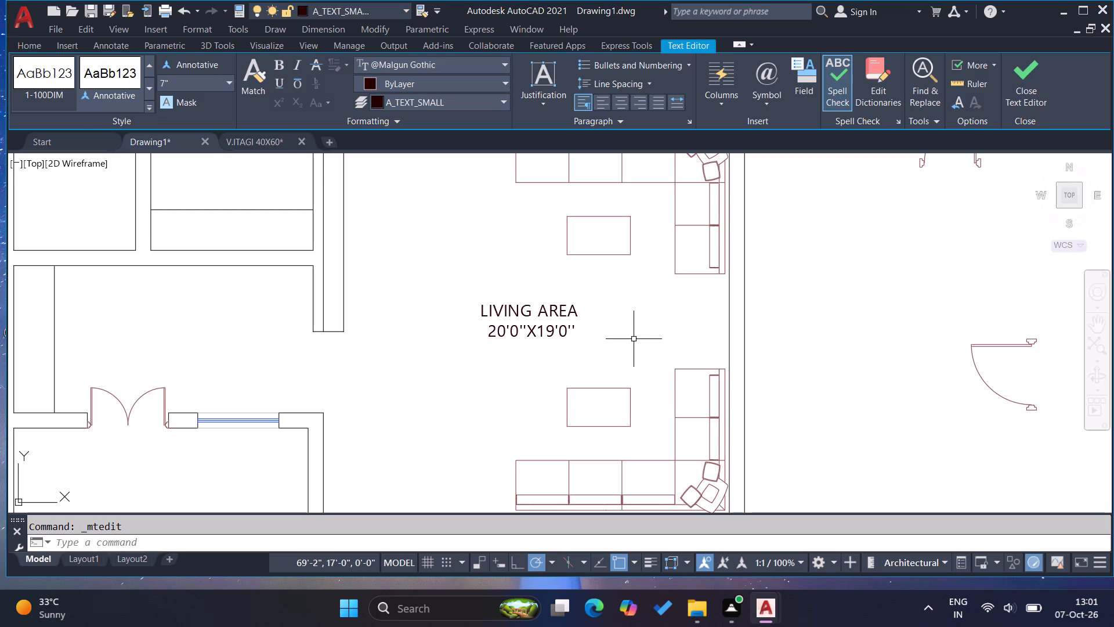
{"action": "key", "text": "Escape"}
{"action": "key", "text": "Escape"}
{"action": "key", "text": "Escape"}
{"action": "key", "text": "Escape"}
Copy the LIVING AREA label into the adjoining room above the double door and window.
{"action": "left_click_drag", "start_coordinate": [564, 354], "coordinate": [558, 347]}
{"action": "left_click", "coordinate": [508, 289]}
{"action": "type", "text": "co"}
{"action": "key", "text": "Return"}
{"action": "left_click", "coordinate": [512, 303]}
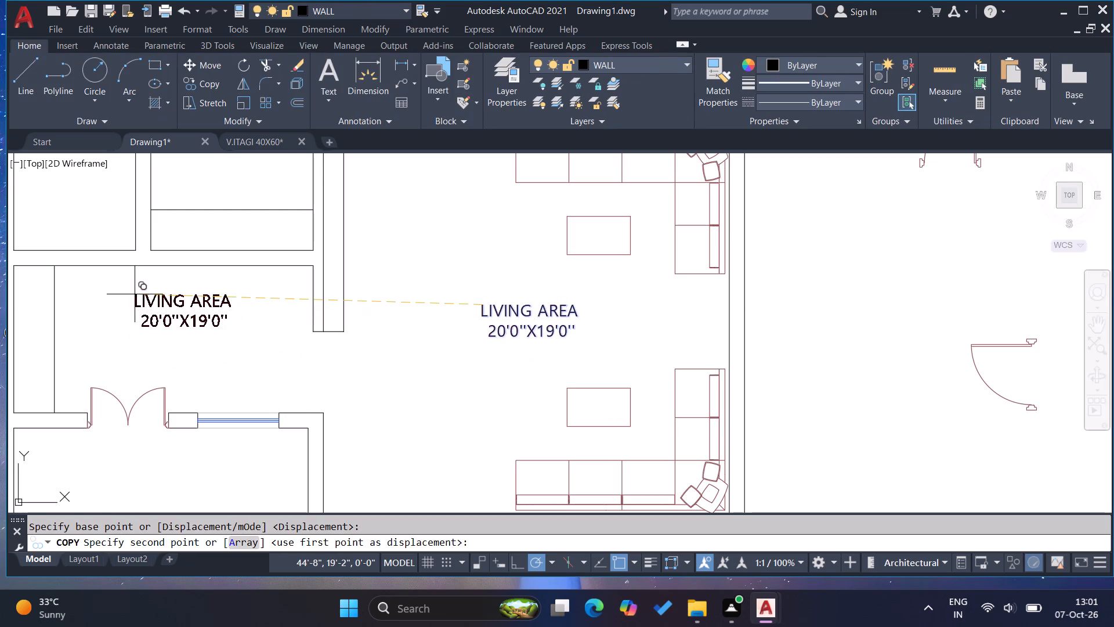
{"action": "left_click", "coordinate": [131, 309]}
{"action": "key", "text": "Escape"}
{"action": "key", "text": "Escape"}
{"action": "key", "text": "Escape"}
{"action": "key", "text": "Escape"}
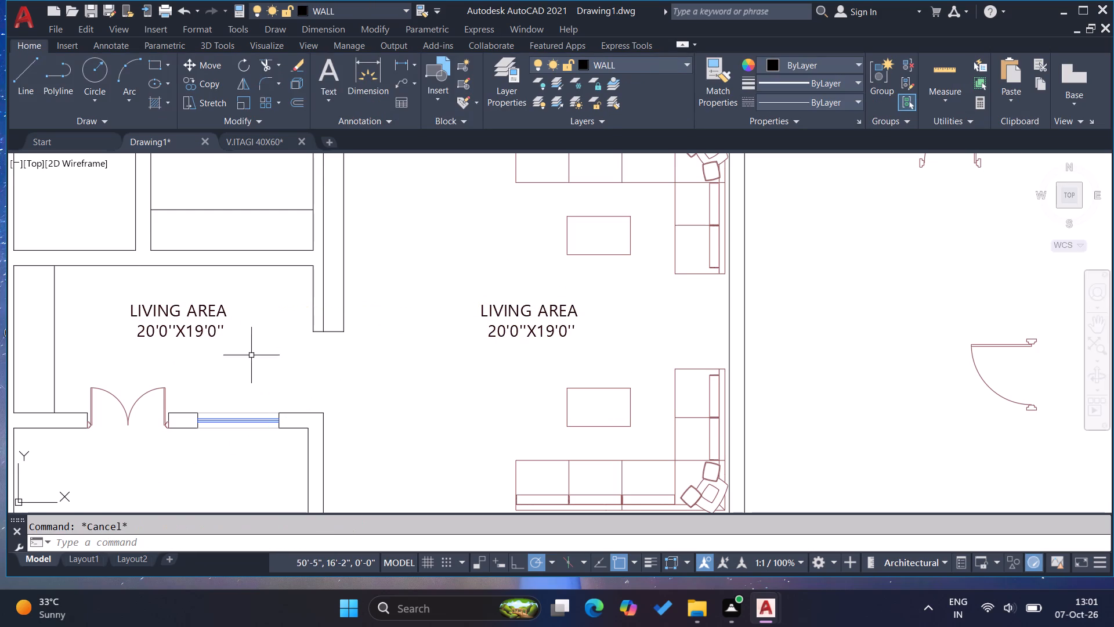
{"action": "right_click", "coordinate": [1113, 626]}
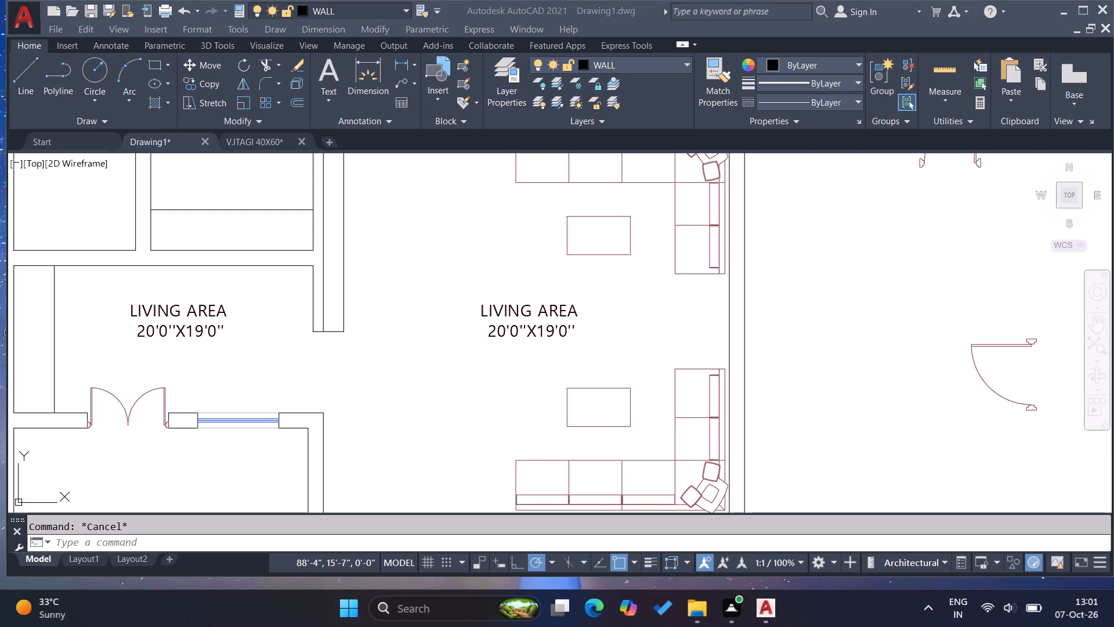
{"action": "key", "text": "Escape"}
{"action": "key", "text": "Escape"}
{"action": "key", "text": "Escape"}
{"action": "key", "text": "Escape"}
Measure the horizontal inside width of the room above the double door with a linear dimension, without placing it.
{"action": "scroll", "coordinate": [165, 343], "scroll_direction": "up", "scroll_amount": 1}
{"action": "scroll", "coordinate": [274, 355], "scroll_direction": "down", "scroll_amount": 1}
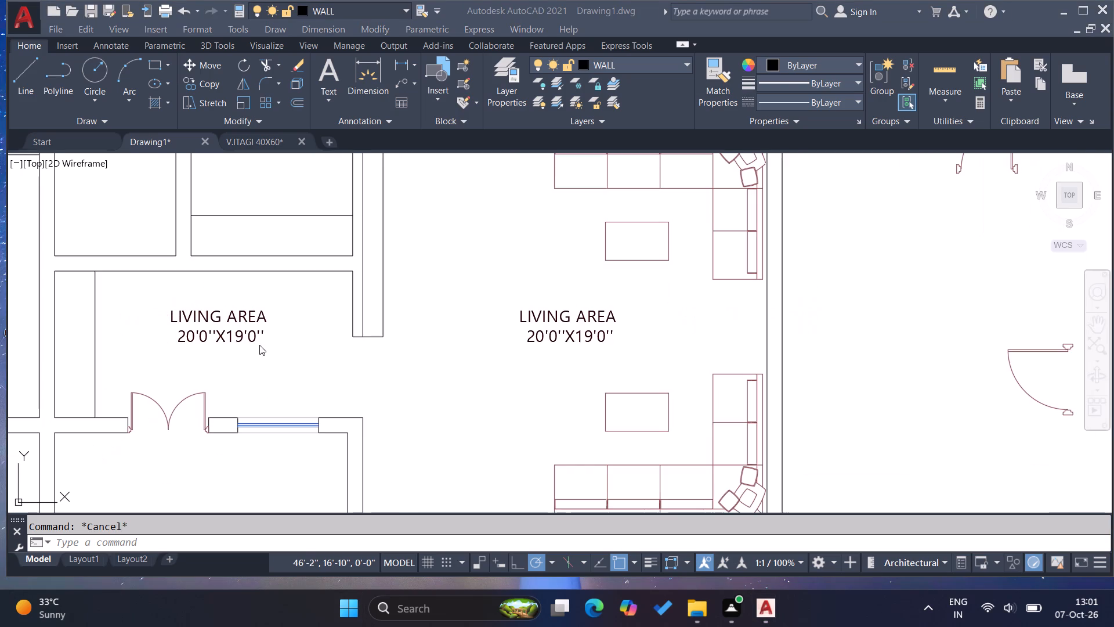
{"action": "left_click", "coordinate": [399, 63]}
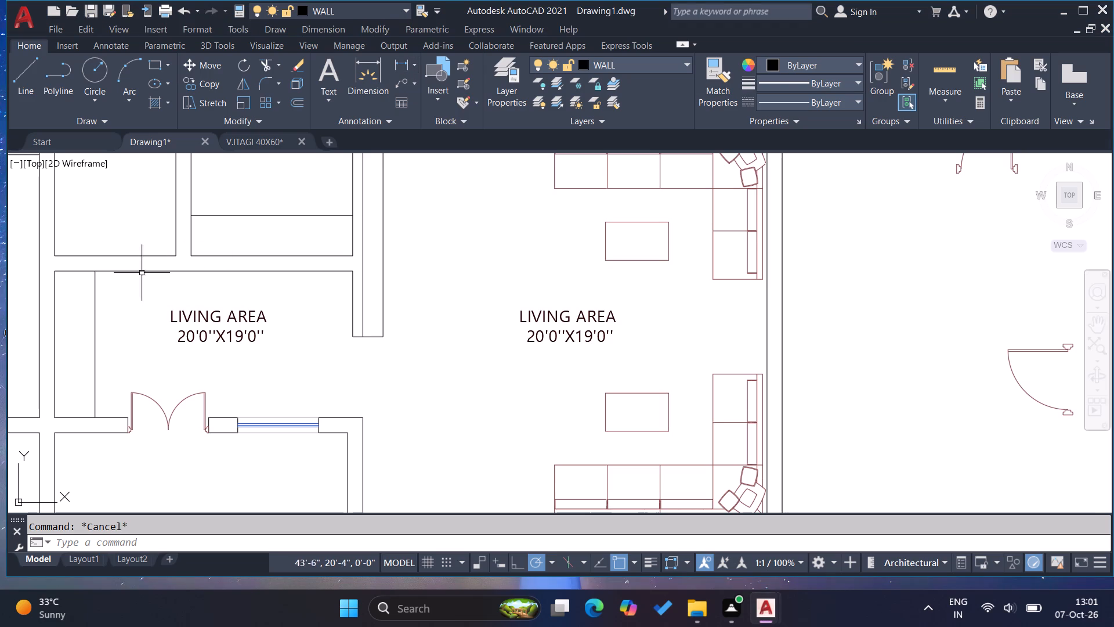
{"action": "left_click", "coordinate": [397, 60]}
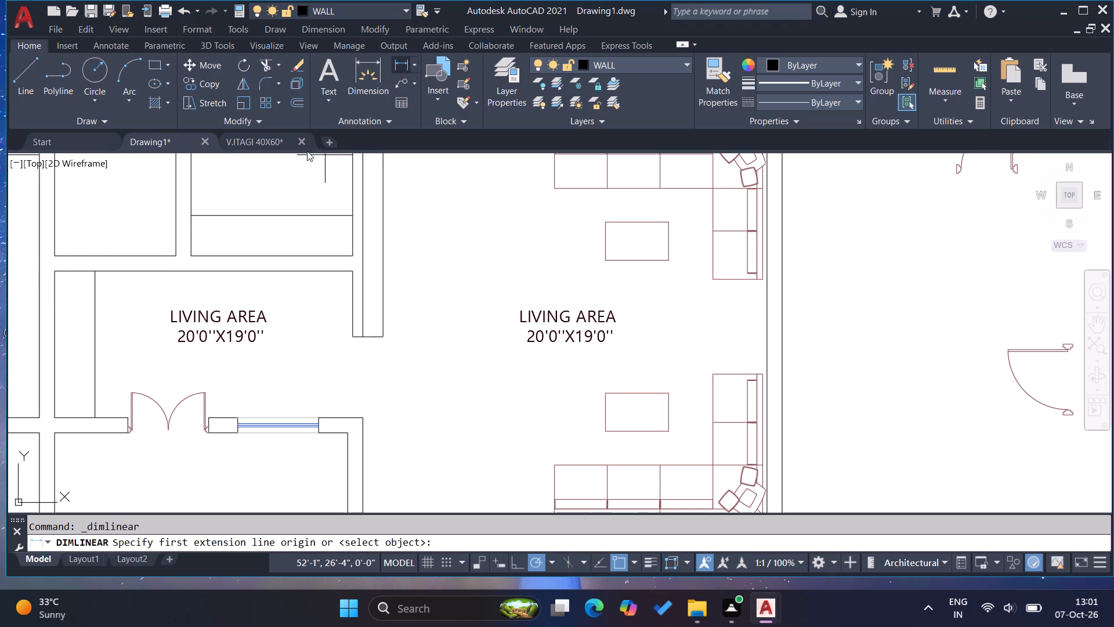
{"action": "left_click", "coordinate": [57, 276]}
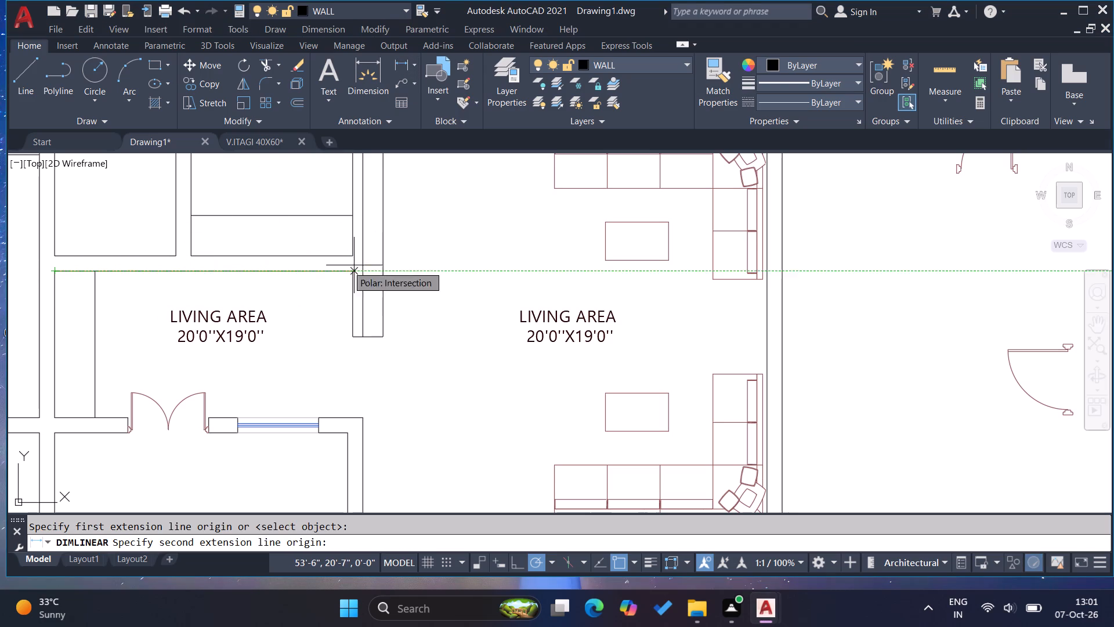
{"action": "left_click", "coordinate": [352, 273]}
{"action": "key", "text": "Escape"}
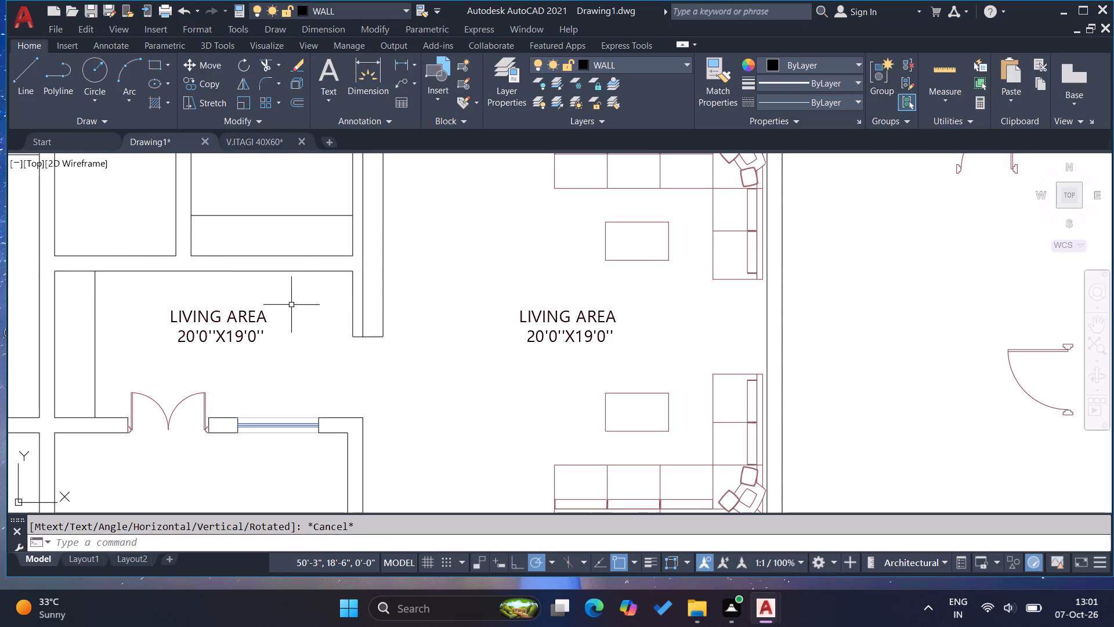
{"action": "key", "text": "Escape"}
{"action": "key", "text": "Escape"}
Measure the vertical inside depth of the room above the double door with a linear dimension, without placing it.
{"action": "left_click", "coordinate": [403, 62]}
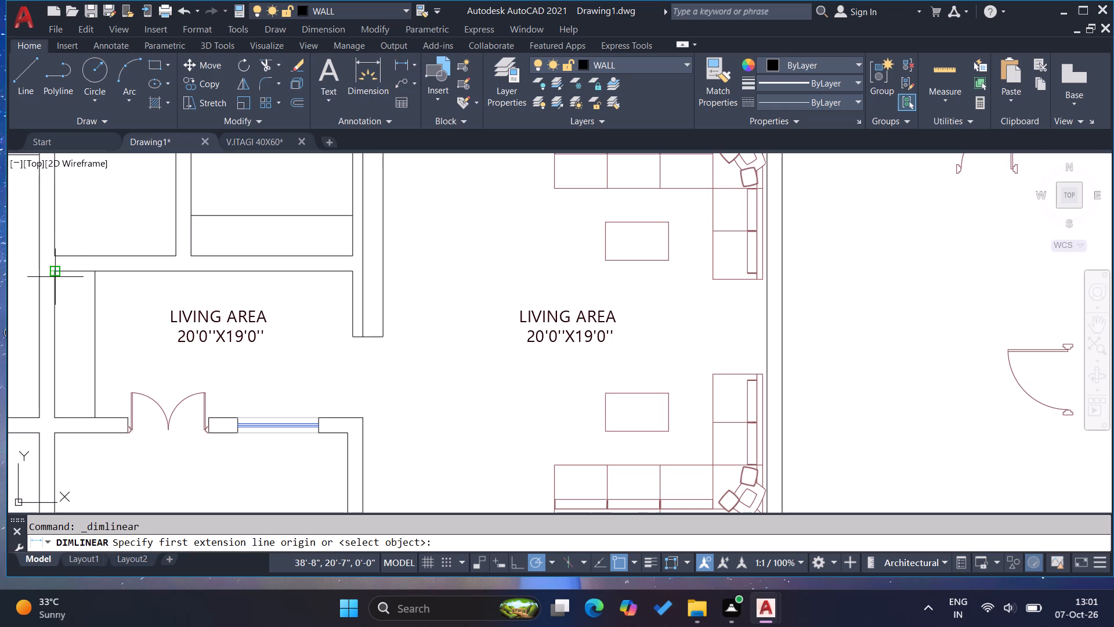
{"action": "left_click", "coordinate": [55, 272]}
{"action": "left_click", "coordinate": [58, 417]}
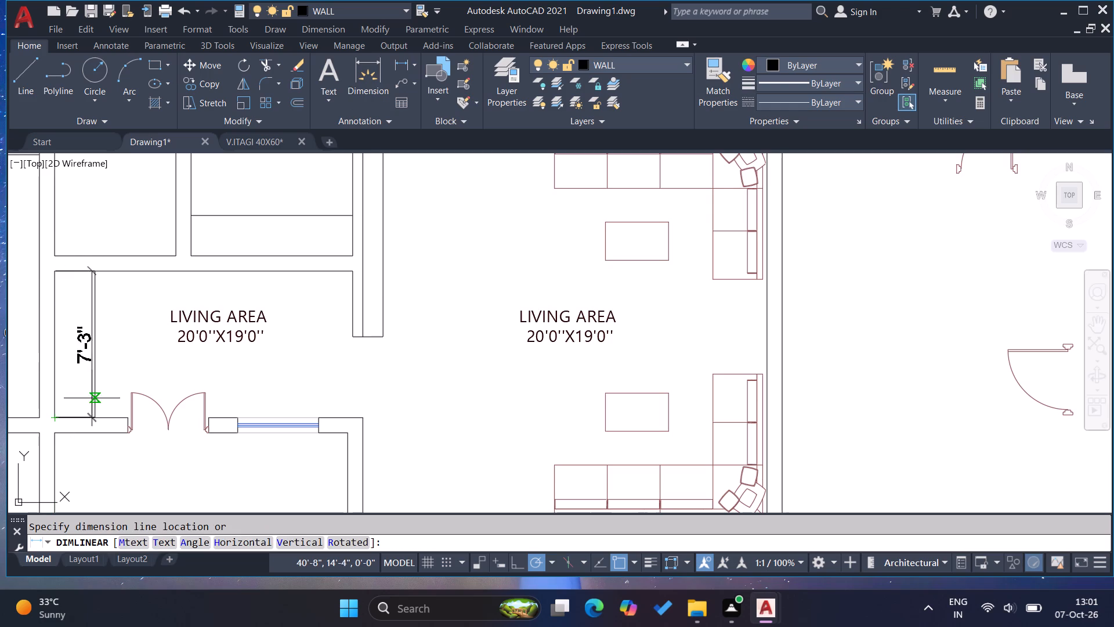
{"action": "key", "text": "Escape"}
{"action": "key", "text": "Escape"}
{"action": "key", "text": "Escape"}
Change the size line of the copied LIVING AREA label above the double door to 14'9''X7'6''.
{"action": "double_click", "coordinate": [193, 339]}
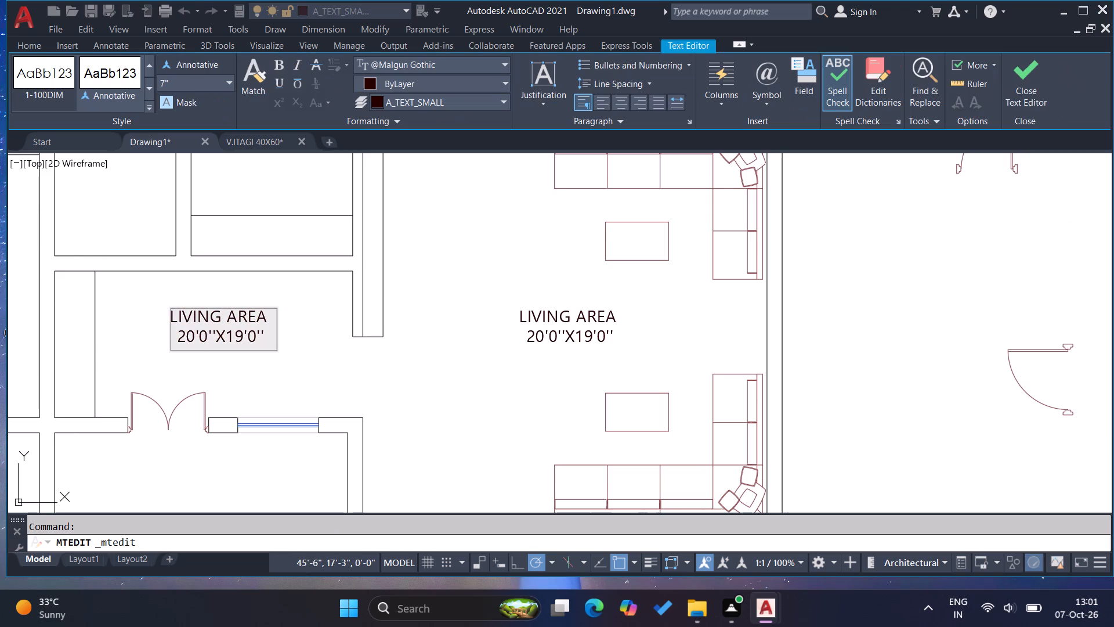
{"action": "key", "text": "BackSpace"}
{"action": "key", "text": "BackSpace"}
{"action": "type", "text": "14"}
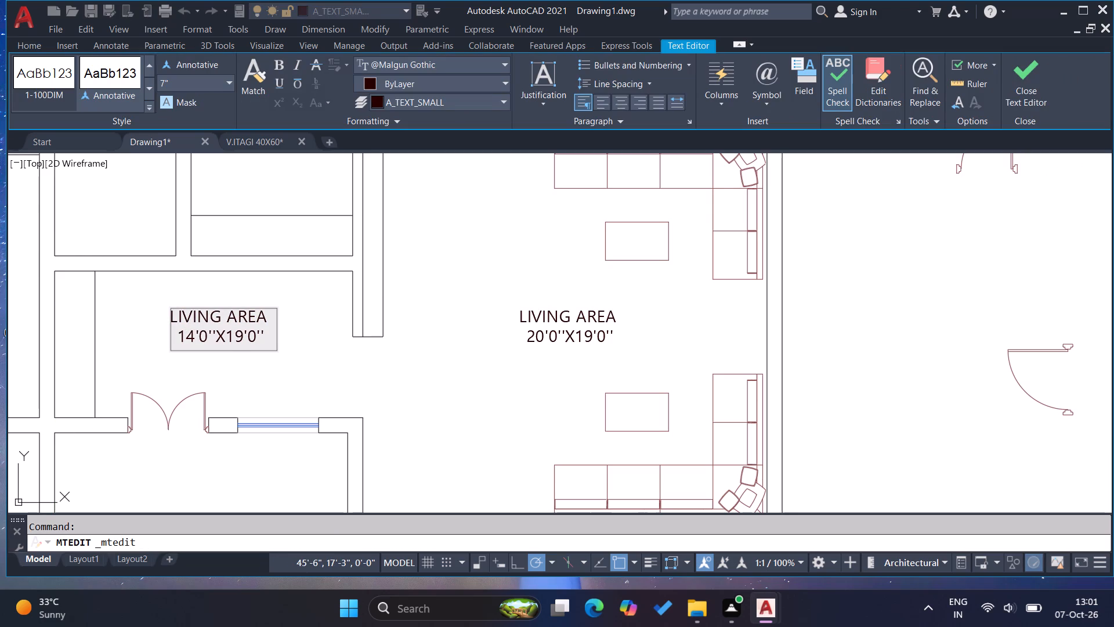
{"action": "left_click", "coordinate": [205, 343]}
{"action": "key", "text": "BackSpace"}
{"action": "key", "text": "9"}
{"action": "left_click", "coordinate": [243, 343]}
{"action": "key", "text": "BackSpace"}
{"action": "key", "text": "BackSpace"}
{"action": "key", "text": "7"}
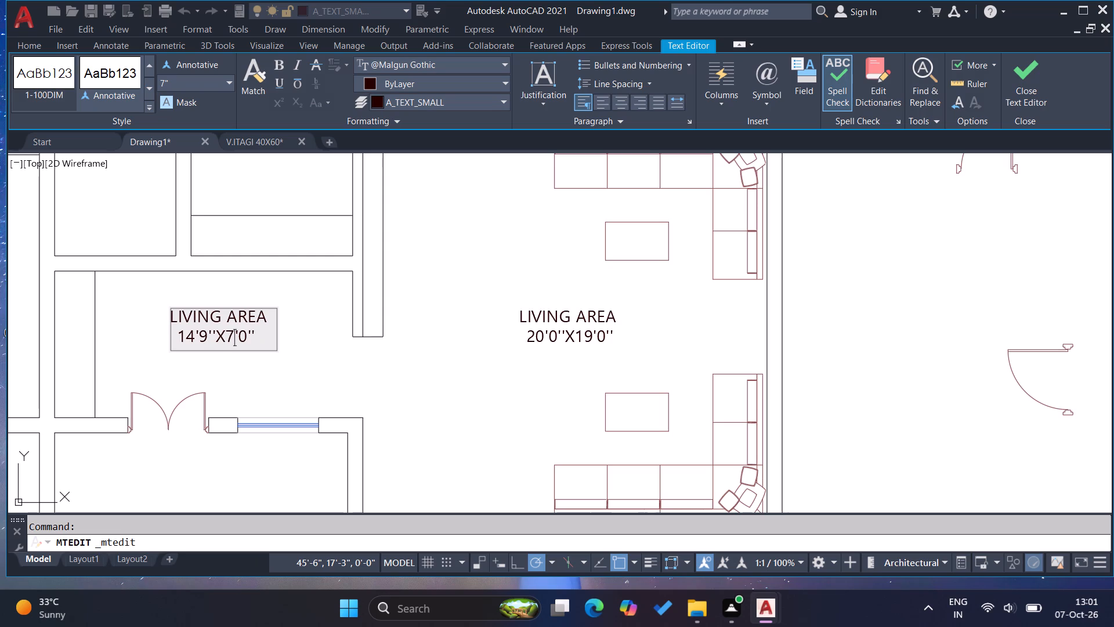
{"action": "left_click", "coordinate": [247, 341]}
{"action": "key", "text": "BackSpace"}
{"action": "key", "text": "6"}
{"action": "left_click", "coordinate": [275, 353]}
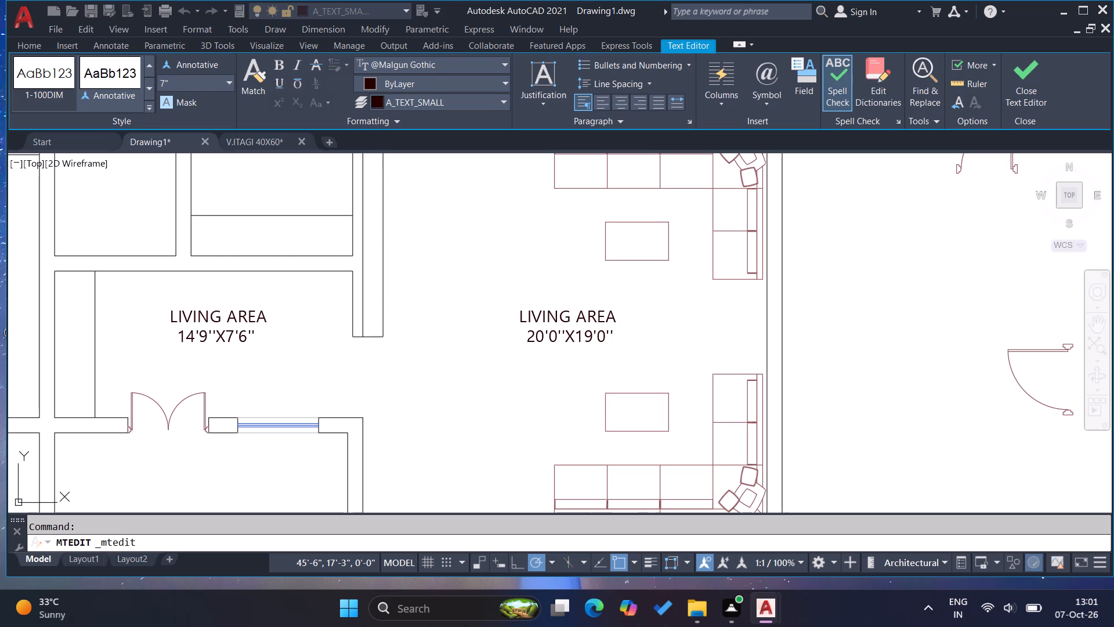
{"action": "key", "text": "Escape"}
{"action": "key", "text": "Escape"}
{"action": "key", "text": "Escape"}
Rename the 14'9''X7'6'' label from LIVING AREA to SITOUT, indenting the name with spaces to centre it over the size.
{"action": "scroll", "coordinate": [273, 349], "scroll_direction": "down", "scroll_amount": 2}
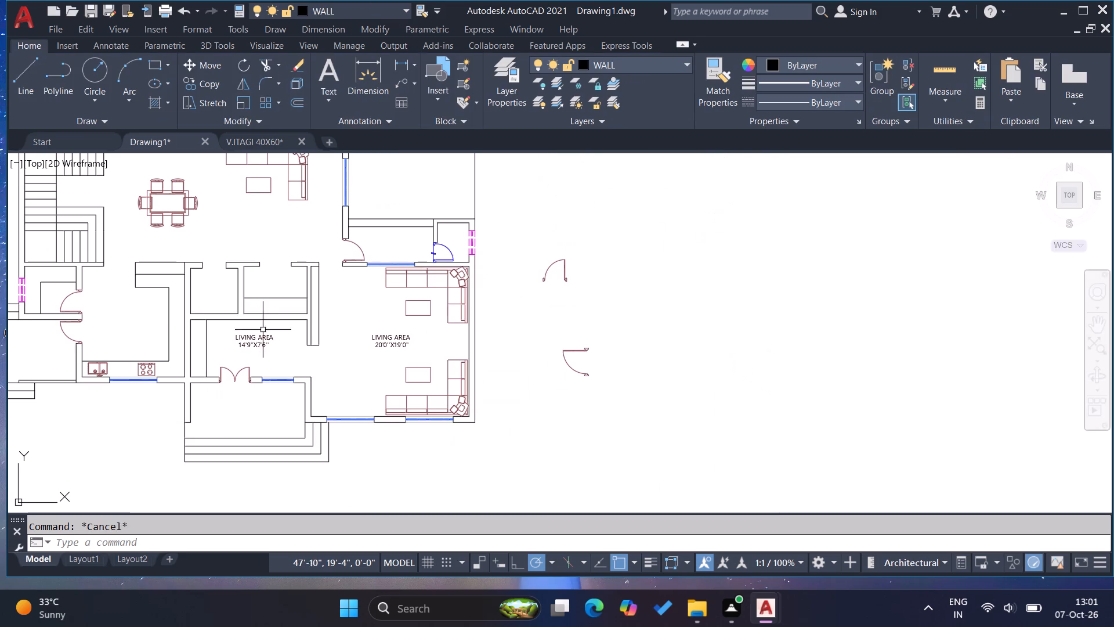
{"action": "double_click", "coordinate": [257, 336]}
{"action": "scroll", "coordinate": [257, 337], "scroll_direction": "up", "scroll_amount": 4}
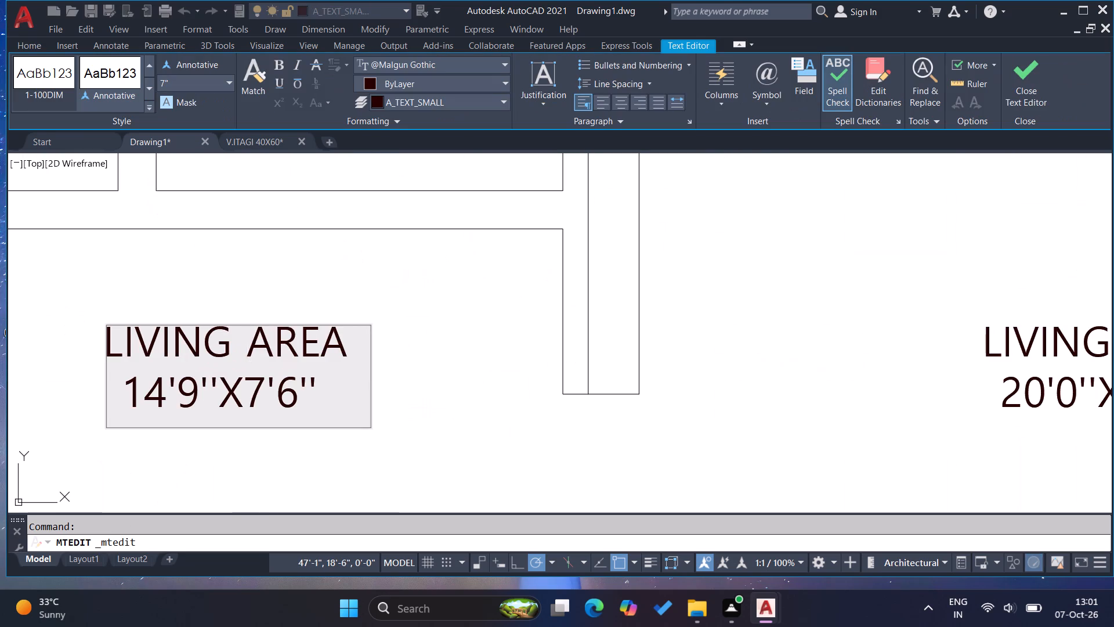
{"action": "left_click_drag", "start_coordinate": [348, 338], "coordinate": [99, 338]}
{"action": "key", "text": "s"}
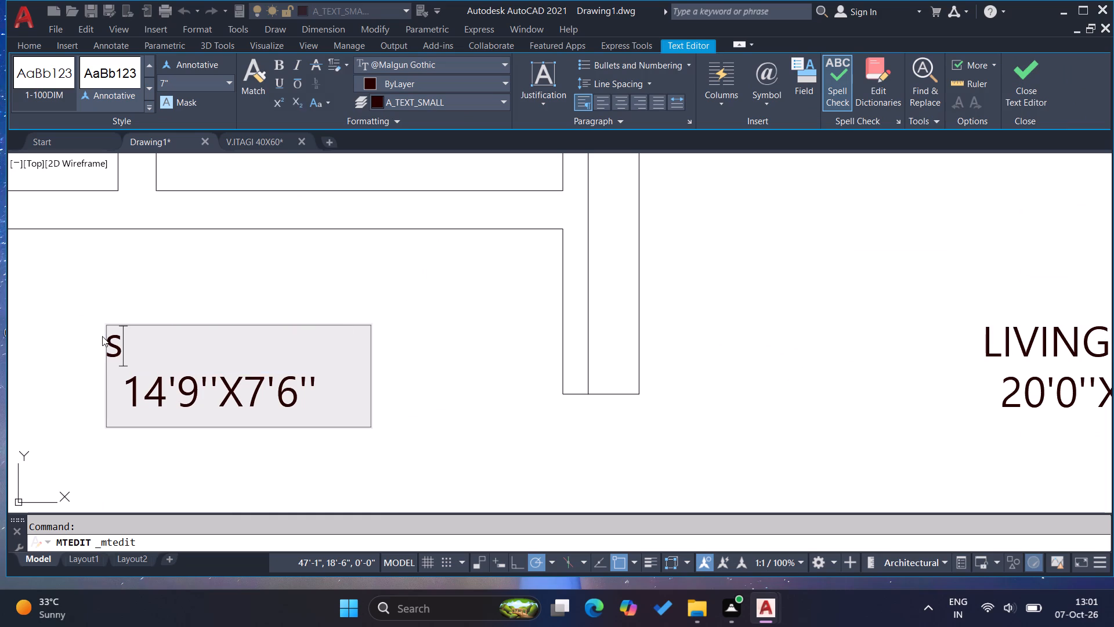
{"action": "key", "text": "BackSpace"}
{"action": "type", "text": "SIT"}
{"action": "type", "text": "OUT"}
{"action": "key", "text": "space"}
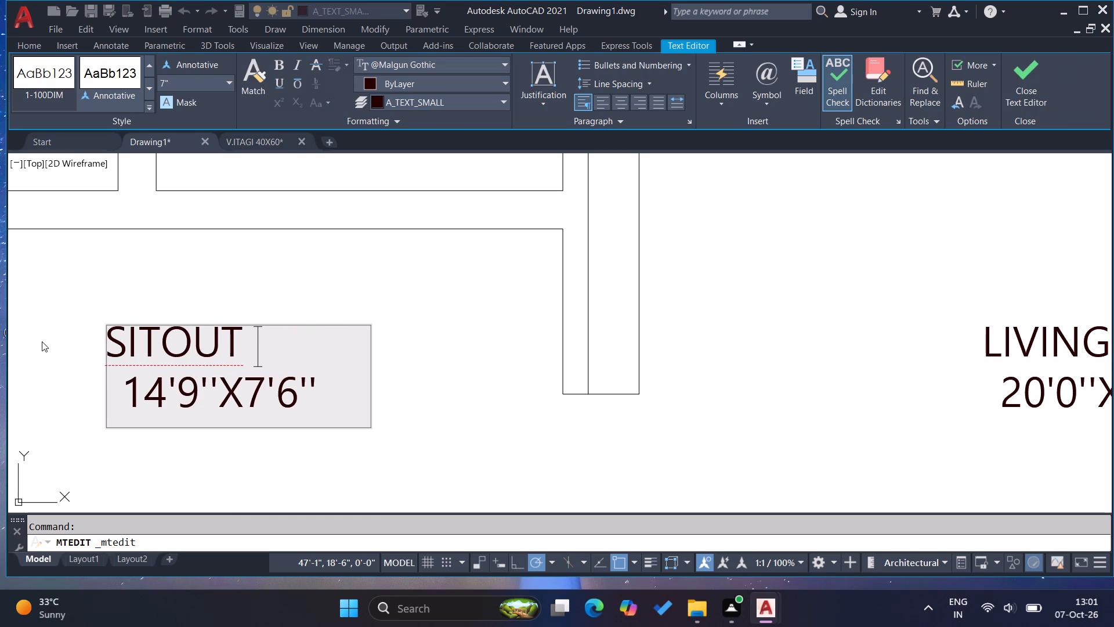
{"action": "left_click", "coordinate": [114, 349]}
{"action": "key", "text": "space"}
{"action": "key", "text": "space"}
{"action": "key", "text": "space"}
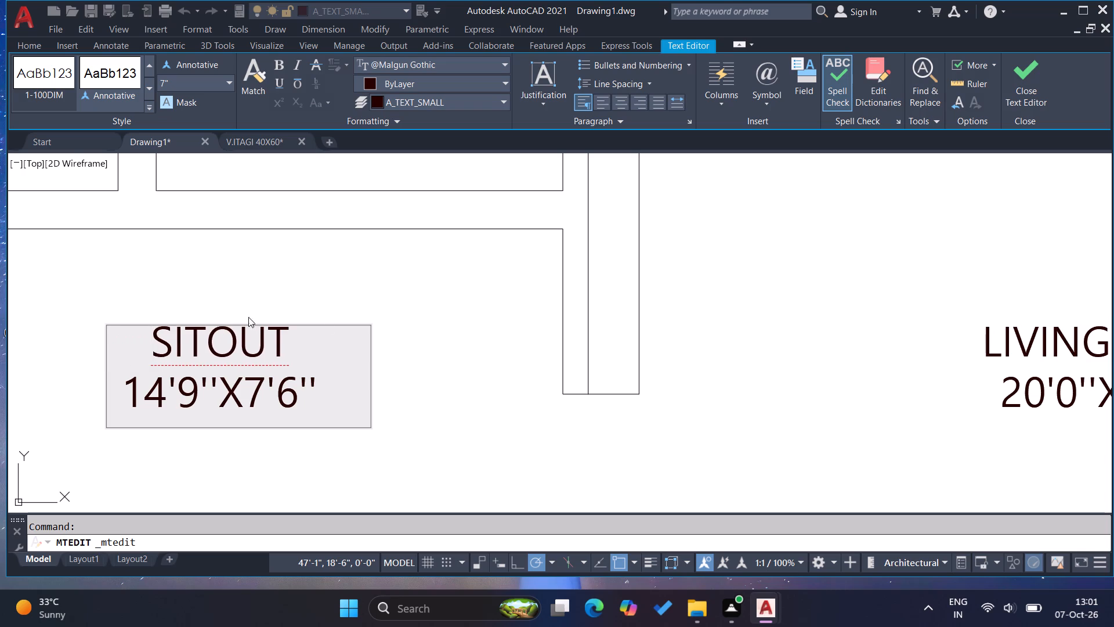
{"action": "left_click", "coordinate": [432, 302]}
{"action": "key", "text": "Escape"}
{"action": "key", "text": "Escape"}
{"action": "key", "text": "Escape"}
{"action": "key", "text": "Escape"}
{"action": "scroll", "coordinate": [428, 311], "scroll_direction": "down", "scroll_amount": 2}
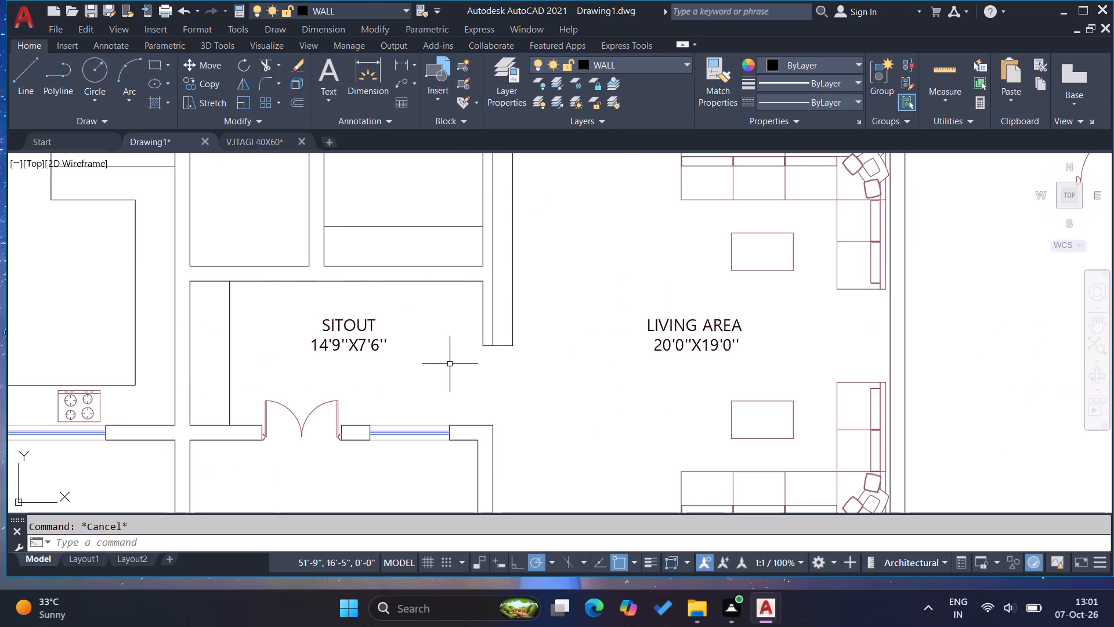
Copy the SITOUT label into each of the two small rooms directly above the sitout.
{"action": "scroll", "coordinate": [450, 363], "scroll_direction": "down", "scroll_amount": 2}
{"action": "scroll", "coordinate": [428, 340], "scroll_direction": "up", "scroll_amount": 1}
{"action": "left_click", "coordinate": [408, 355]}
{"action": "type", "text": "CO"}
{"action": "key", "text": "Return"}
{"action": "left_click", "coordinate": [405, 363]}
{"action": "left_click", "coordinate": [465, 282]}
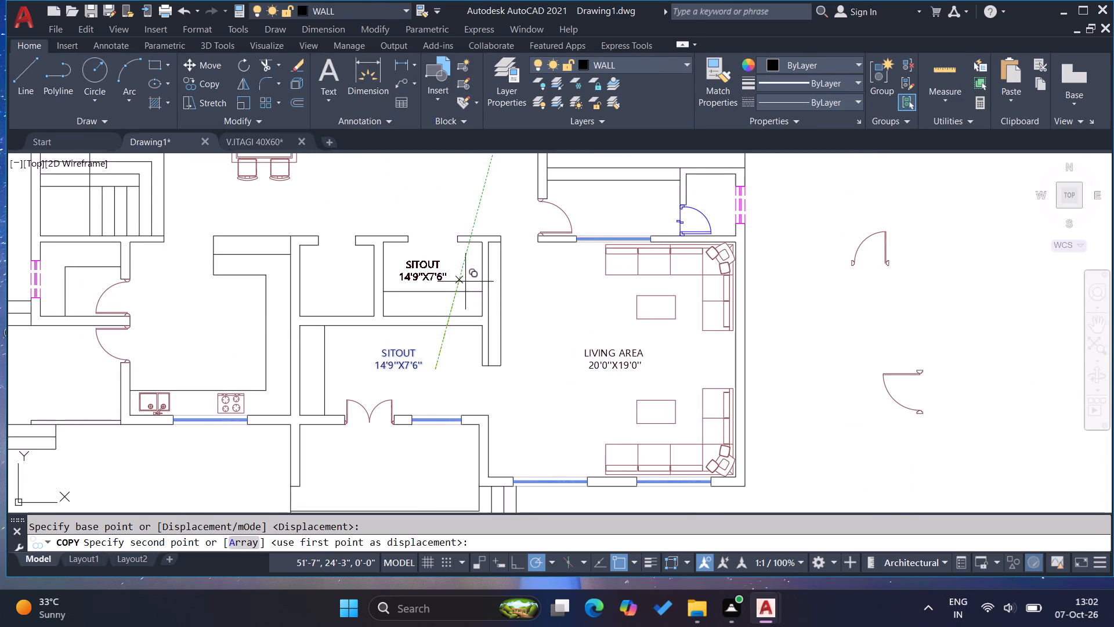
{"action": "scroll", "coordinate": [373, 284], "scroll_direction": "up", "scroll_amount": 3}
{"action": "left_click", "coordinate": [364, 289]}
{"action": "key", "text": "Escape"}
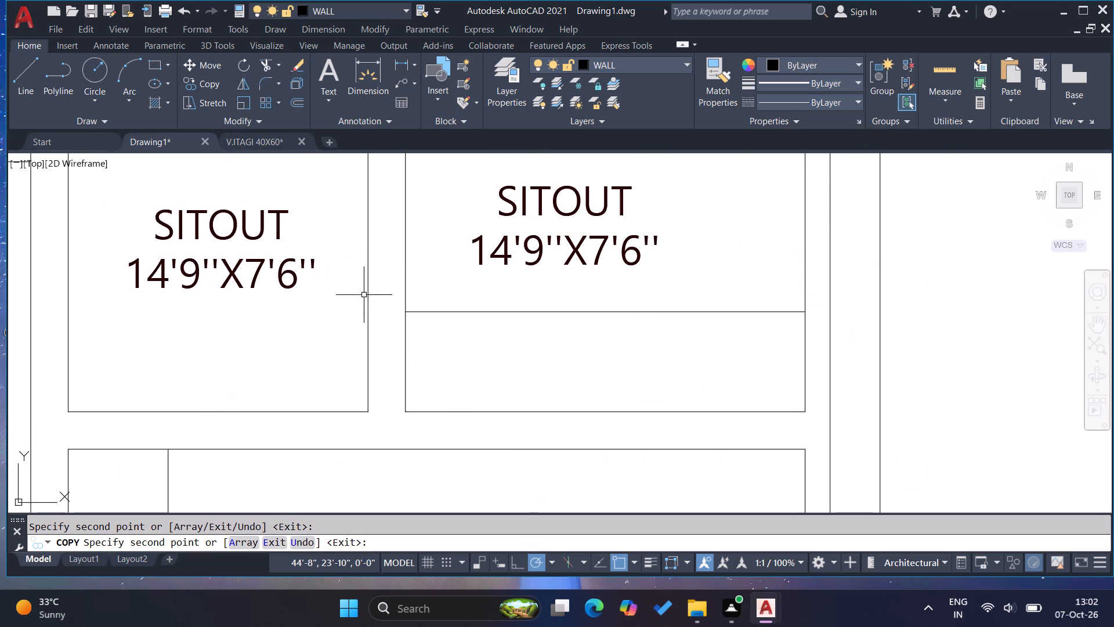
{"action": "key", "text": "Escape"}
{"action": "scroll", "coordinate": [332, 333], "scroll_direction": "down", "scroll_amount": 2}
{"action": "key", "text": "Escape"}
Move the copied label horizontally to the middle of the small room nearest the living area.
{"action": "scroll", "coordinate": [426, 309], "scroll_direction": "up", "scroll_amount": 2}
{"action": "left_click", "coordinate": [428, 313]}
{"action": "left_click", "coordinate": [402, 285]}
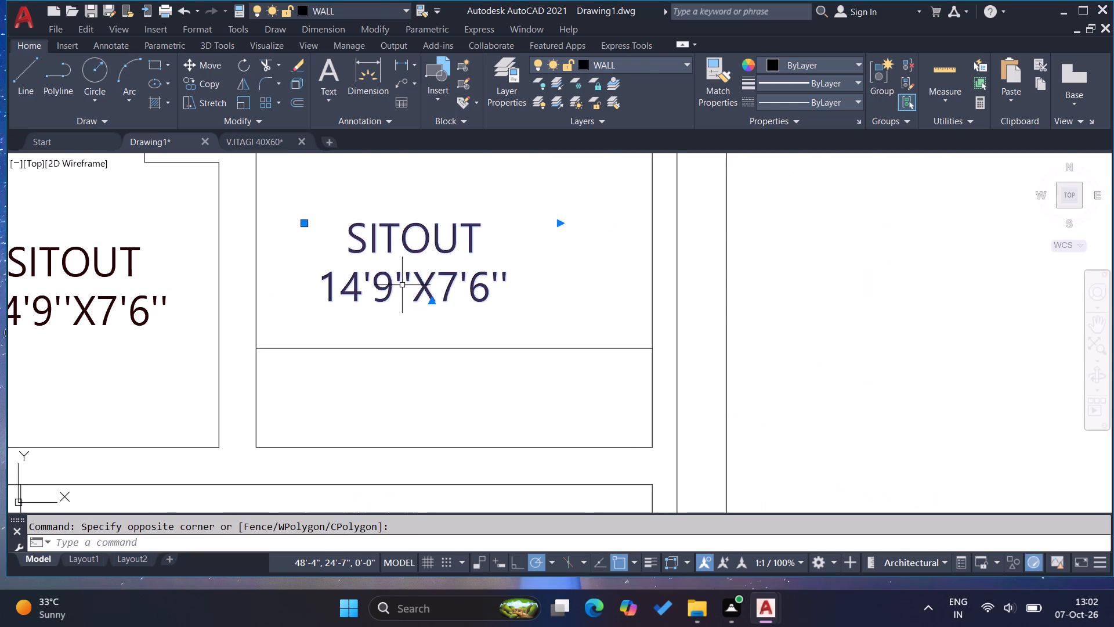
{"action": "key", "text": "m"}
{"action": "key", "text": "Return"}
{"action": "left_click", "coordinate": [429, 281]}
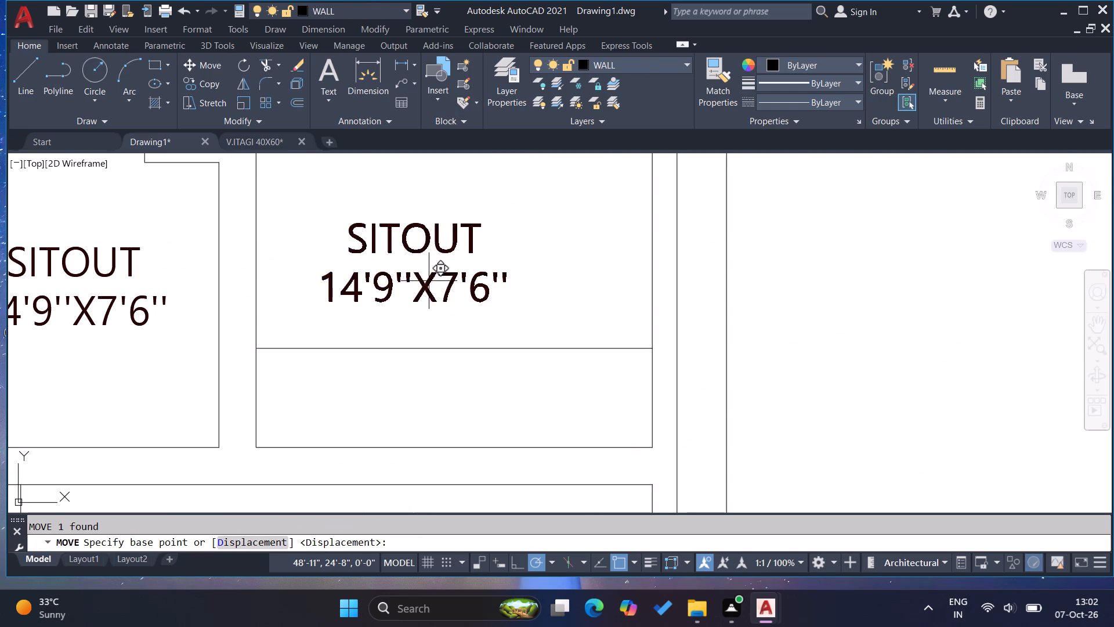
{"action": "left_click", "coordinate": [468, 282]}
{"action": "key", "text": "Escape"}
{"action": "key", "text": "Escape"}
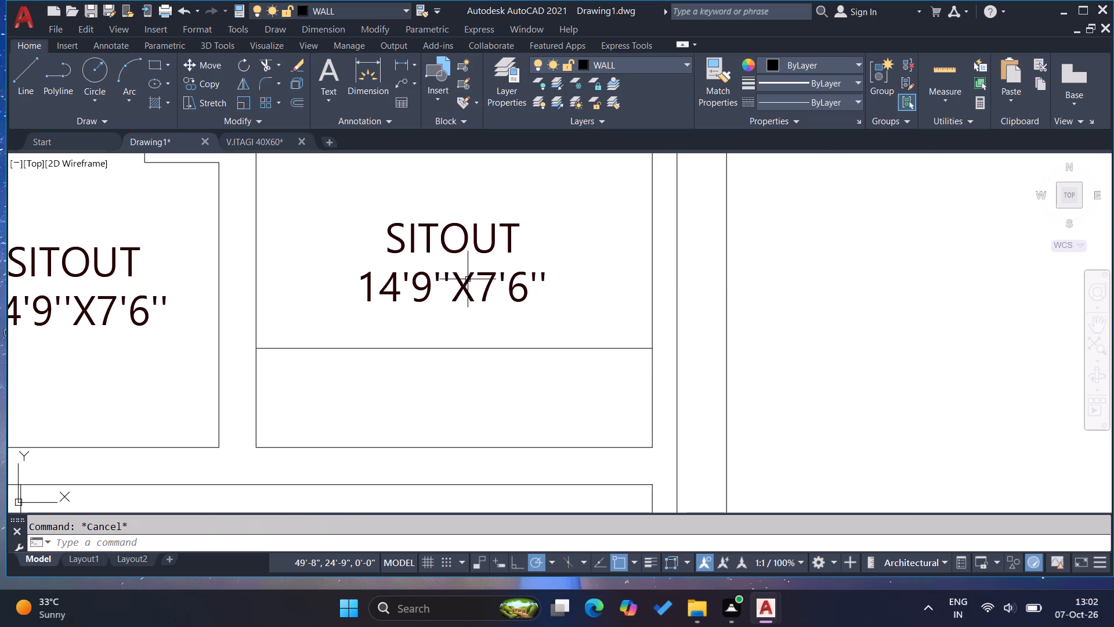
Measure the vertical inside depth of the small room nearest the living area with a linear dimension, without placing it.
{"action": "scroll", "coordinate": [431, 318], "scroll_direction": "down", "scroll_amount": 2}
{"action": "left_click", "coordinate": [398, 69]}
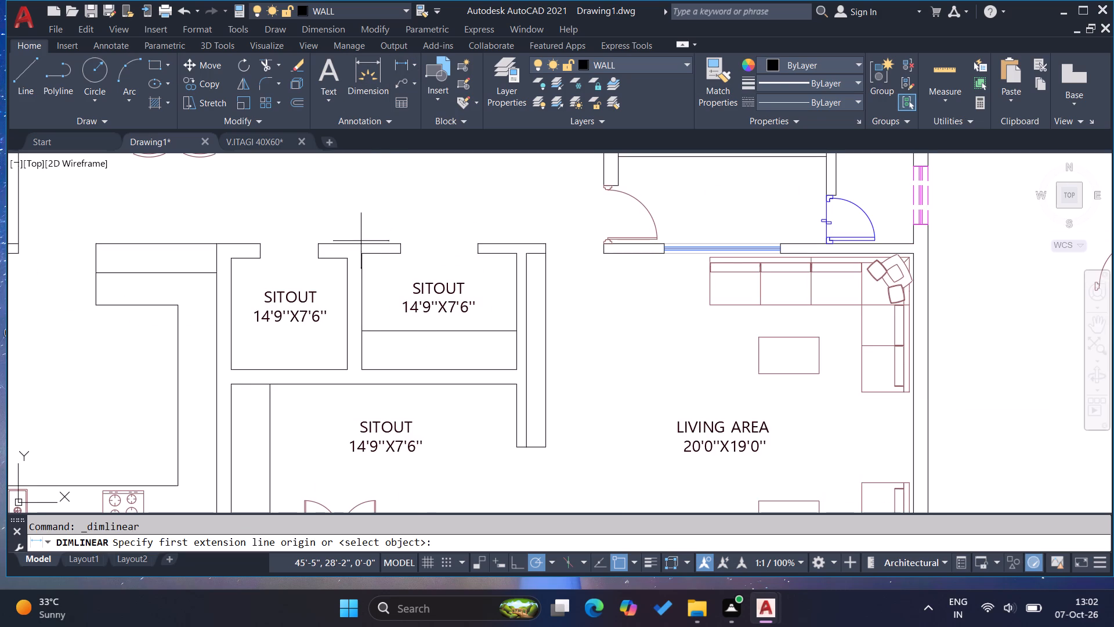
{"action": "left_click", "coordinate": [363, 254]}
{"action": "left_click", "coordinate": [367, 367]}
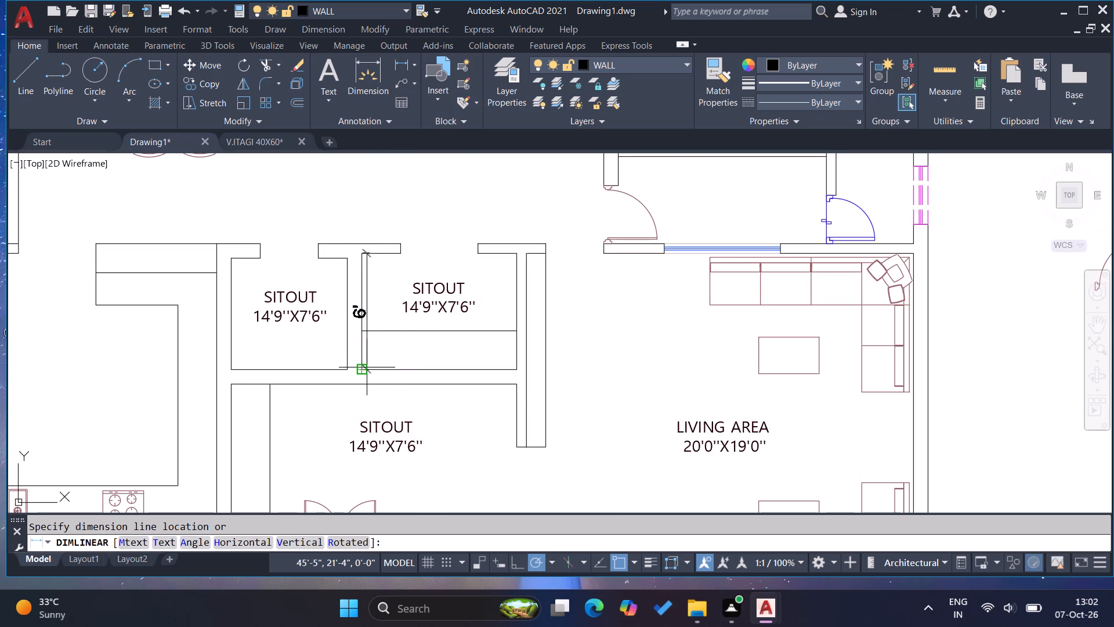
{"action": "key", "text": "Escape"}
{"action": "key", "text": "Escape"}
Measure the horizontal inside width of the small room nearest the living area with a linear dimension, without placing it.
{"action": "left_click", "coordinate": [402, 70]}
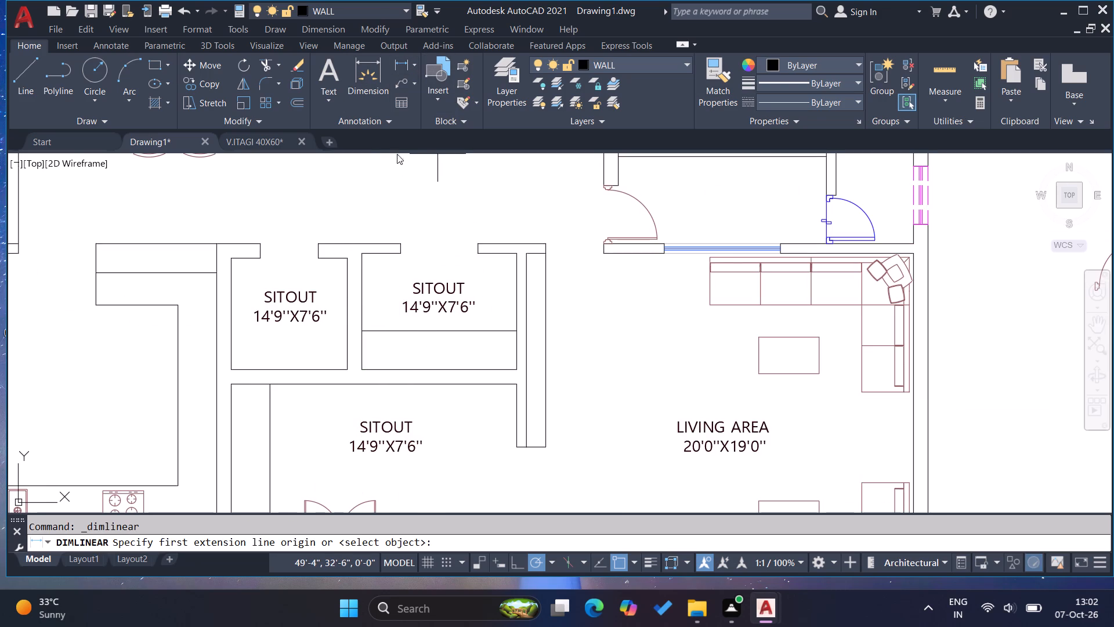
{"action": "left_click", "coordinate": [359, 282]}
{"action": "left_click", "coordinate": [521, 279]}
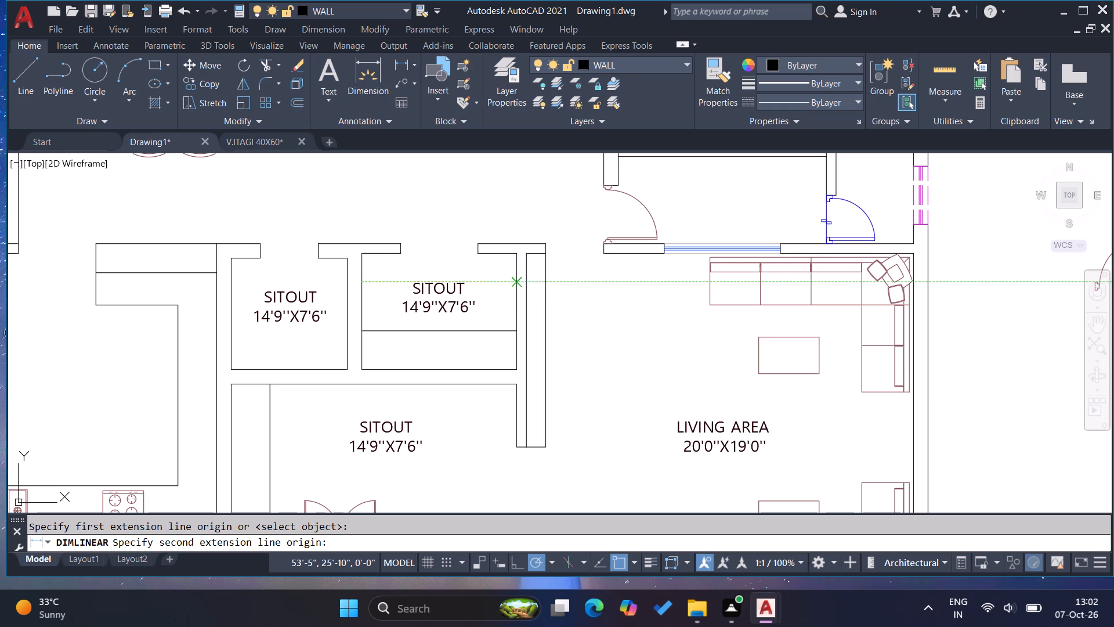
{"action": "key", "text": "Escape"}
{"action": "key", "text": "Escape"}
{"action": "key", "text": "Escape"}
Change the size line of the SITOUT label in the small room nearest the living area to 8'0''X6'0''.
{"action": "scroll", "coordinate": [417, 316], "scroll_direction": "up", "scroll_amount": 2}
{"action": "double_click", "coordinate": [402, 291]}
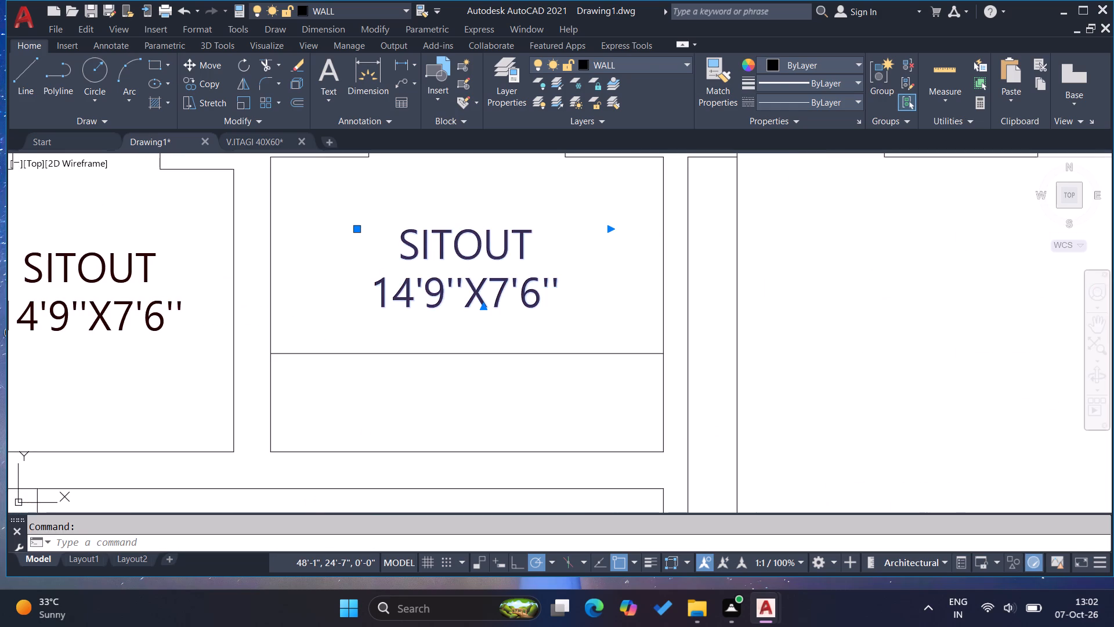
{"action": "left_click", "coordinate": [415, 297]}
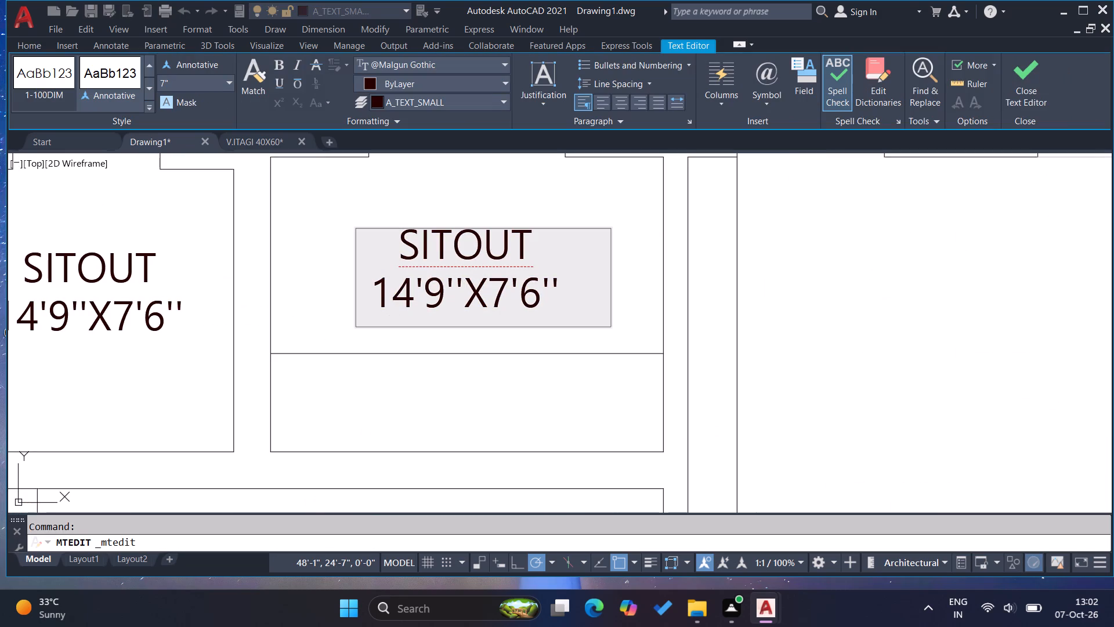
{"action": "key", "text": "BackSpace"}
{"action": "key", "text": "BackSpace"}
{"action": "key", "text": "8"}
{"action": "left_click", "coordinate": [425, 295]}
{"action": "key", "text": "BackSpace"}
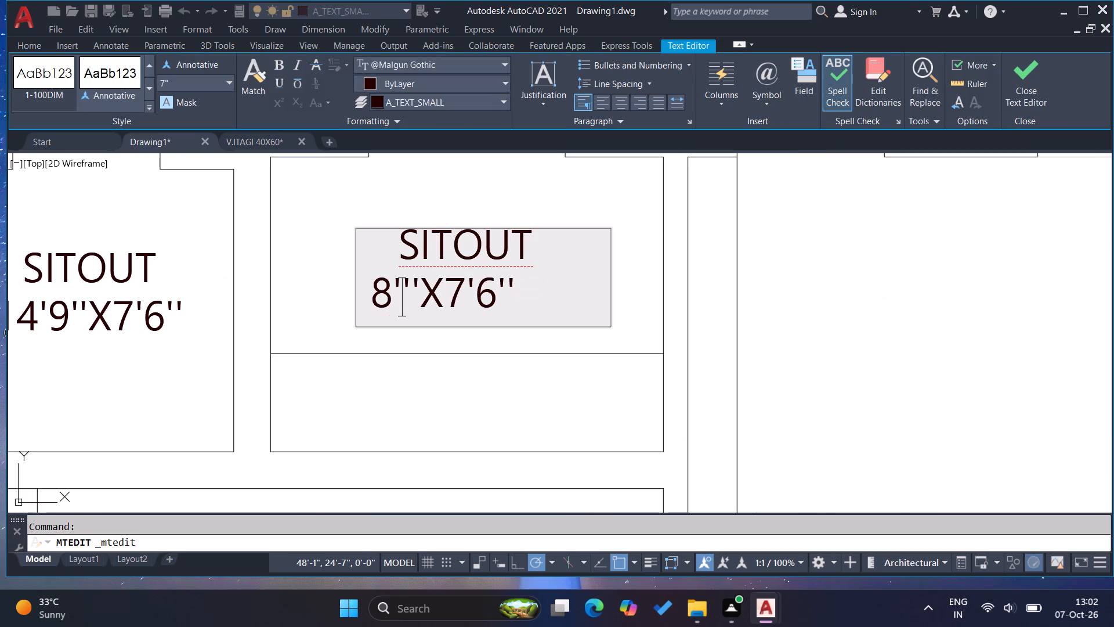
{"action": "key", "text": "0"}
{"action": "left_click", "coordinate": [484, 302]}
{"action": "key", "text": "BackSpace"}
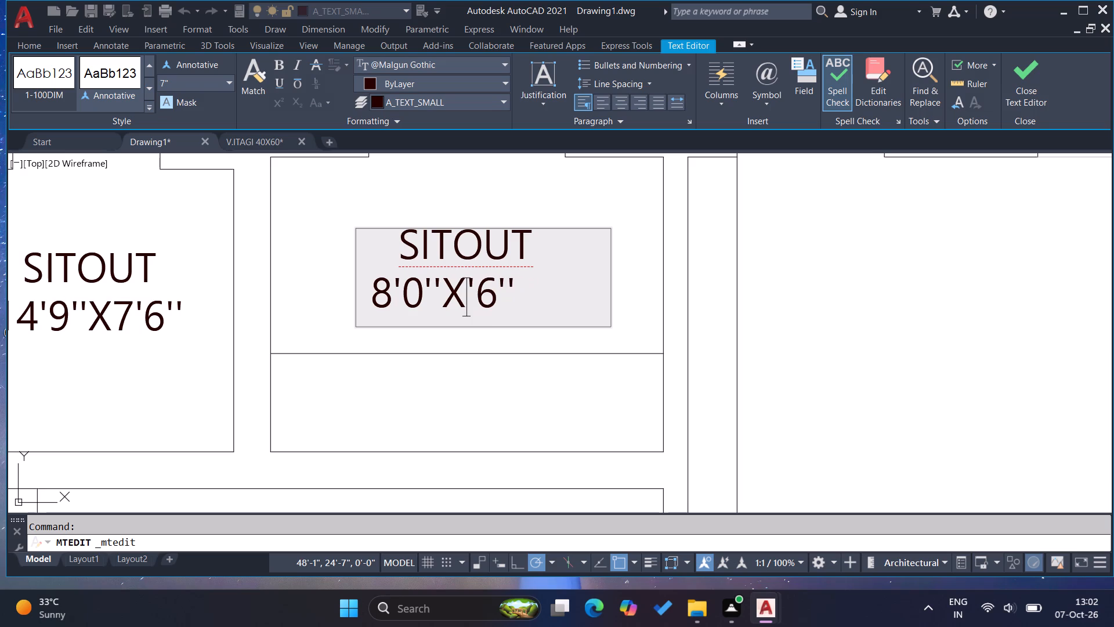
{"action": "key", "text": "6"}
{"action": "left_click", "coordinate": [521, 312]}
{"action": "key", "text": "BackSpace"}
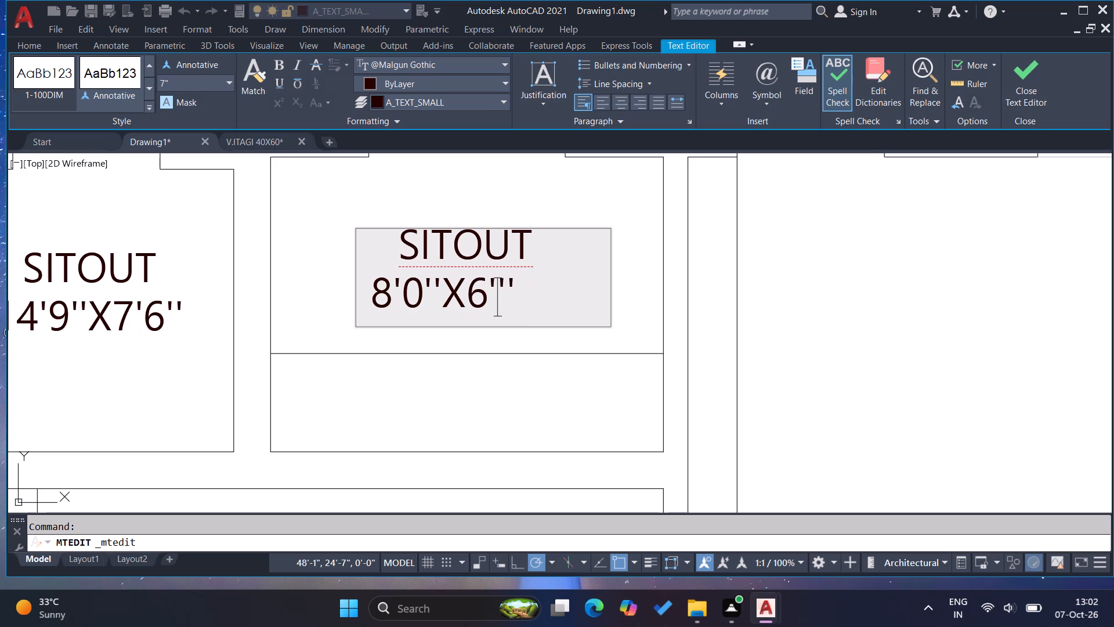
{"action": "key", "text": "0"}
Rename the 8'0''X6'0'' label from SITOUT to POOJA, removing one leading space to centre the name over the size.
{"action": "left_click_drag", "start_coordinate": [529, 245], "coordinate": [406, 231]}
{"action": "type", "text": "POO"}
{"action": "type", "text": "JA"}
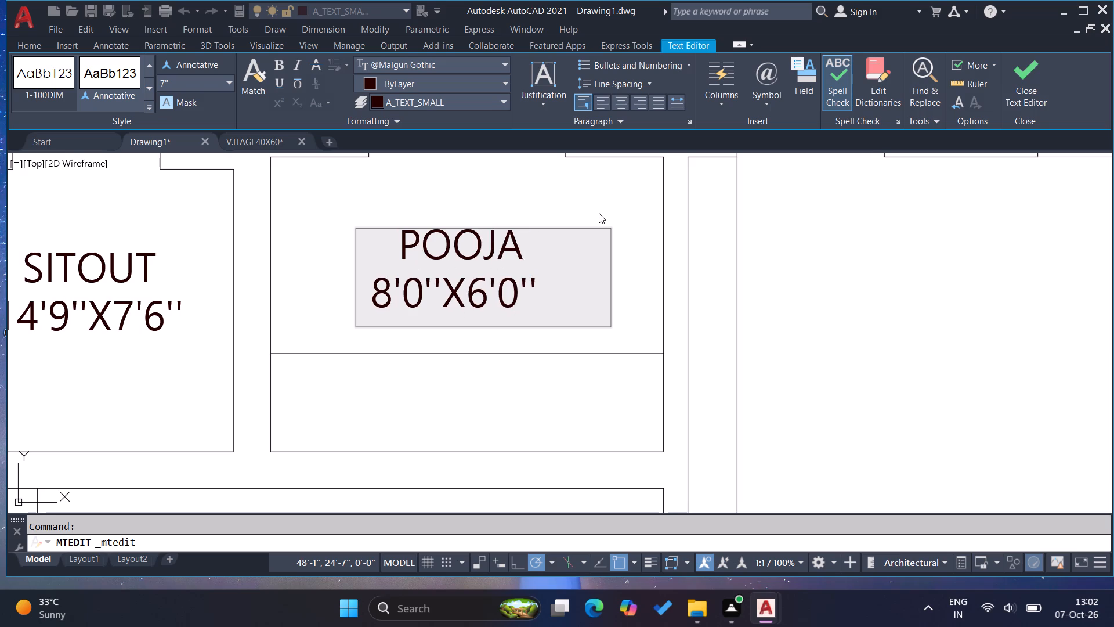
{"action": "left_click", "coordinate": [402, 241]}
{"action": "key", "text": "BackSpace"}
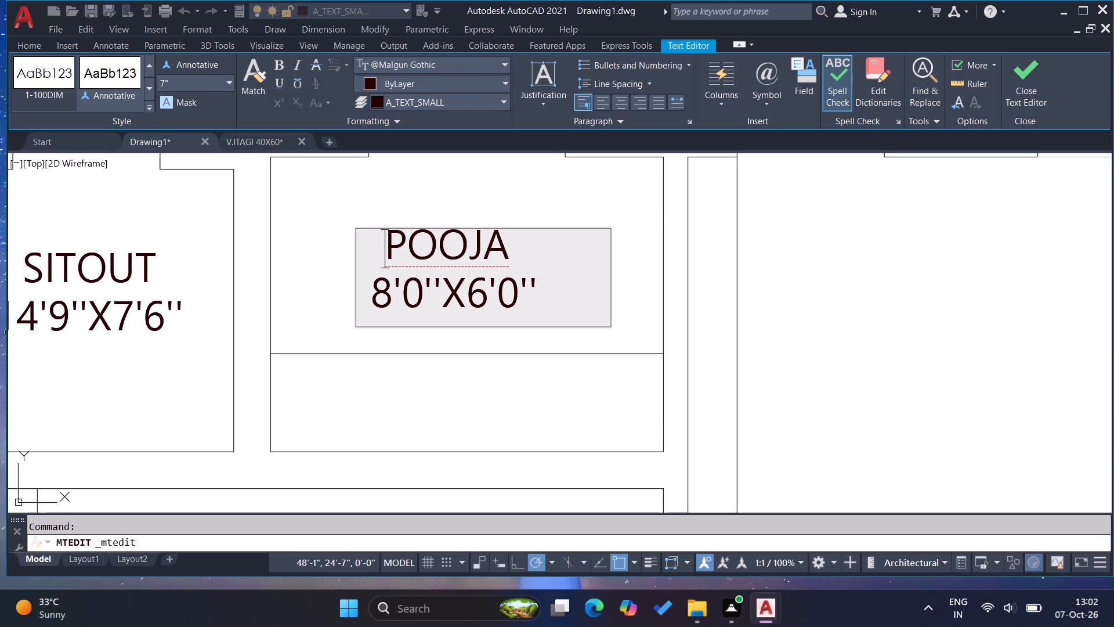
{"action": "left_click", "coordinate": [563, 192]}
{"action": "key", "text": "Escape"}
{"action": "key", "text": "Escape"}
{"action": "key", "text": "Escape"}
{"action": "key", "text": "Escape"}
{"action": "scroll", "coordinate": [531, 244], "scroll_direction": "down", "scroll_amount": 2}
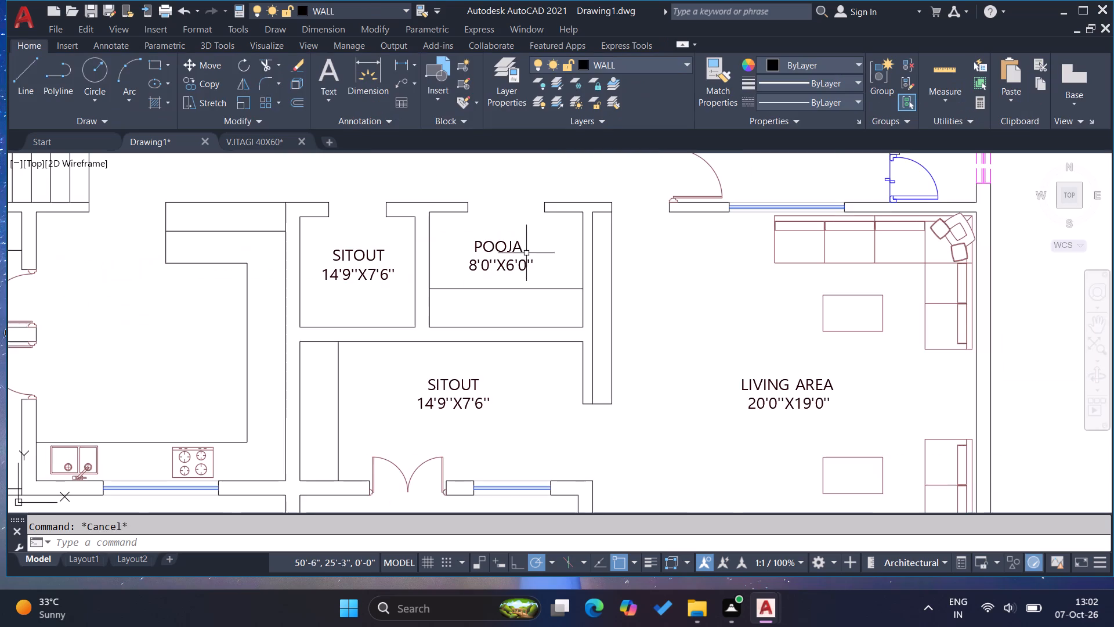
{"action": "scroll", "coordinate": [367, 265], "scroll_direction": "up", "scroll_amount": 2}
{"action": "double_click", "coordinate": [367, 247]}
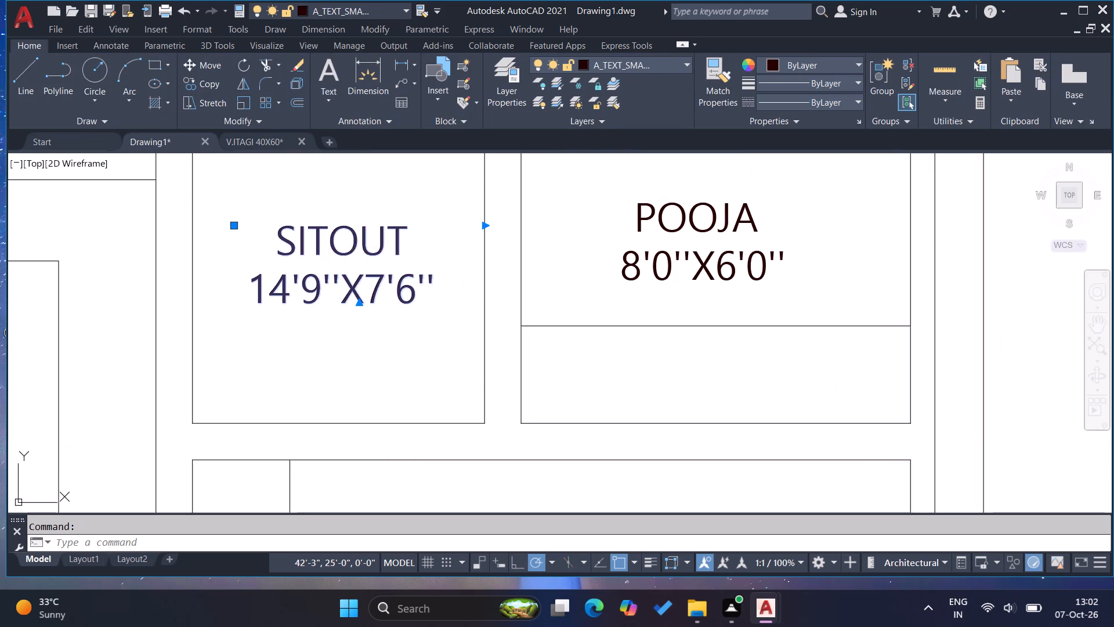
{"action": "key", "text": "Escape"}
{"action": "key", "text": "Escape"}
Measure the horizontal inside width of the small room beside POOJA with a linear dimension, without placing it.
{"action": "scroll", "coordinate": [353, 255], "scroll_direction": "down", "scroll_amount": 1}
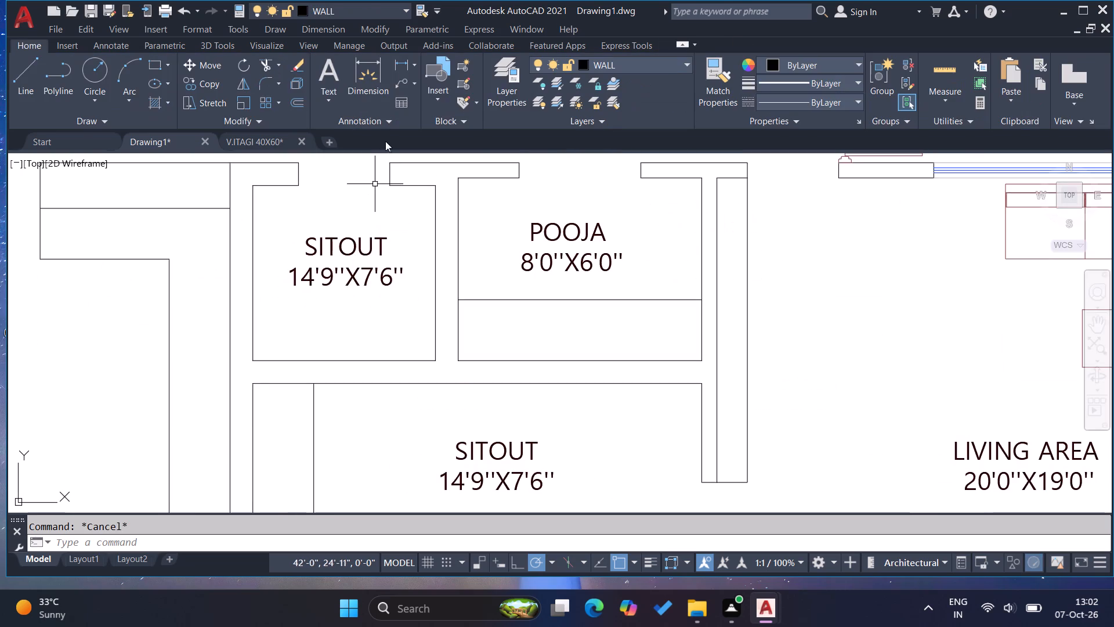
{"action": "left_click", "coordinate": [398, 67]}
{"action": "left_click", "coordinate": [256, 186]}
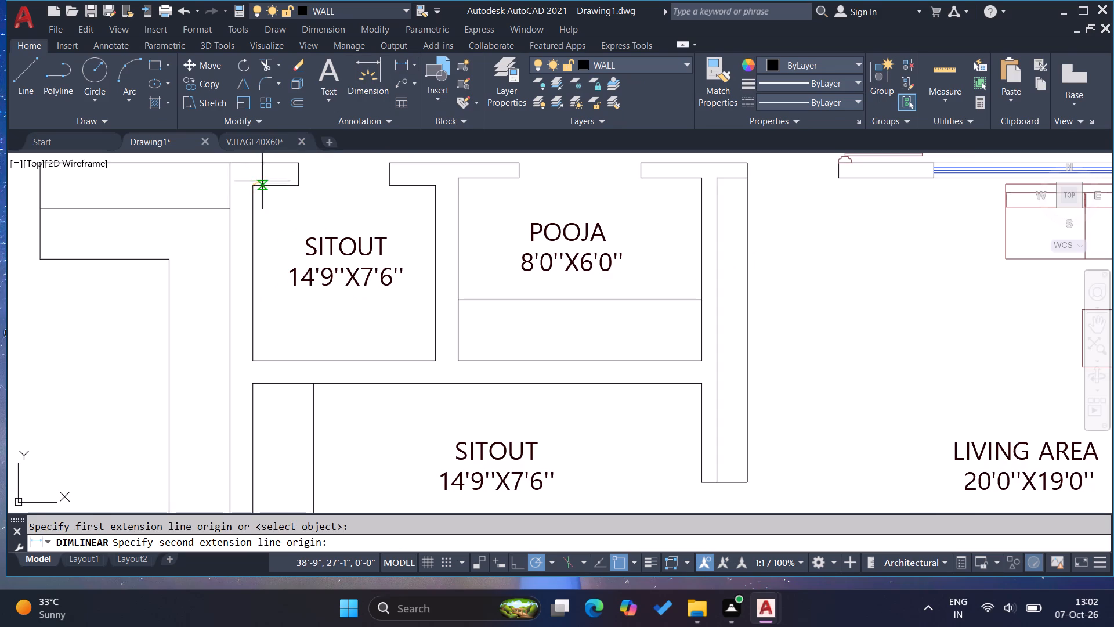
{"action": "left_click", "coordinate": [433, 185]}
{"action": "key", "text": "Escape"}
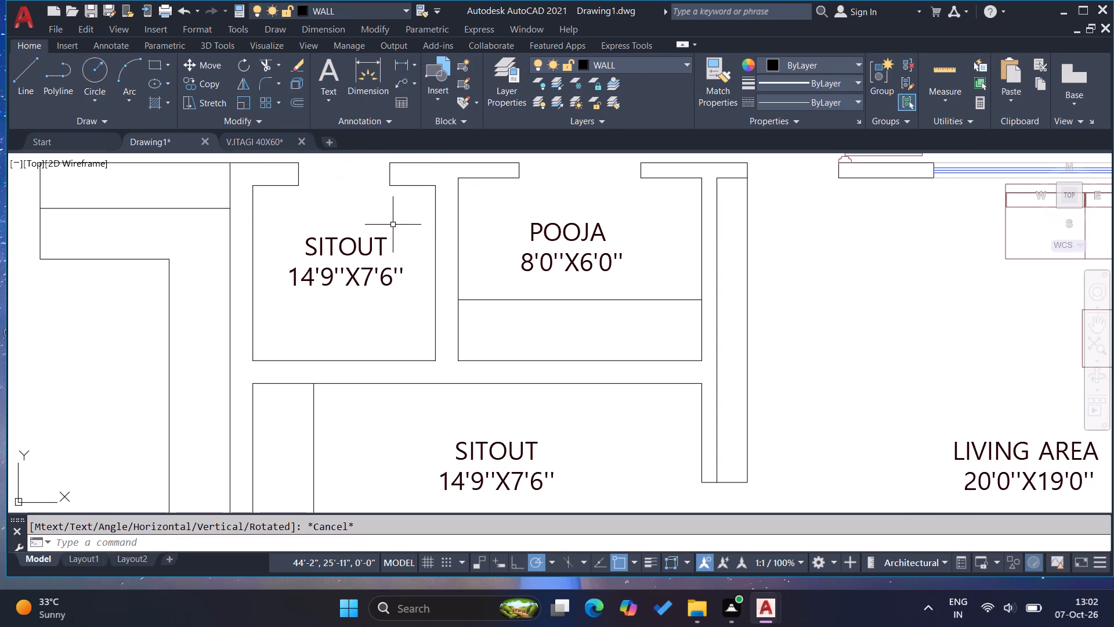
{"action": "key", "text": "Escape"}
{"action": "key", "text": "Escape"}
Rename the SITOUT label in the small room beside POOJA as LIFT, indenting the name with spaces above the size.
{"action": "double_click", "coordinate": [331, 278]}
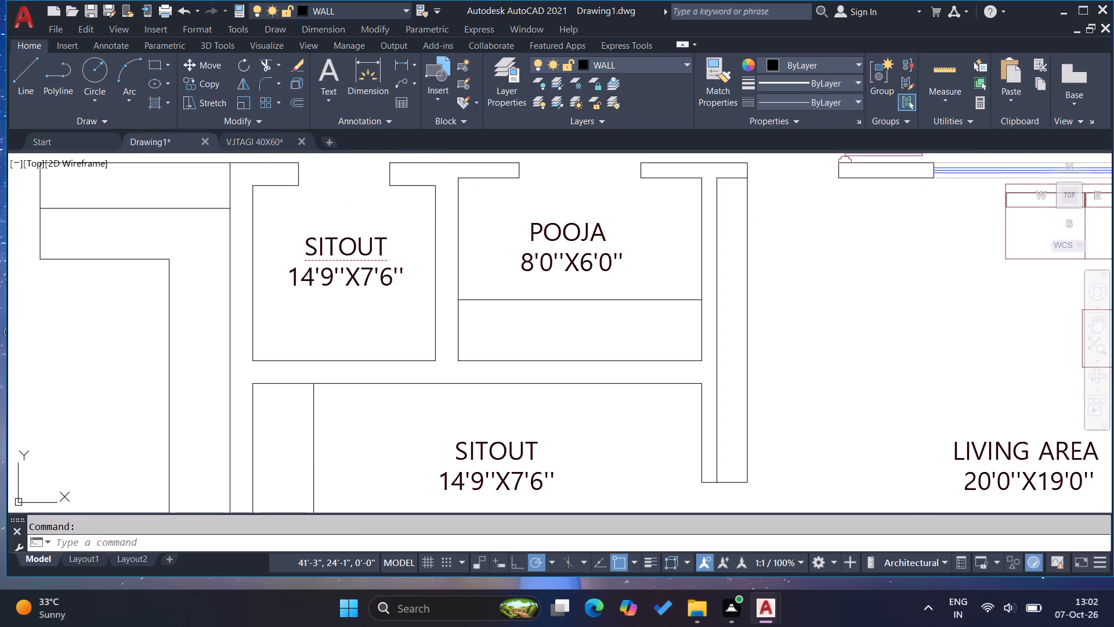
{"action": "left_click_drag", "start_coordinate": [395, 243], "coordinate": [269, 245]}
{"action": "key", "text": "l"}
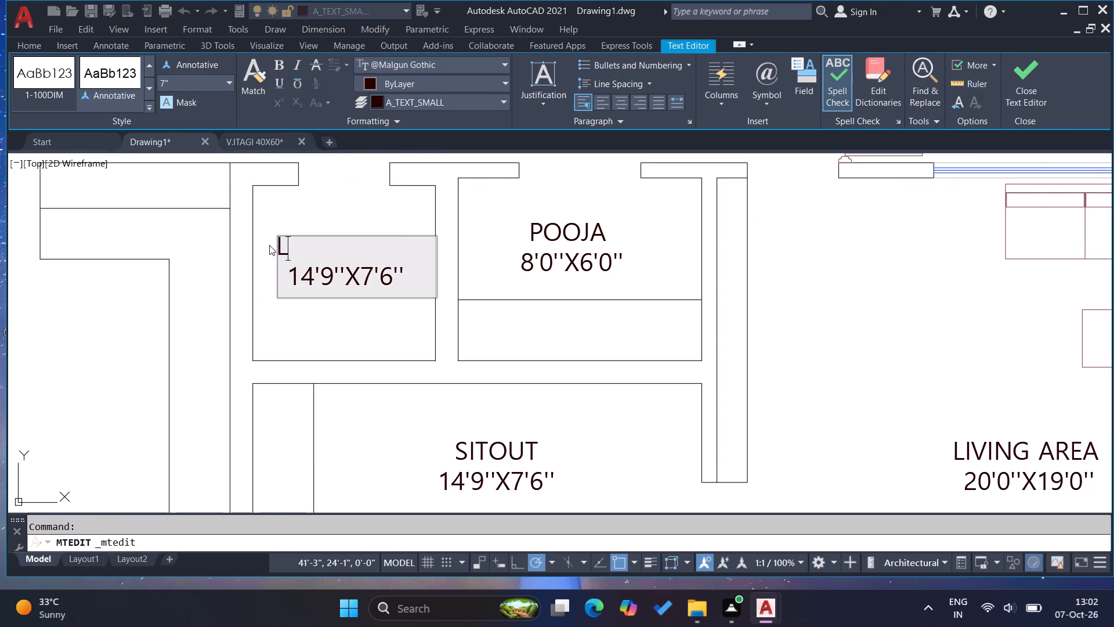
{"action": "type", "text": "IFT"}
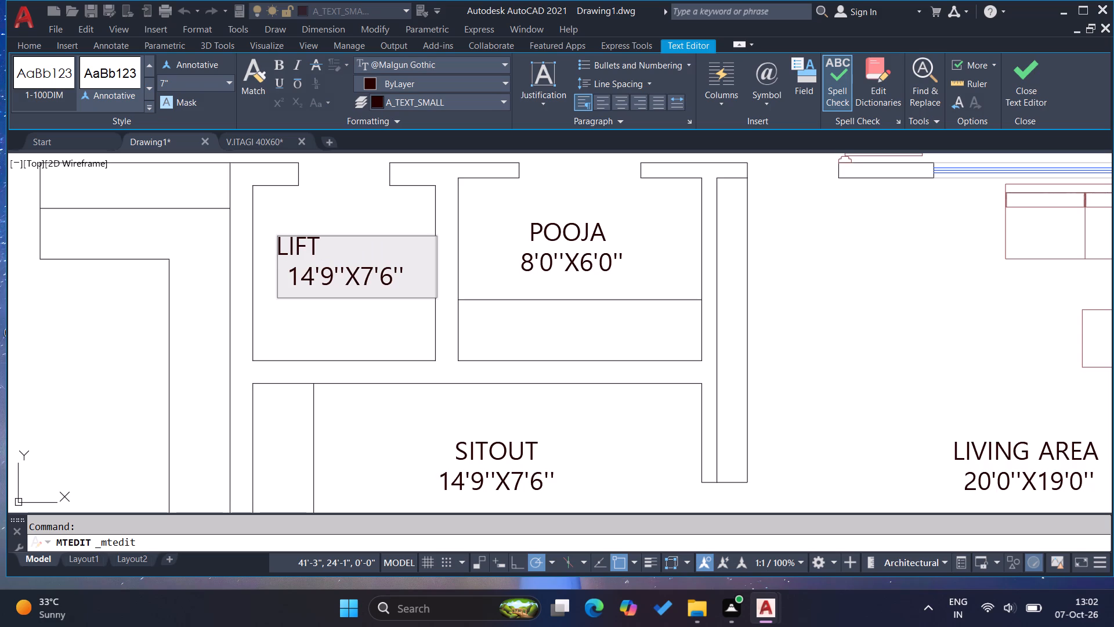
{"action": "left_click", "coordinate": [285, 255]}
{"action": "left_click", "coordinate": [285, 254]}
{"action": "left_click", "coordinate": [281, 251]}
{"action": "key", "text": "space"}
{"action": "key", "text": "space"}
{"action": "key", "text": "space"}
{"action": "key", "text": "space"}
{"action": "key", "text": "space"}
{"action": "key", "text": "space"}
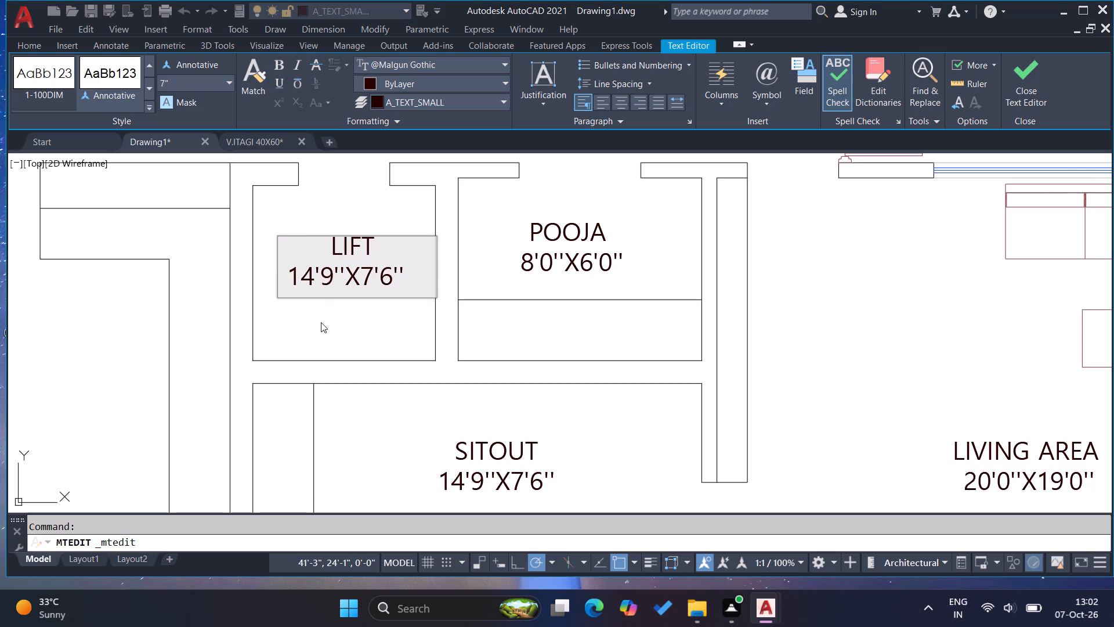
{"action": "left_click", "coordinate": [321, 322]}
Change the size line of the LIFT label to 6'0''X6'0''.
{"action": "double_click", "coordinate": [313, 277]}
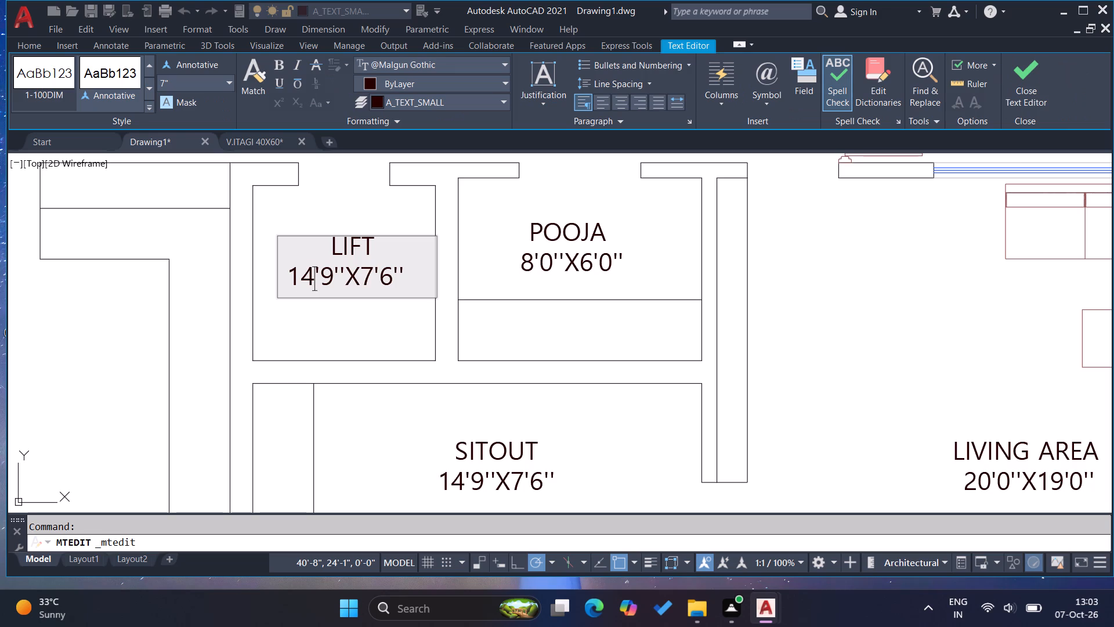
{"action": "key", "text": "BackSpace"}
{"action": "key", "text": "BackSpace"}
{"action": "key", "text": "6"}
{"action": "left_click", "coordinate": [320, 285]}
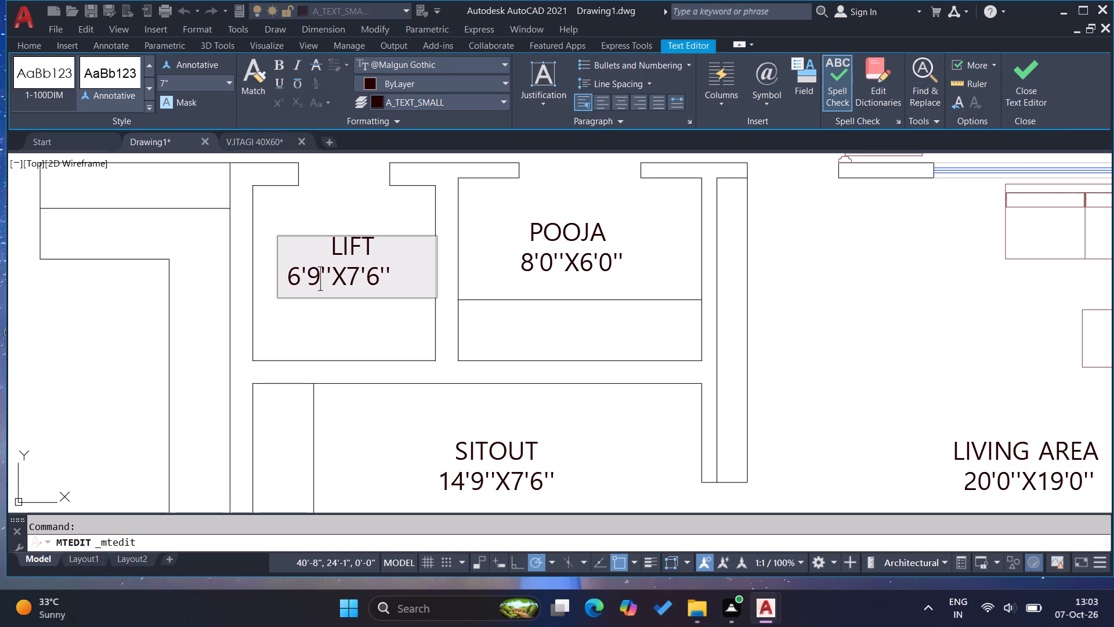
{"action": "key", "text": "BackSpace"}
{"action": "key", "text": "0"}
{"action": "left_click", "coordinate": [357, 289]}
{"action": "key", "text": "BackSpace"}
{"action": "key", "text": "6"}
{"action": "left_click", "coordinate": [374, 292]}
{"action": "key", "text": "BackSpace"}
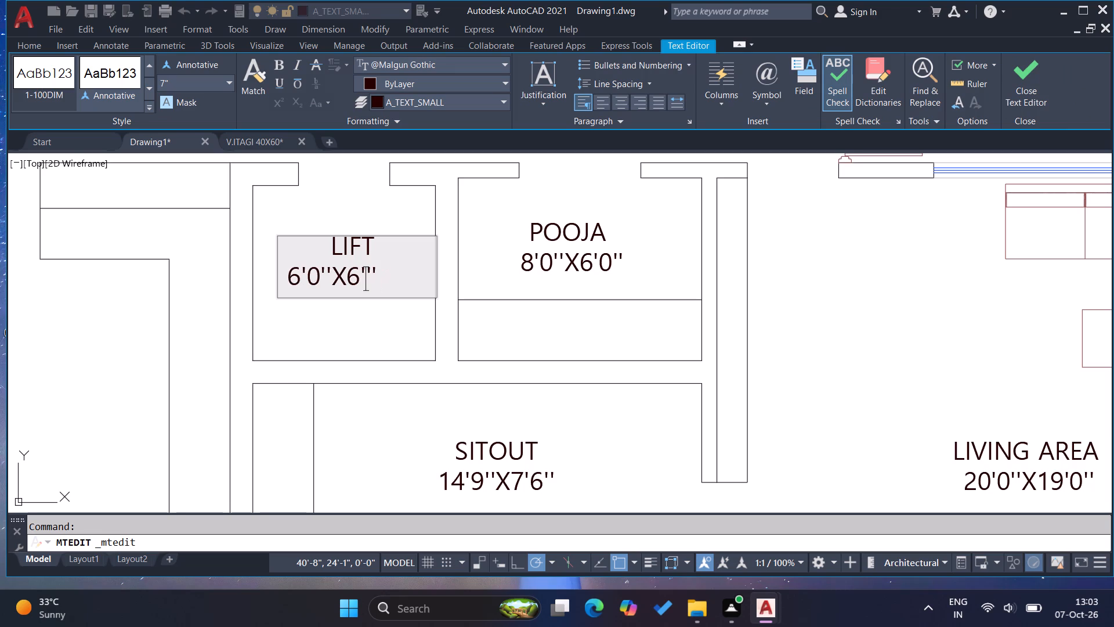
{"action": "key", "text": "0"}
{"action": "left_click", "coordinate": [397, 325]}
Remove two leading spaces before LIFT to centre the name over its size line.
{"action": "double_click", "coordinate": [348, 247]}
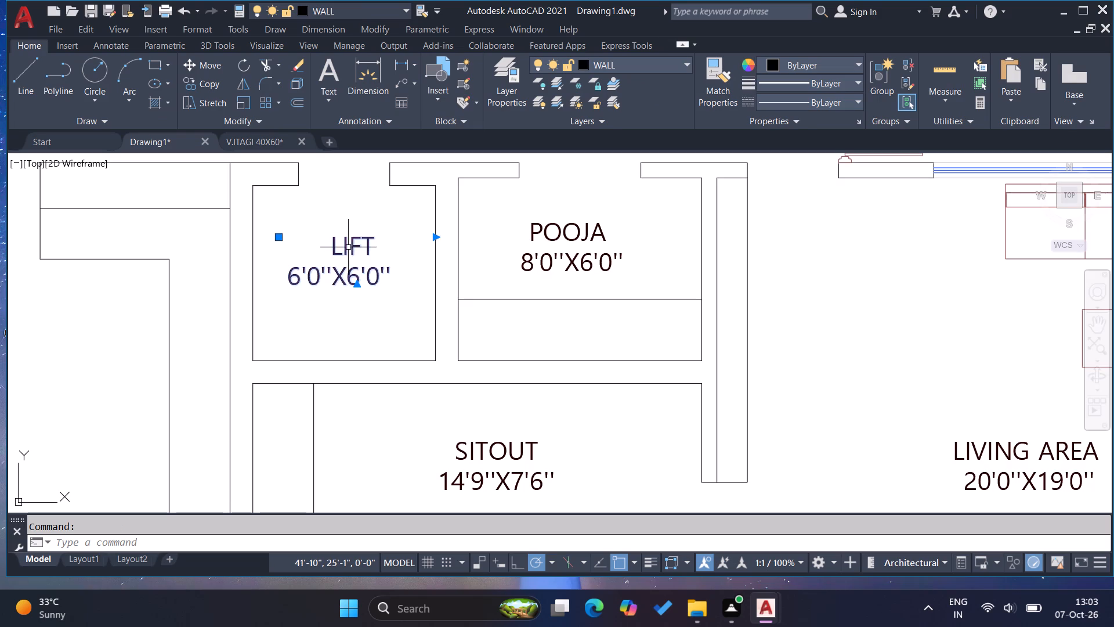
{"action": "left_click", "coordinate": [330, 249]}
{"action": "key", "text": "BackSpace"}
{"action": "key", "text": "BackSpace"}
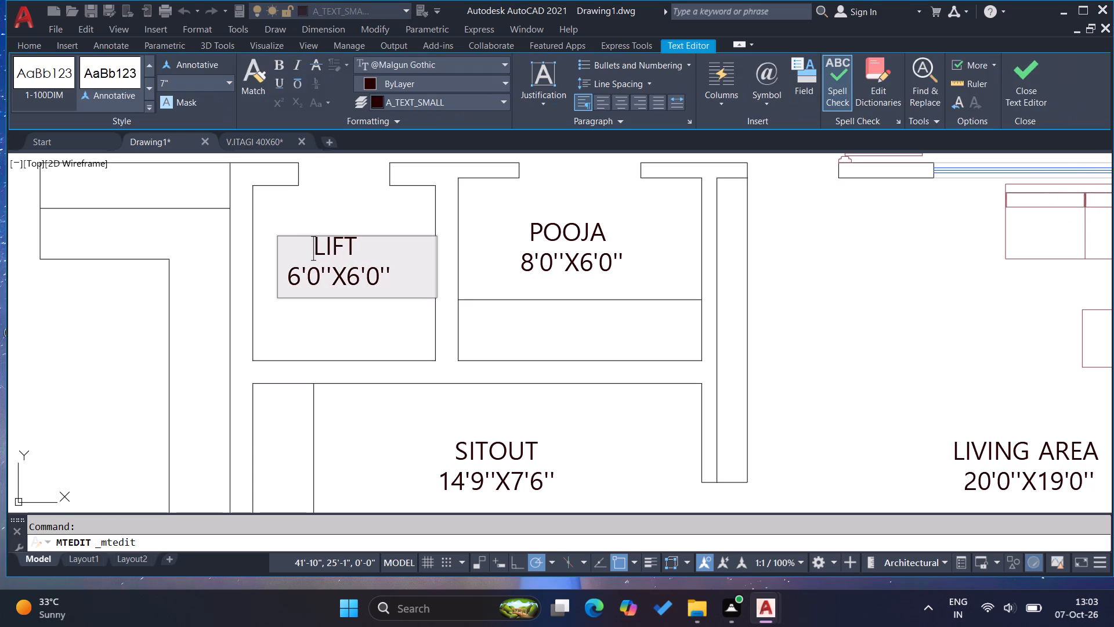
{"action": "left_click", "coordinate": [344, 368]}
Narrow the text frame of the LIFT label so its width ends just past the size line.
{"action": "left_click", "coordinate": [347, 309]}
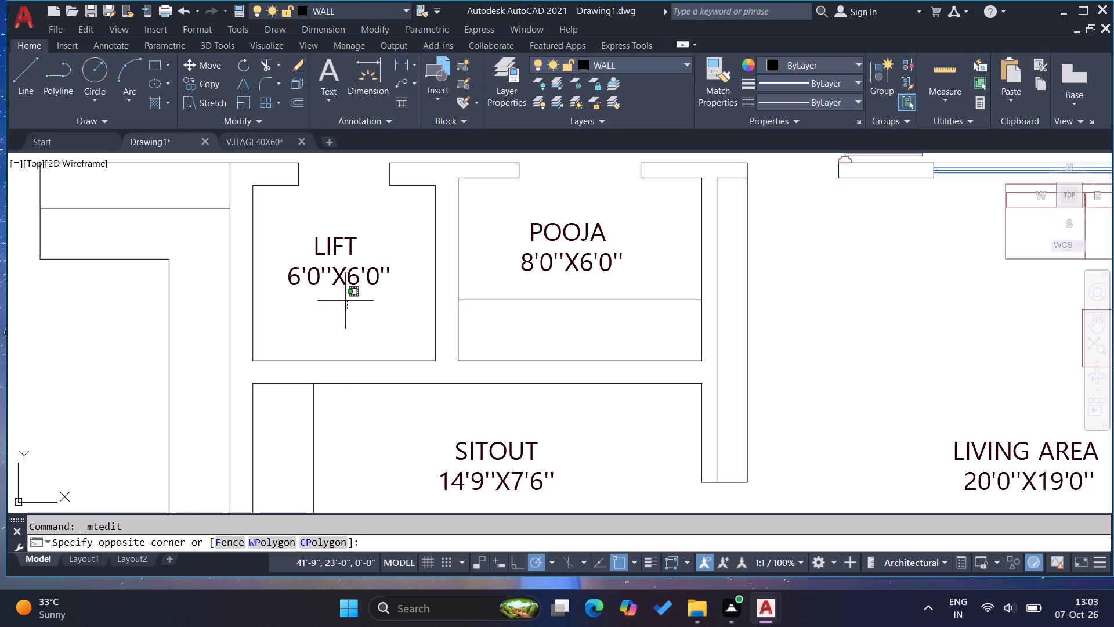
{"action": "left_click", "coordinate": [335, 264]}
{"action": "left_click", "coordinate": [438, 237]}
{"action": "left_click", "coordinate": [399, 234]}
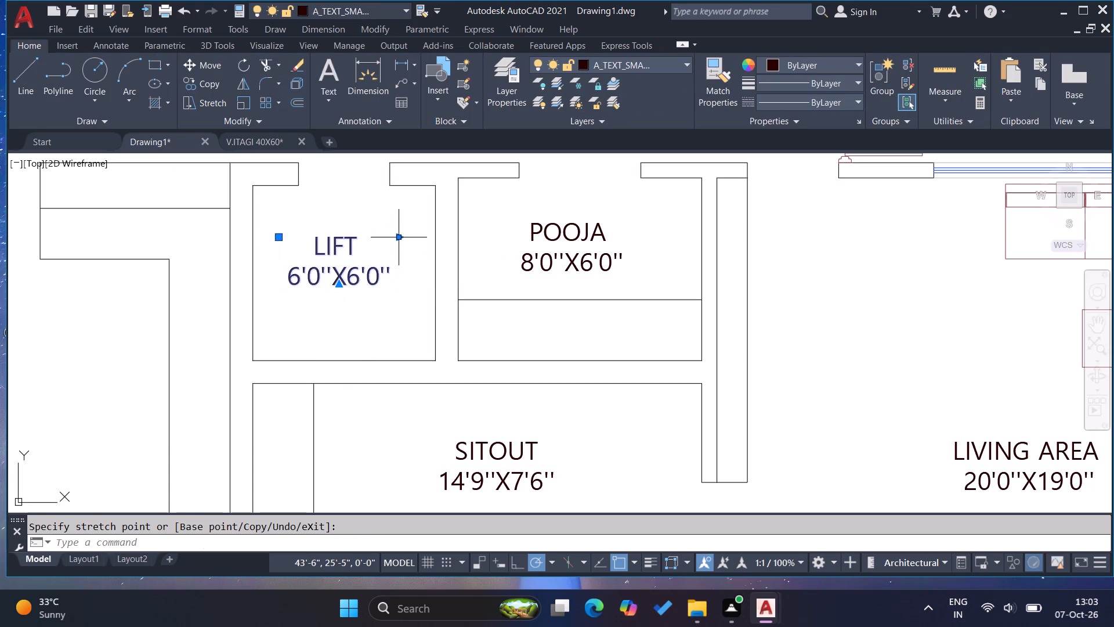
{"action": "key", "text": "Escape"}
{"action": "key", "text": "Escape"}
Narrow the text frame of the POOJA label by about 1'-5'' so it ends just past the size line.
{"action": "left_click", "coordinate": [584, 277]}
{"action": "left_click", "coordinate": [570, 259]}
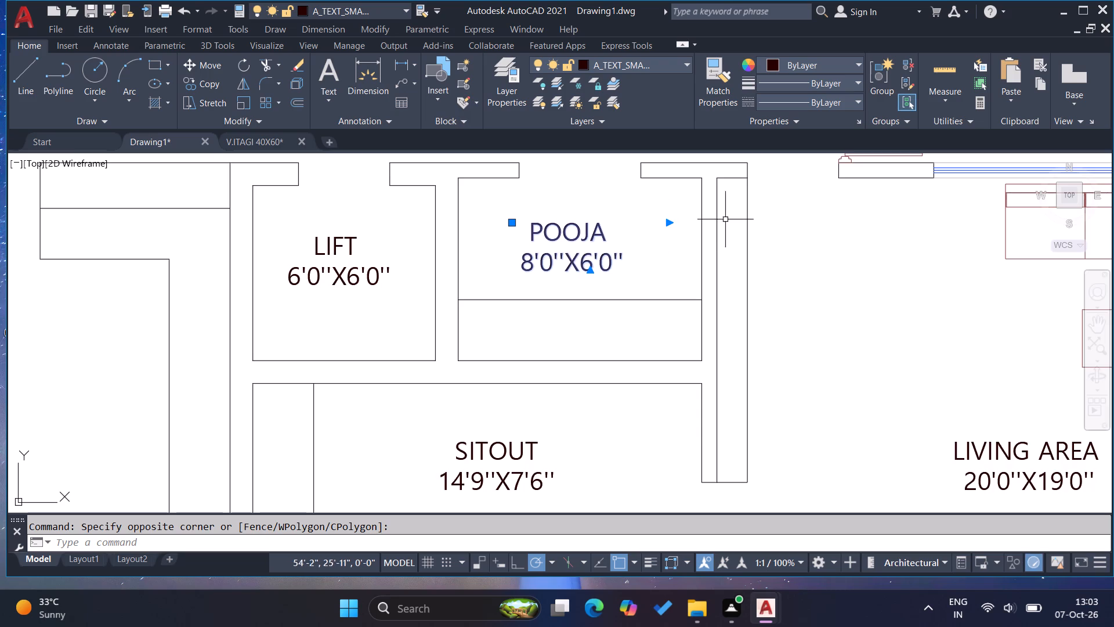
{"action": "left_click", "coordinate": [668, 224]}
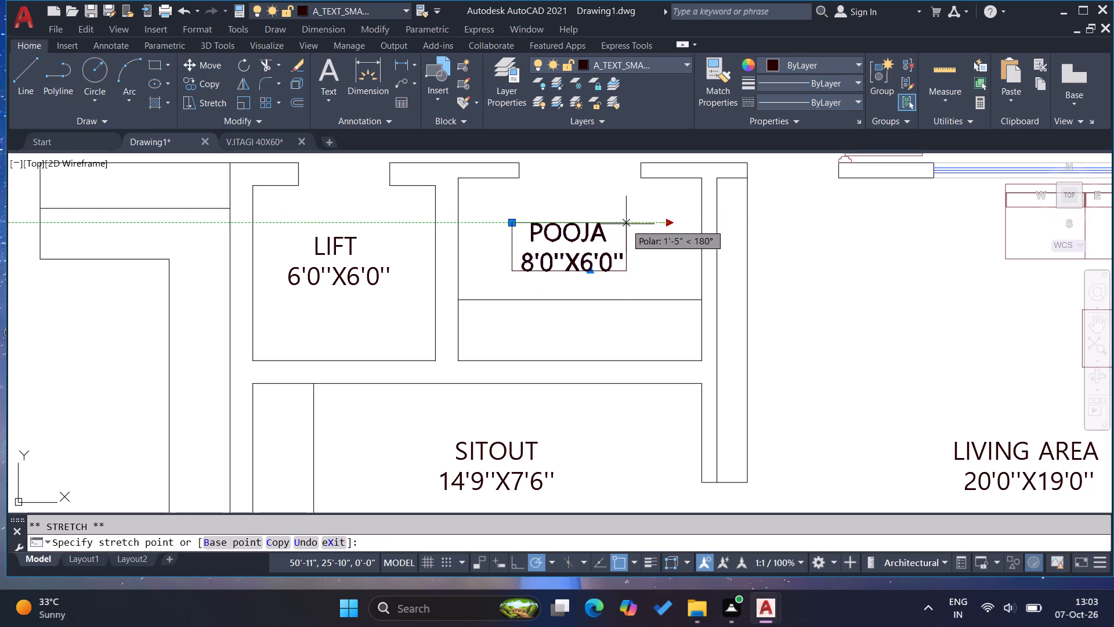
{"action": "left_click", "coordinate": [628, 224]}
{"action": "key", "text": "Escape"}
{"action": "key", "text": "Escape"}
{"action": "key", "text": "Escape"}
{"action": "key", "text": "Escape"}
{"action": "key", "text": "Escape"}
{"action": "key", "text": "Escape"}
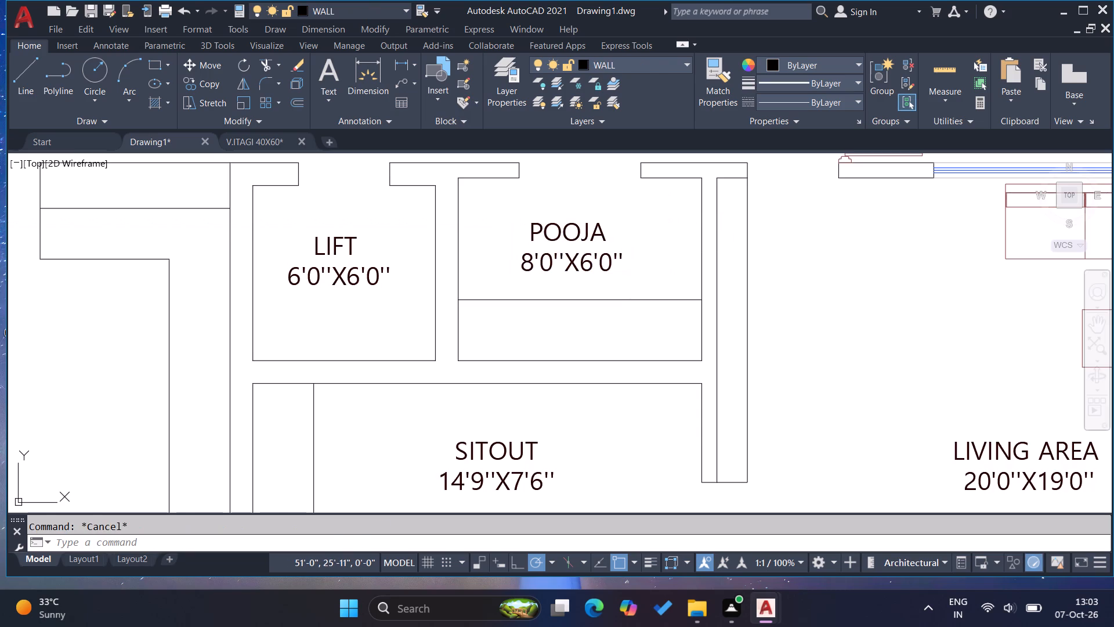
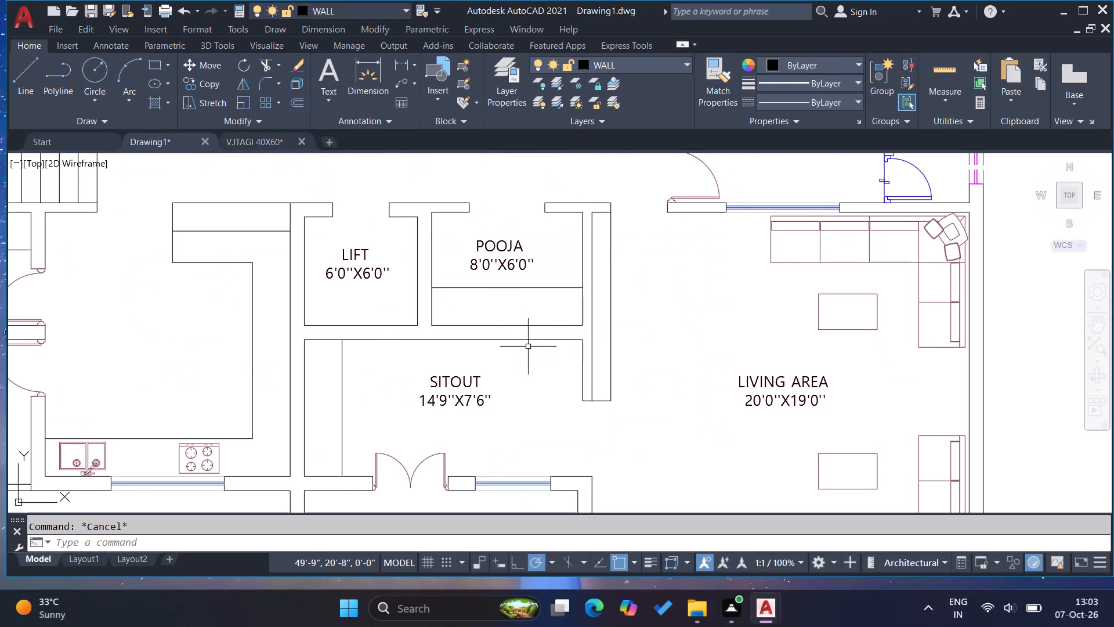
Copy the LIFT label into the middle of the room with the sink and stove.
{"action": "scroll", "coordinate": [529, 347], "scroll_direction": "down", "scroll_amount": 1}
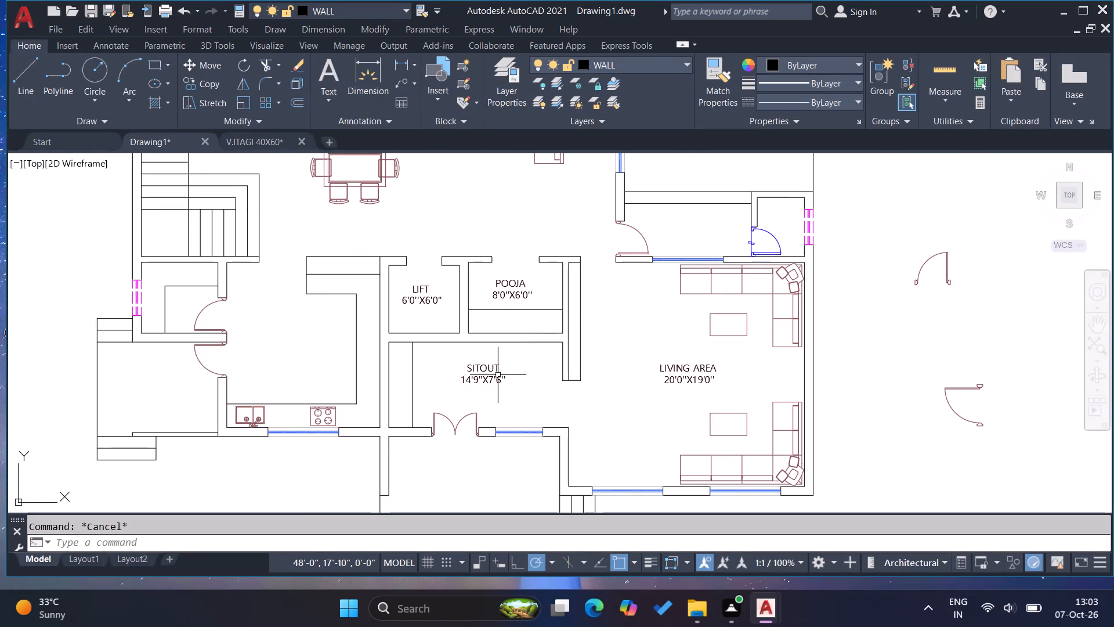
{"action": "left_click", "coordinate": [443, 299]}
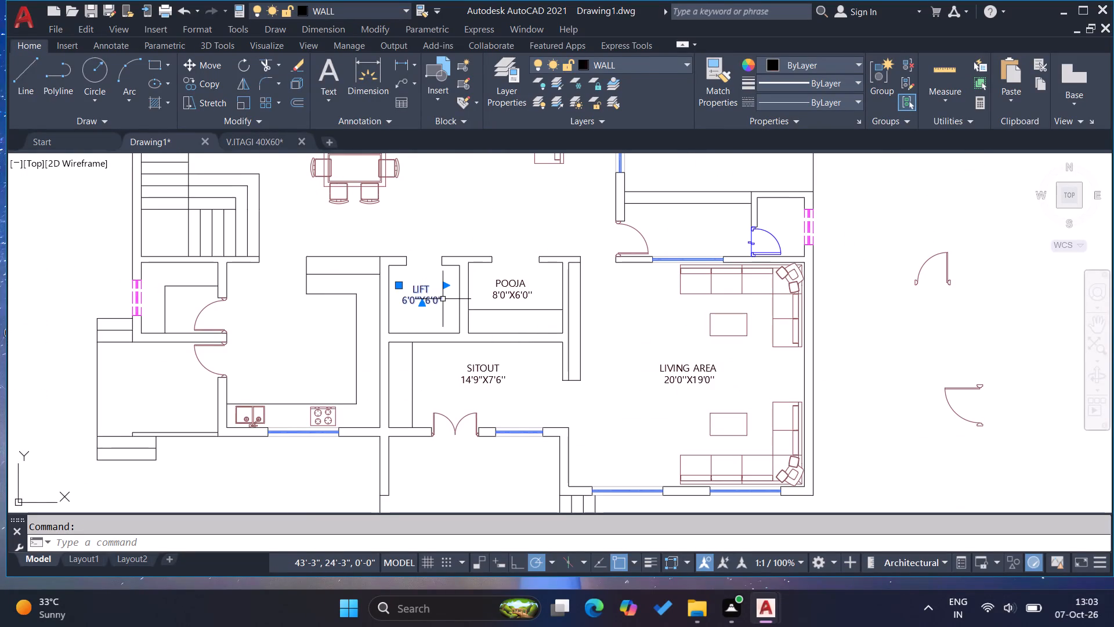
{"action": "type", "text": "CO"}
{"action": "key", "text": "Return"}
{"action": "left_click", "coordinate": [436, 311]}
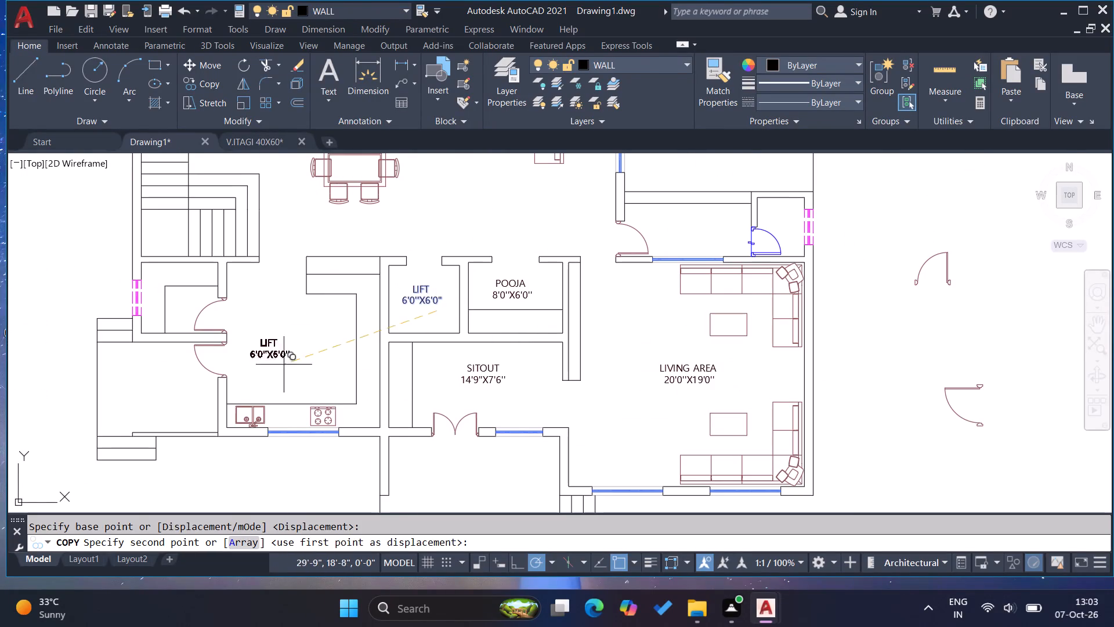
{"action": "scroll", "coordinate": [262, 359], "scroll_direction": "up", "scroll_amount": 2}
{"action": "left_click", "coordinate": [356, 358]}
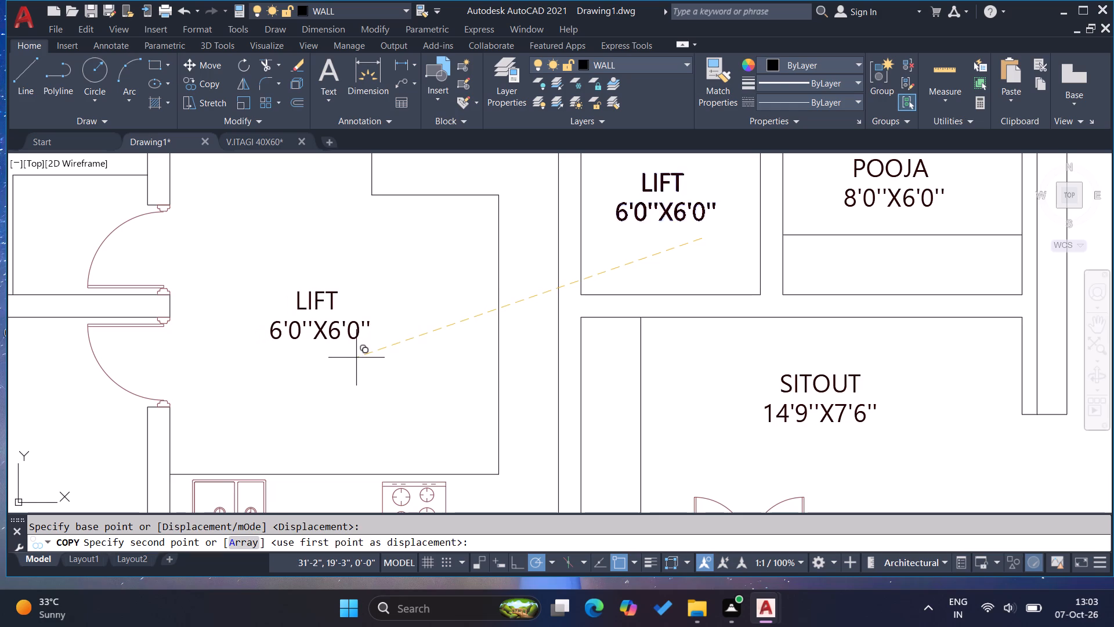
{"action": "key", "text": "Escape"}
{"action": "key", "text": "Escape"}
{"action": "key", "text": "Escape"}
{"action": "key", "text": "Escape"}
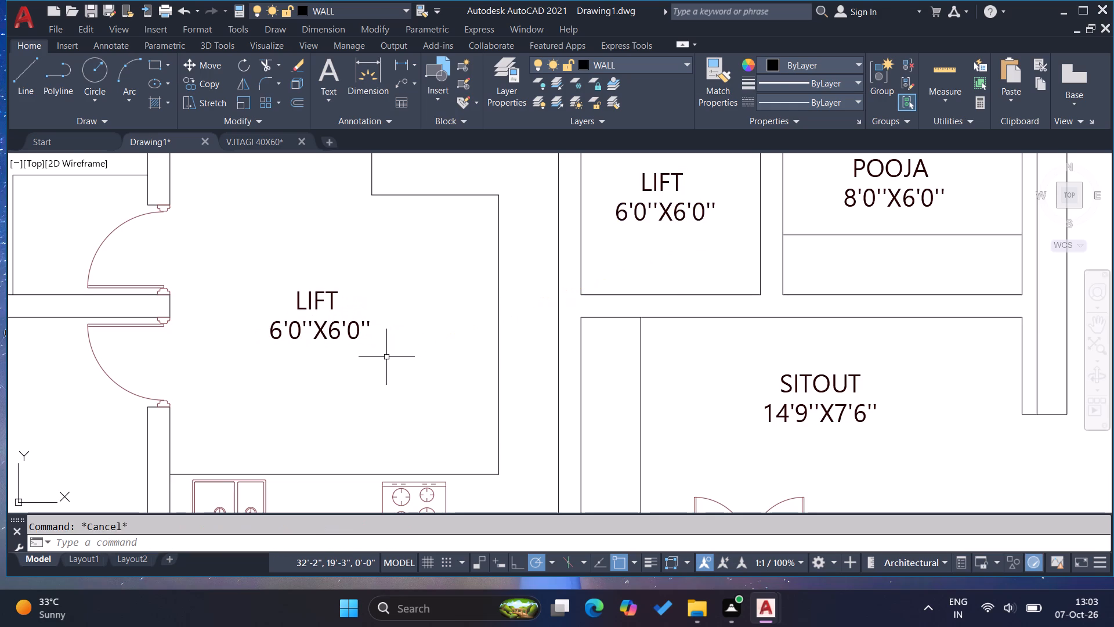
{"action": "key", "text": "Escape"}
{"action": "key", "text": "Escape"}
{"action": "key", "text": "Escape"}
{"action": "key", "text": "Escape"}
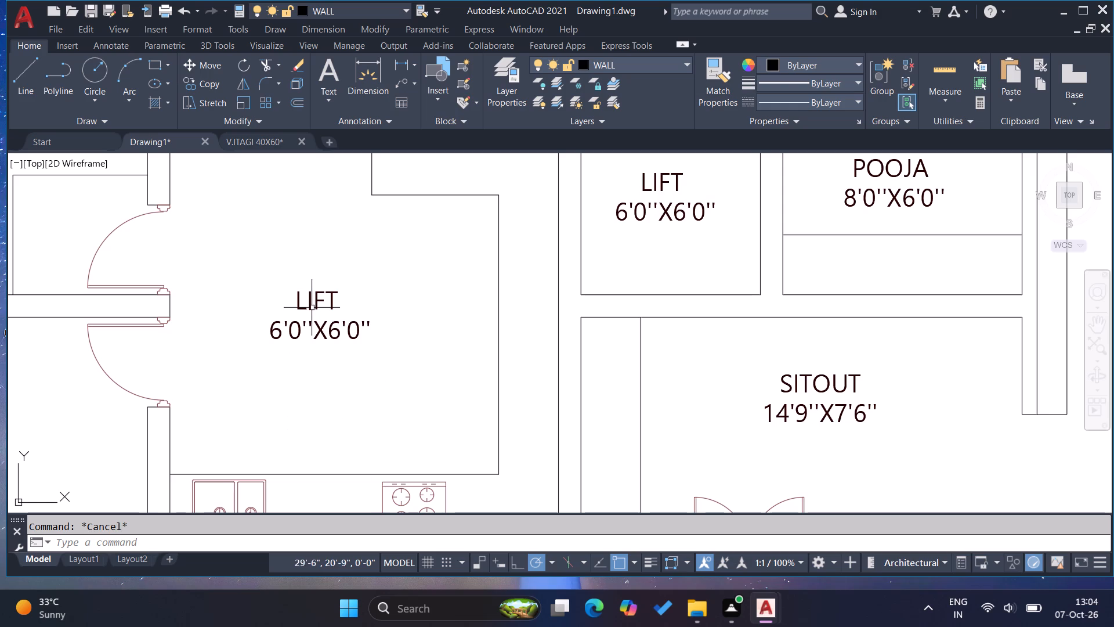
Measure the width and depth of the room with the sink and stove using linear dimensions.
{"action": "left_click", "coordinate": [399, 62]}
{"action": "left_click", "coordinate": [168, 435]}
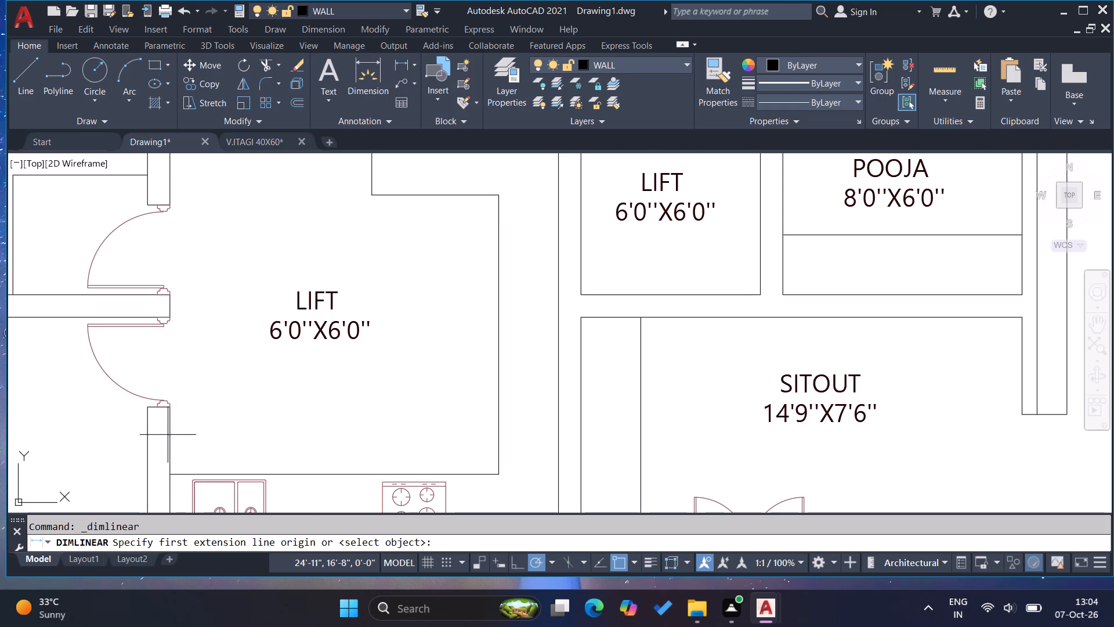
{"action": "left_click", "coordinate": [558, 428]}
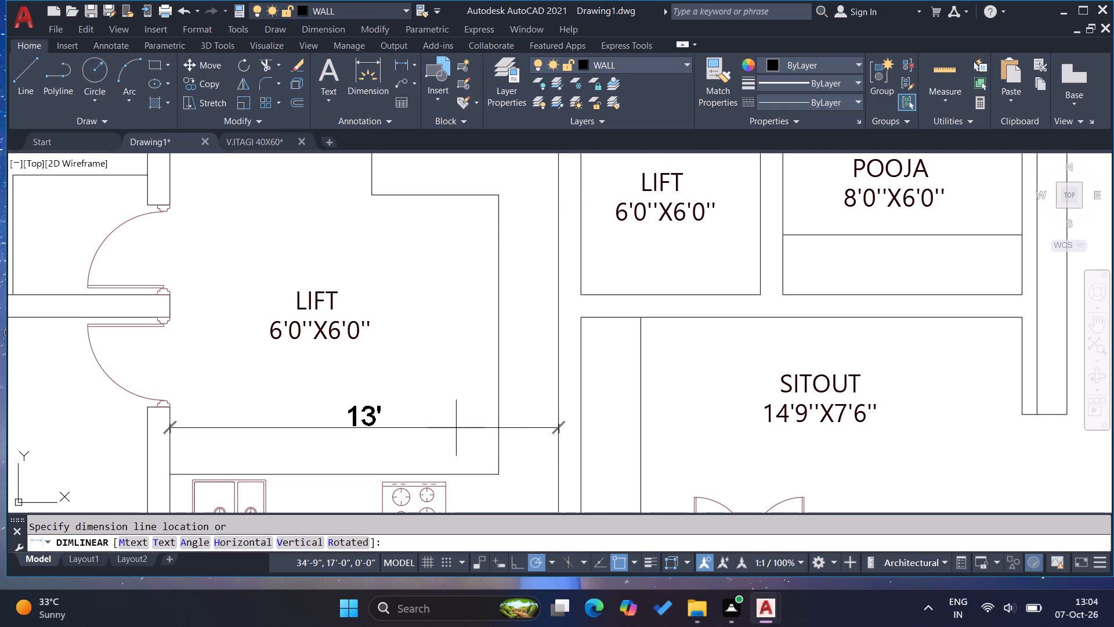
{"action": "left_click", "coordinate": [441, 431]}
{"action": "scroll", "coordinate": [378, 292], "scroll_direction": "down", "scroll_amount": 2}
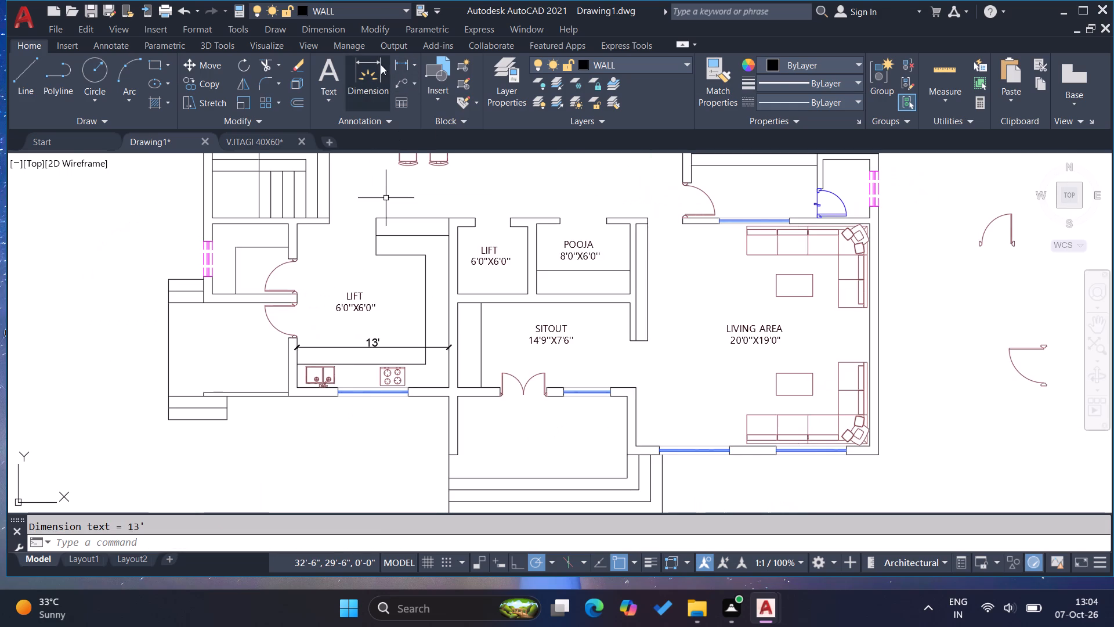
{"action": "left_click", "coordinate": [398, 63]}
{"action": "left_click", "coordinate": [328, 224]}
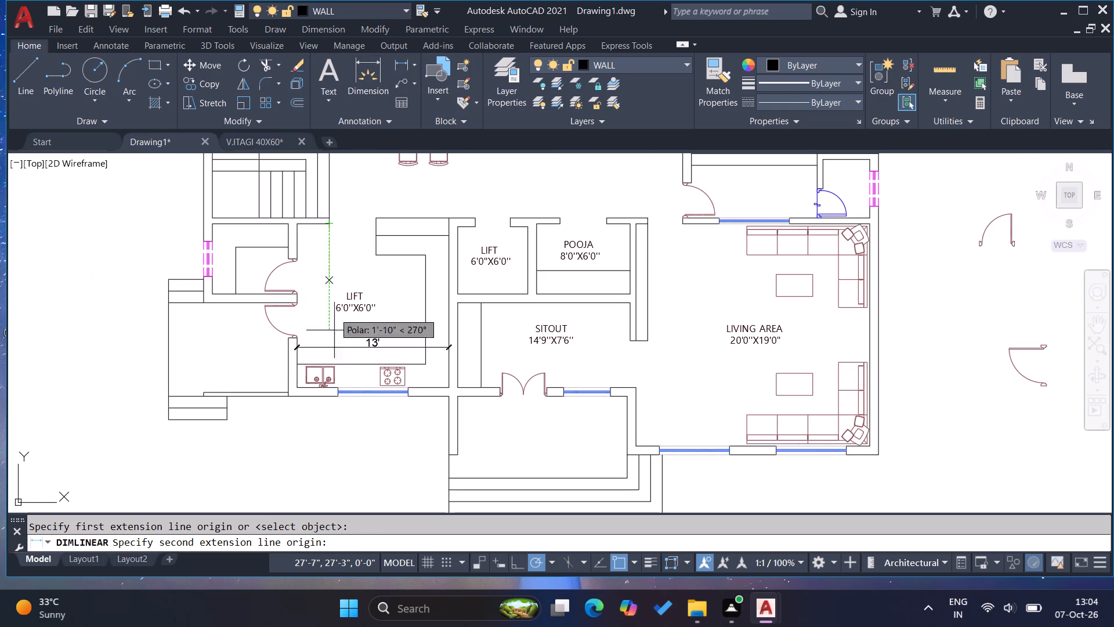
{"action": "left_click", "coordinate": [295, 388]}
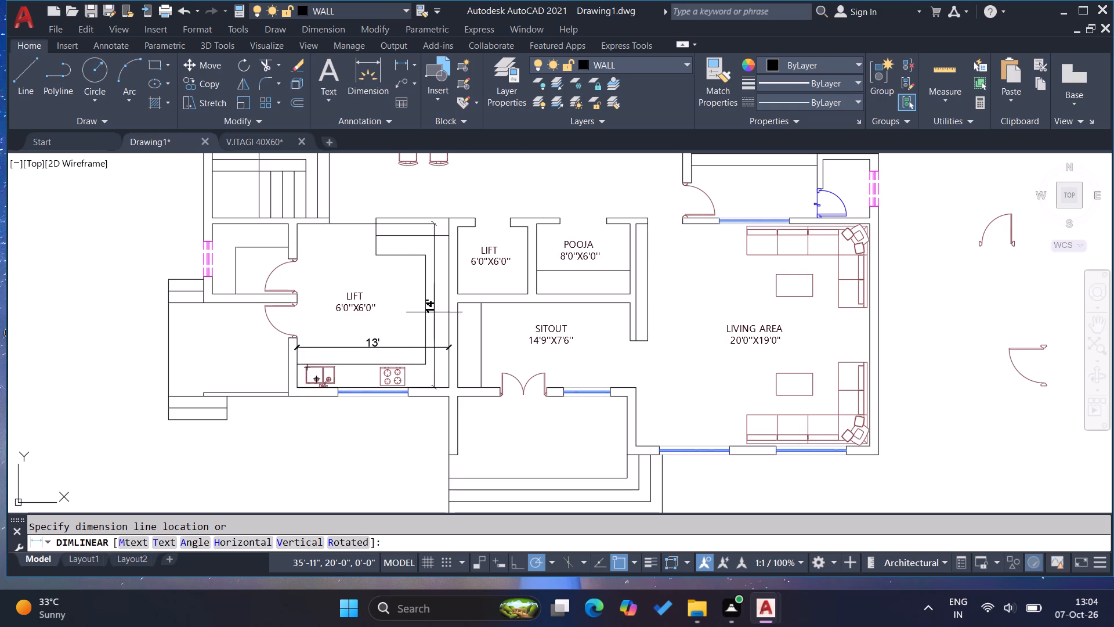
{"action": "key", "text": "Escape"}
{"action": "key", "text": "Escape"}
Change the size line of the copied LIFT label in the sink-and-stove room to 13'0''X14'0''.
{"action": "scroll", "coordinate": [337, 307], "scroll_direction": "up", "scroll_amount": 3}
{"action": "double_click", "coordinate": [341, 317]}
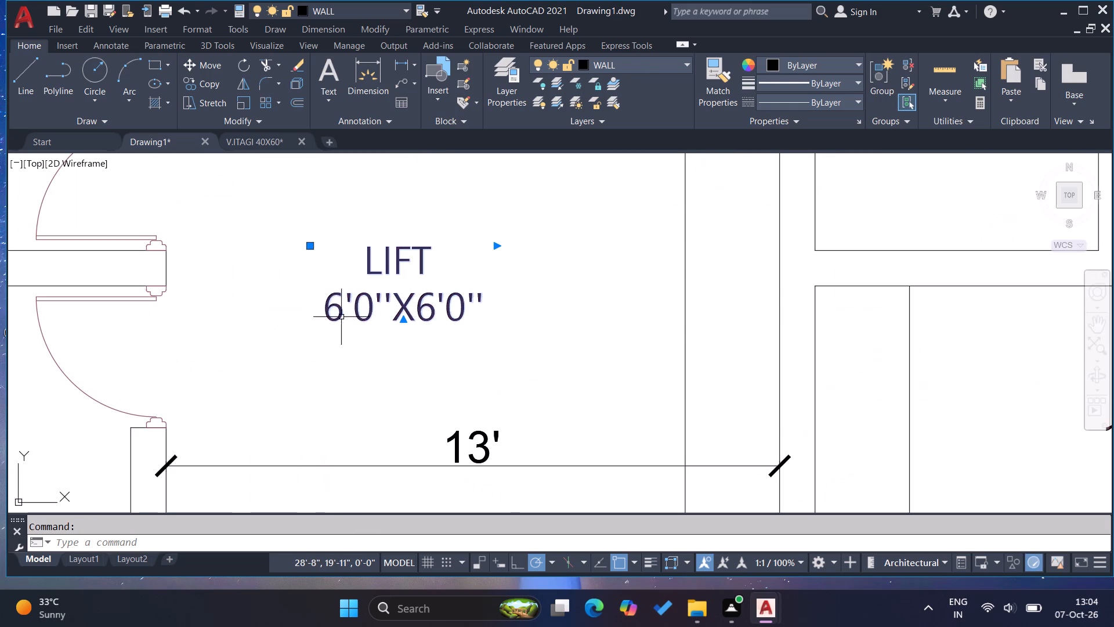
{"action": "key", "text": "BackSpace"}
{"action": "key", "text": "BackSpace"}
{"action": "type", "text": "13"}
{"action": "left_click", "coordinate": [439, 323]}
{"action": "key", "text": "BackSpace"}
{"action": "type", "text": "14"}
Replace the name LIFT with KITCHEN in this label and remove three leading spaces to centre it over the size line.
{"action": "left_click", "coordinate": [438, 271]}
{"action": "key", "text": "BackSpace"}
{"action": "key", "text": "BackSpace"}
{"action": "key", "text": "BackSpace"}
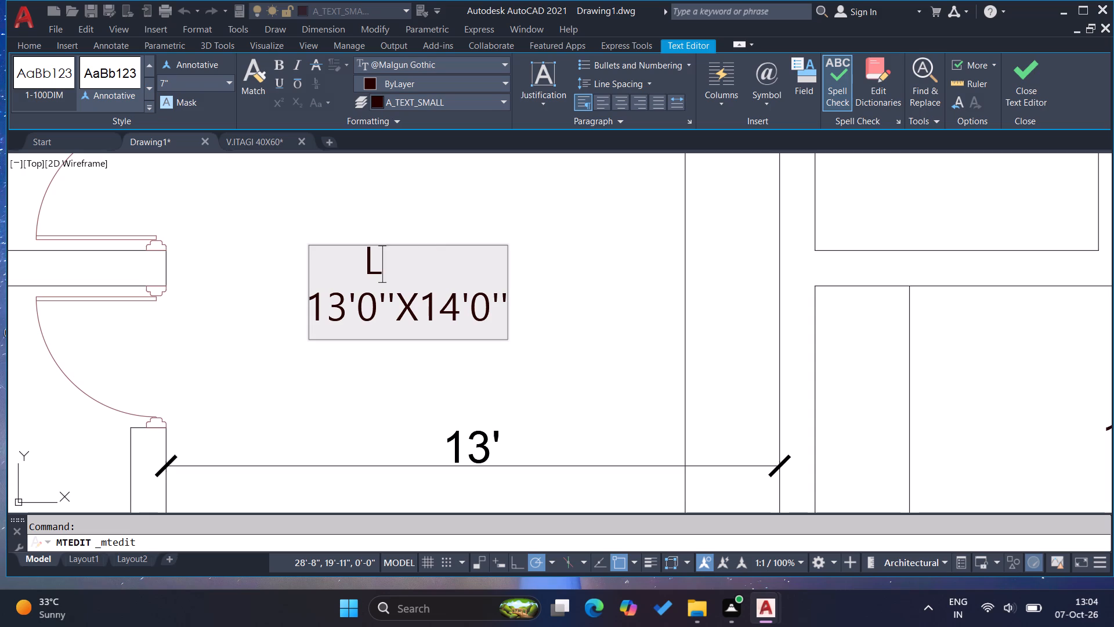
{"action": "key", "text": "BackSpace"}
{"action": "type", "text": "KIT"}
{"action": "type", "text": "CHEN"}
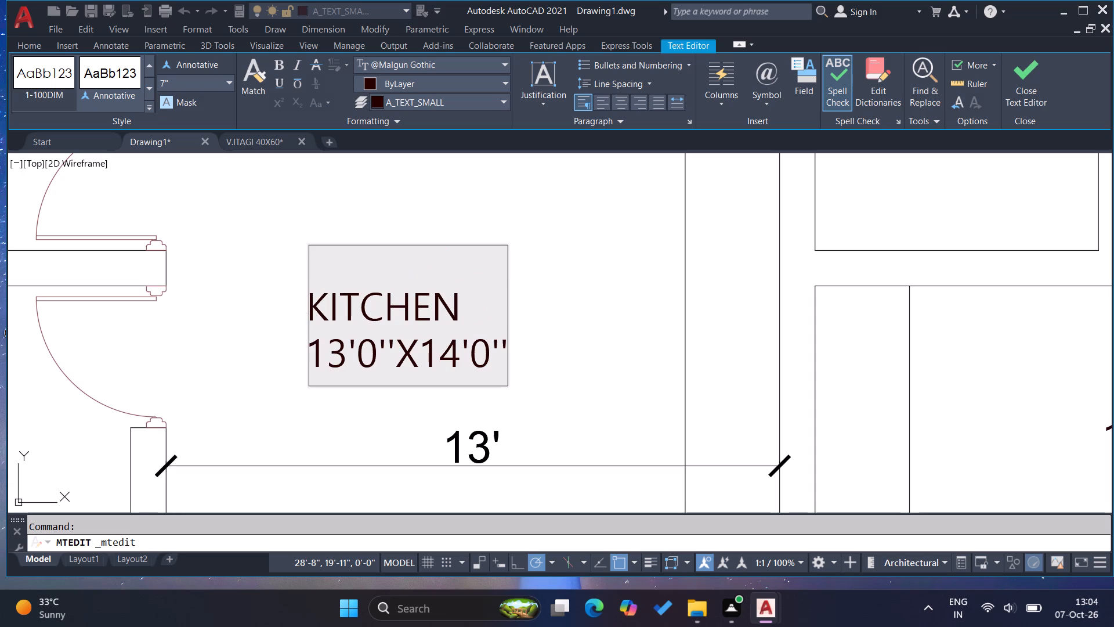
{"action": "left_click", "coordinate": [309, 312]}
{"action": "key", "text": "BackSpace"}
{"action": "key", "text": "BackSpace"}
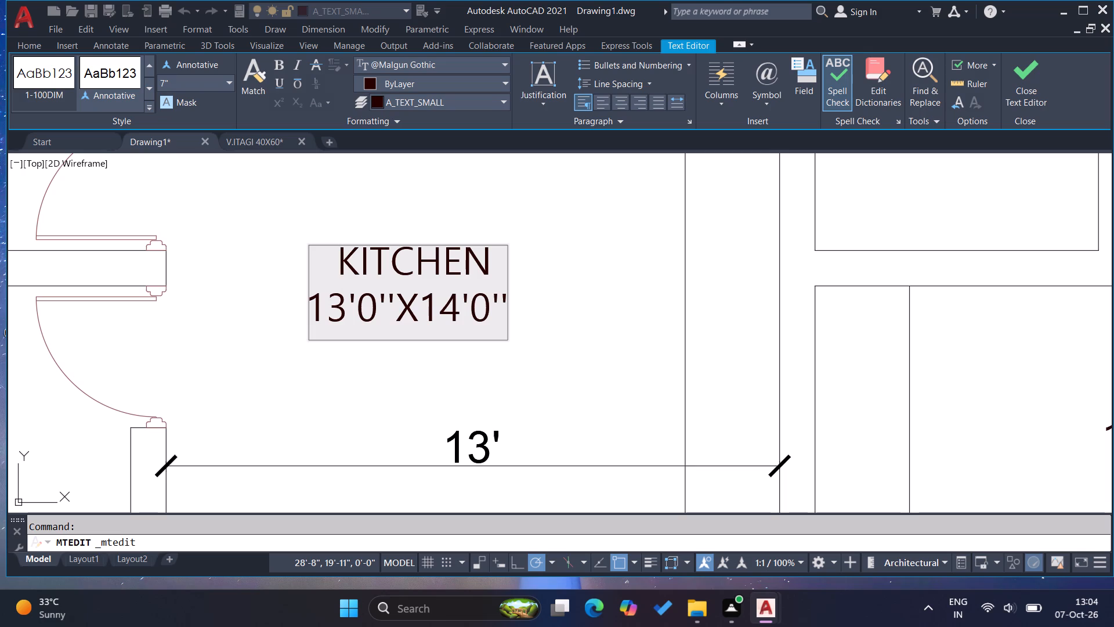
{"action": "key", "text": "BackSpace"}
{"action": "left_click", "coordinate": [390, 394]}
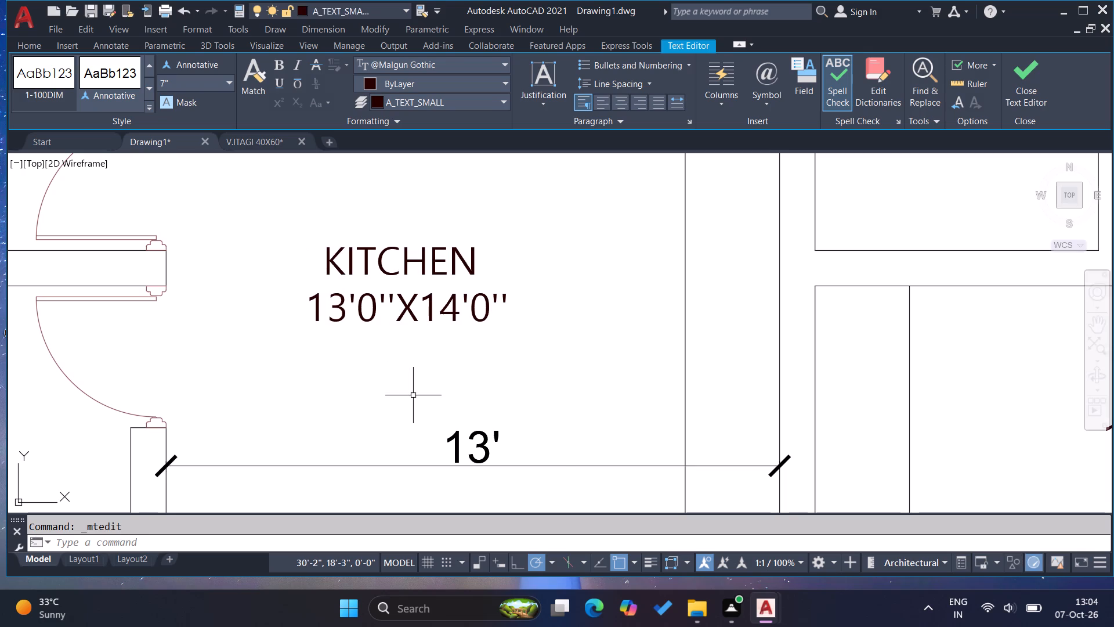
Erase the 13' dimension from the kitchen, keeping the counter line out of the selection.
{"action": "left_click", "coordinate": [708, 479]}
{"action": "left_click", "coordinate": [671, 455]}
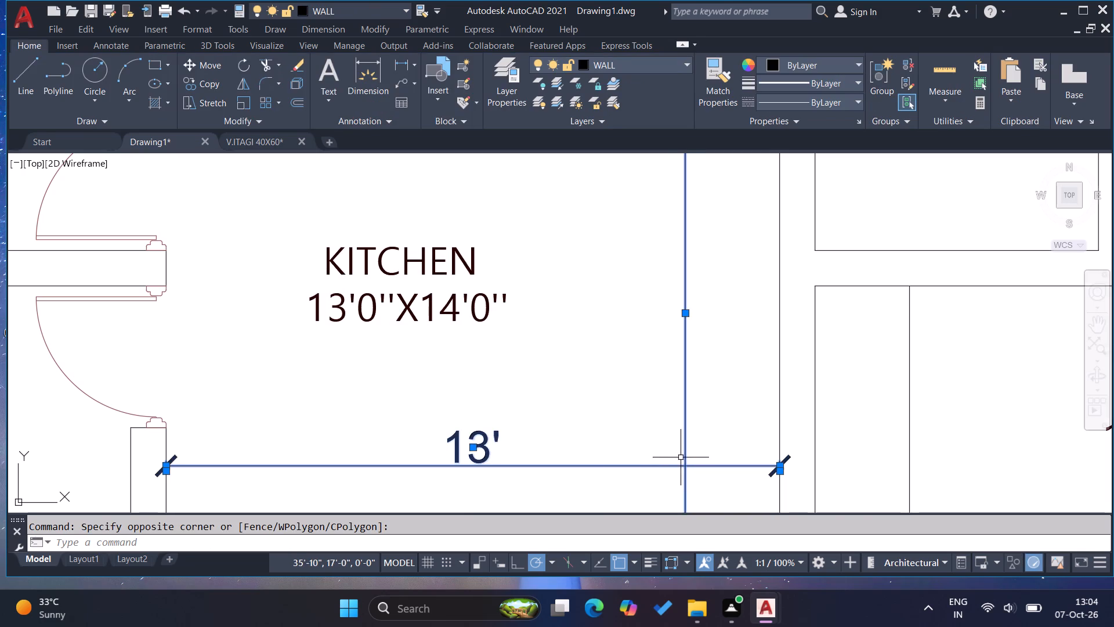
{"action": "scroll", "coordinate": [655, 449], "scroll_direction": "down", "scroll_amount": 2}
{"action": "left_click", "coordinate": [676, 371], "text": "shift"}
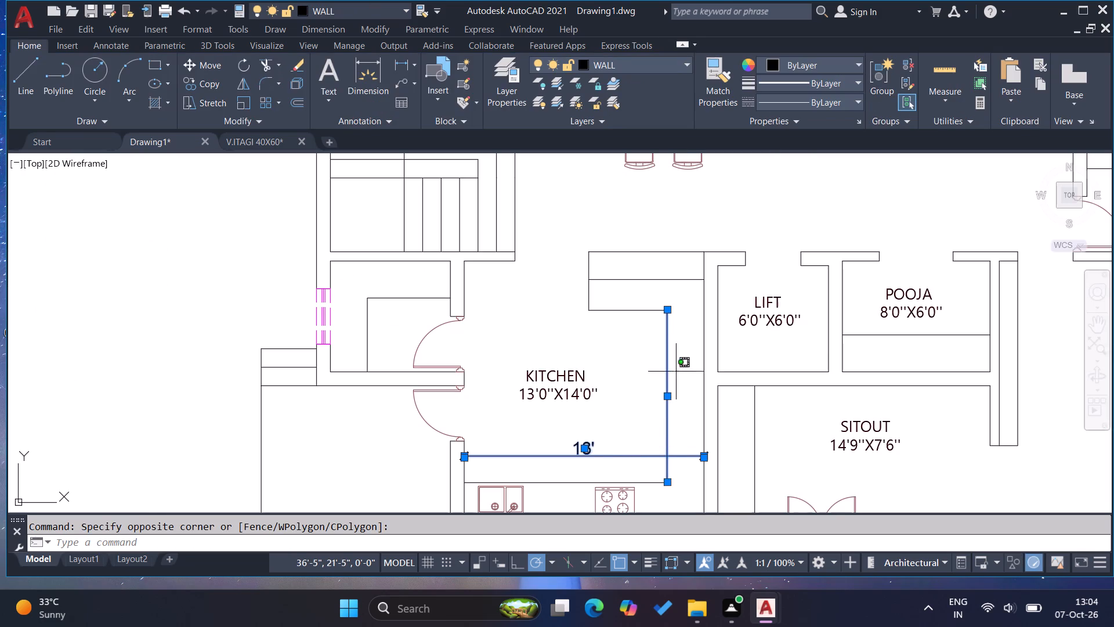
{"action": "left_click", "coordinate": [644, 333], "text": "shift"}
{"action": "key", "text": "Delete"}
Copy the KITCHEN label to below the dining table and to the open area below the sofa and coffee table.
{"action": "scroll", "coordinate": [361, 373], "scroll_direction": "down", "scroll_amount": 2}
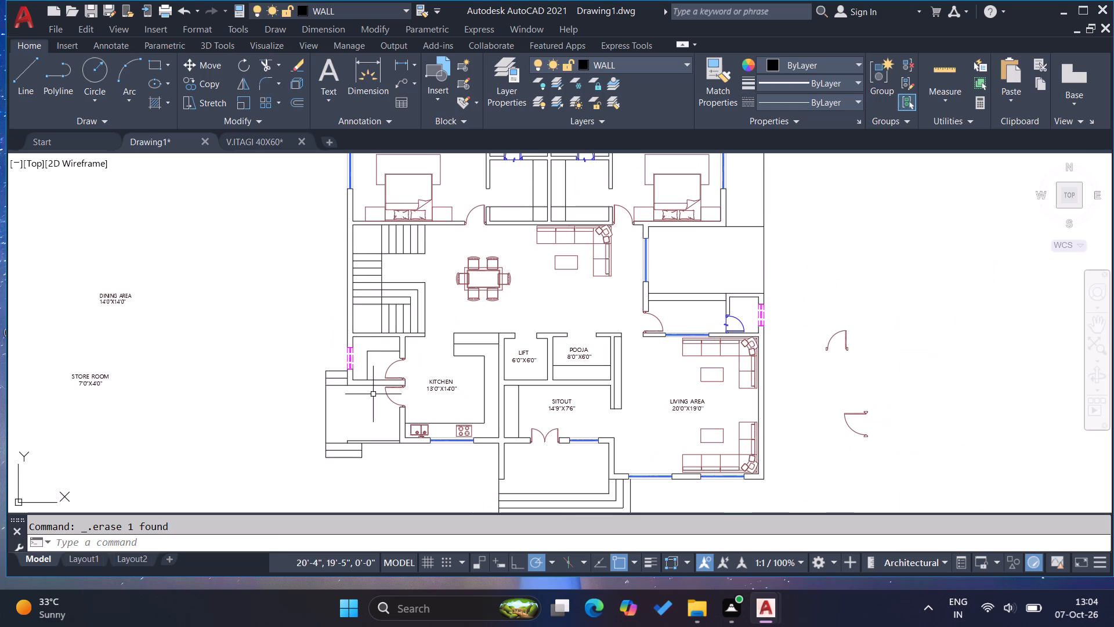
{"action": "left_click", "coordinate": [452, 383]}
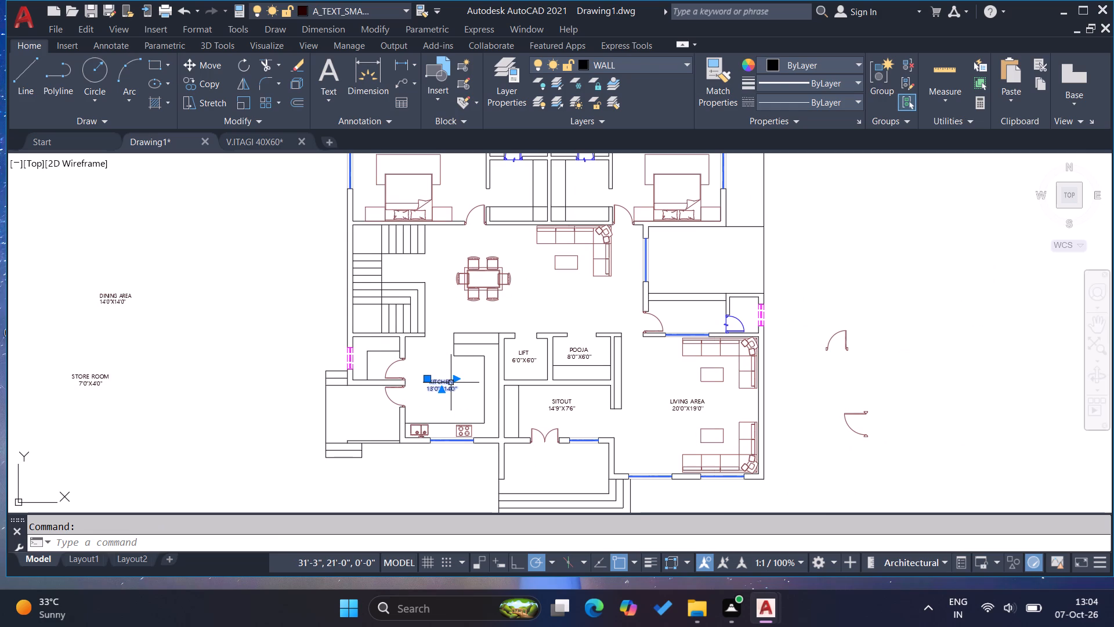
{"action": "type", "text": "CO"}
{"action": "key", "text": "Return"}
{"action": "left_click", "coordinate": [448, 390]}
{"action": "scroll", "coordinate": [490, 293], "scroll_direction": "up", "scroll_amount": 2}
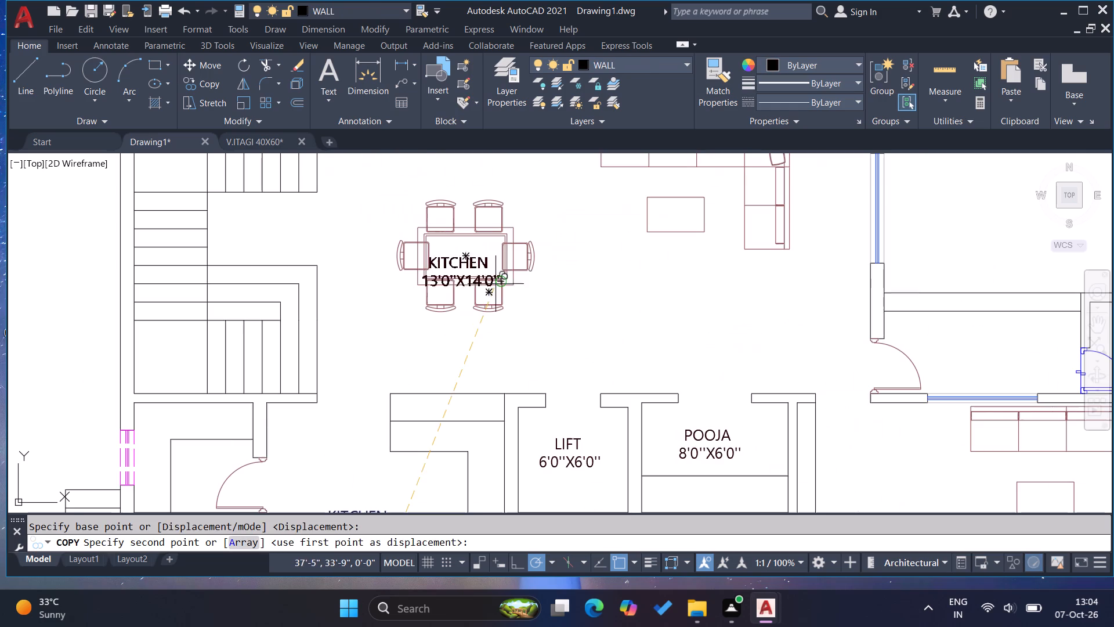
{"action": "left_click", "coordinate": [498, 354]}
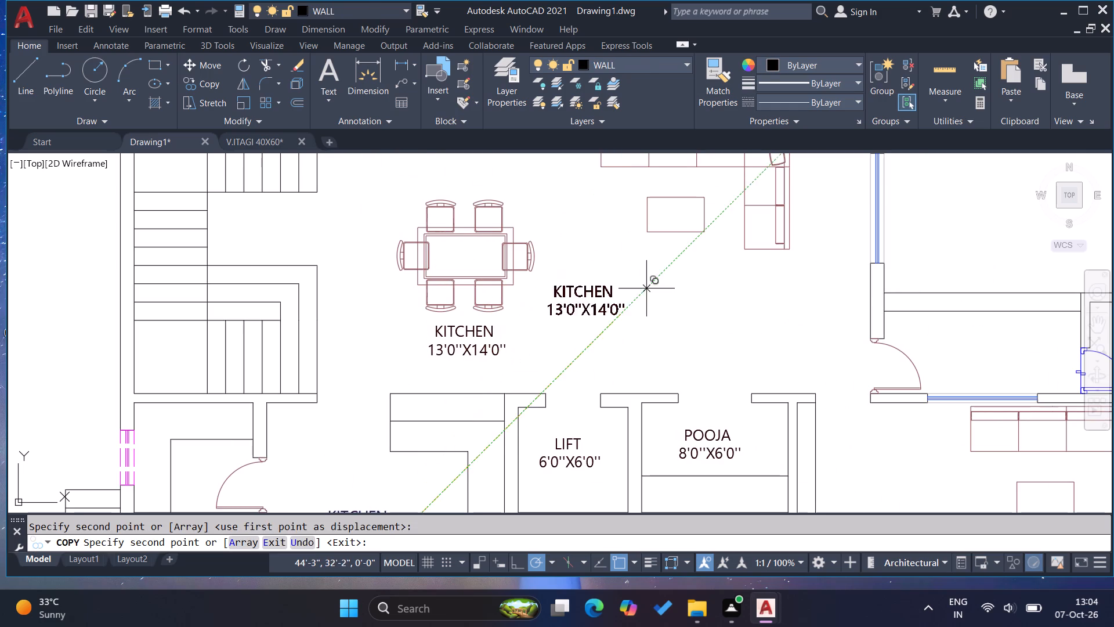
{"action": "left_click", "coordinate": [718, 278]}
Place another copy of the KITCHEN label in the small room between the staircase and the kitchen's side doors.
{"action": "scroll", "coordinate": [659, 302], "scroll_direction": "down", "scroll_amount": 2}
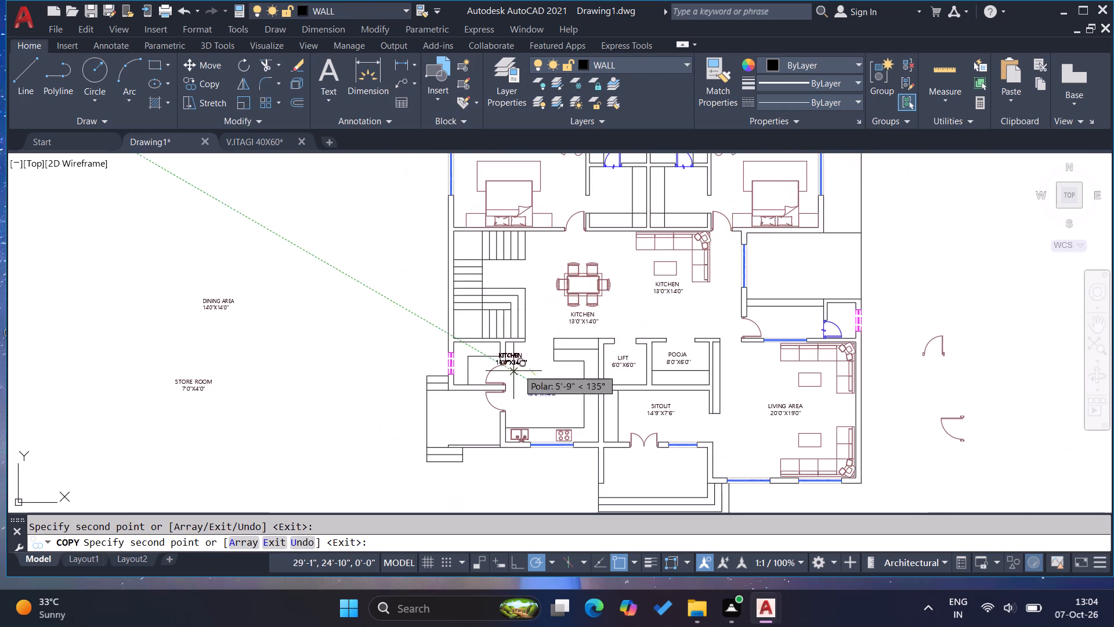
{"action": "scroll", "coordinate": [474, 379], "scroll_direction": "up", "scroll_amount": 3}
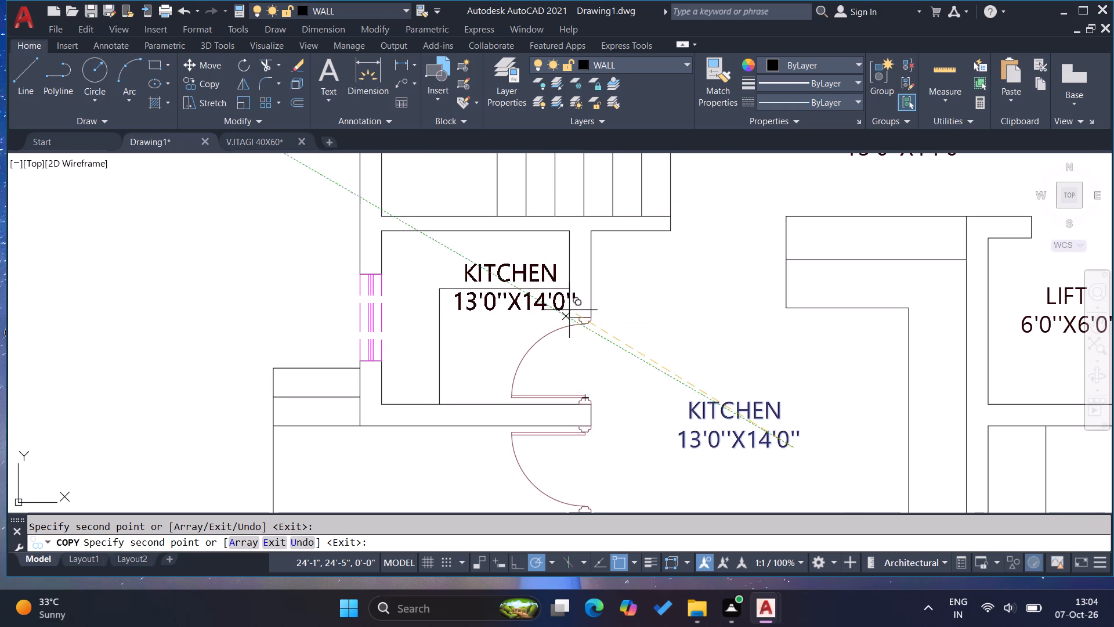
{"action": "scroll", "coordinate": [571, 310], "scroll_direction": "up", "scroll_amount": 3}
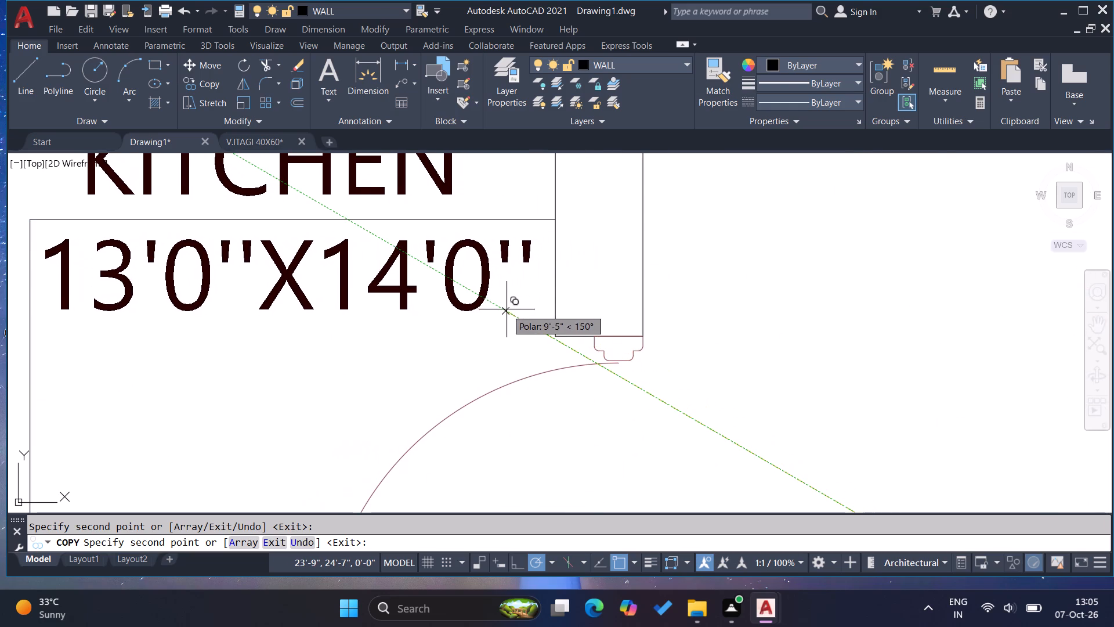
{"action": "left_click", "coordinate": [516, 309]}
{"action": "key", "text": "Escape"}
{"action": "key", "text": "Escape"}
{"action": "scroll", "coordinate": [540, 325], "scroll_direction": "down", "scroll_amount": 3}
{"action": "key", "text": "Escape"}
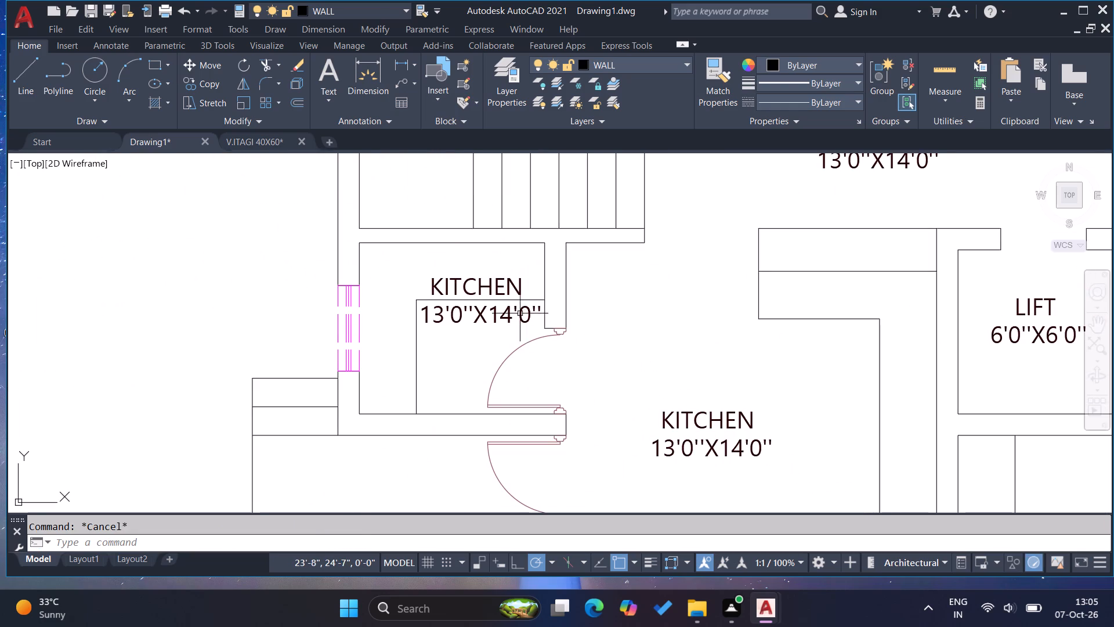
Measure the width and depth of the small room beside the kitchen with linear dimensions.
{"action": "left_click", "coordinate": [404, 63]}
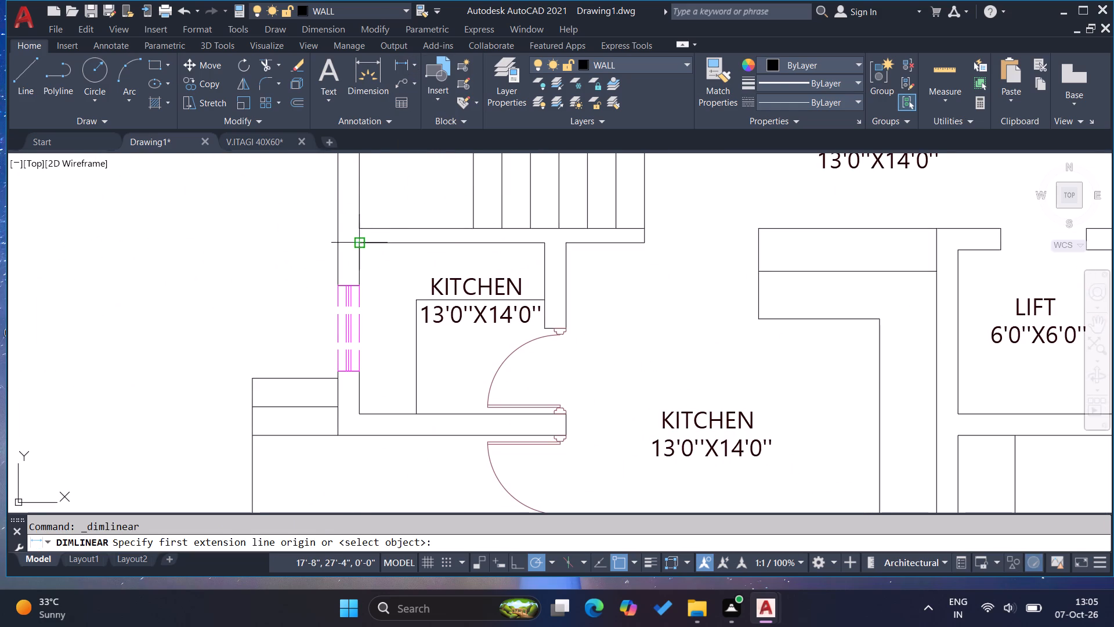
{"action": "left_click", "coordinate": [359, 246]}
{"action": "left_click", "coordinate": [542, 242]}
{"action": "key", "text": "Escape"}
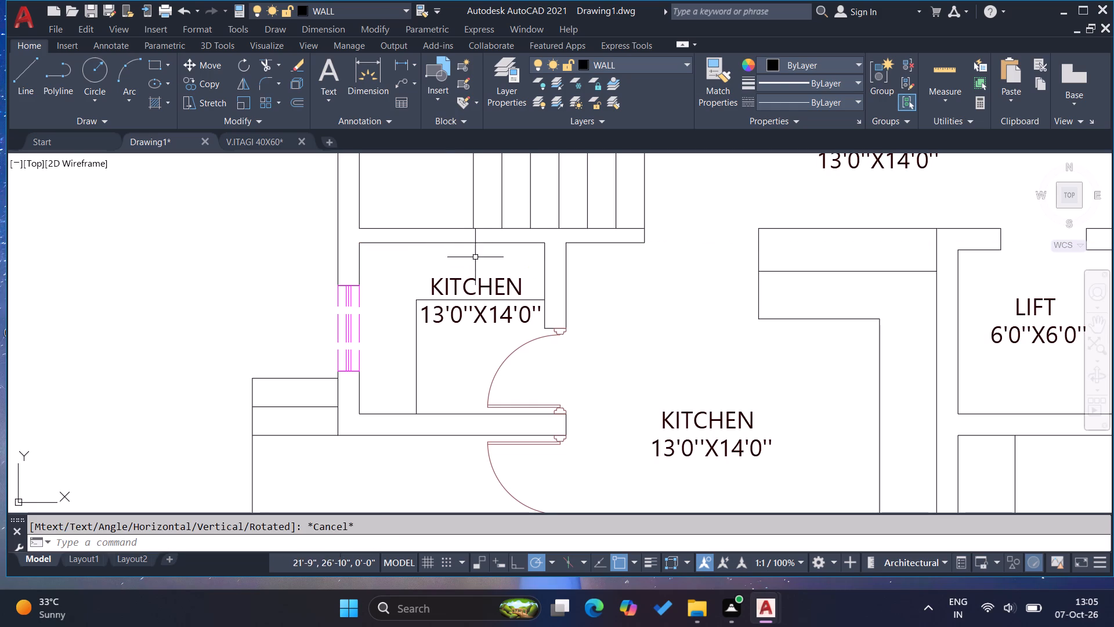
{"action": "left_click", "coordinate": [407, 65]}
{"action": "left_click", "coordinate": [370, 243]}
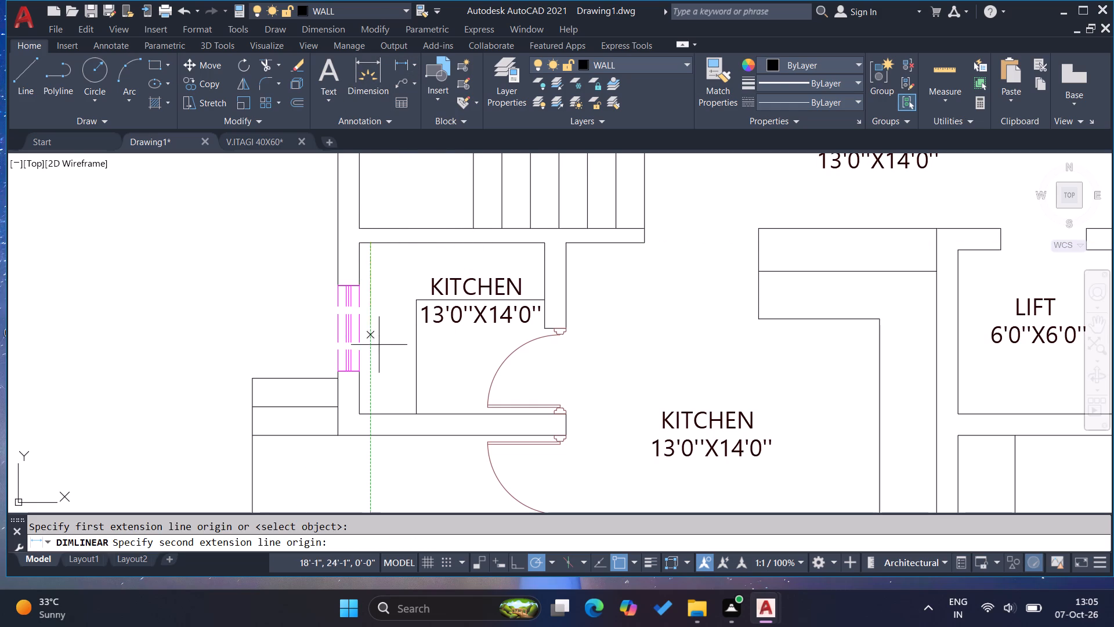
{"action": "left_click", "coordinate": [373, 413]}
{"action": "key", "text": "Escape"}
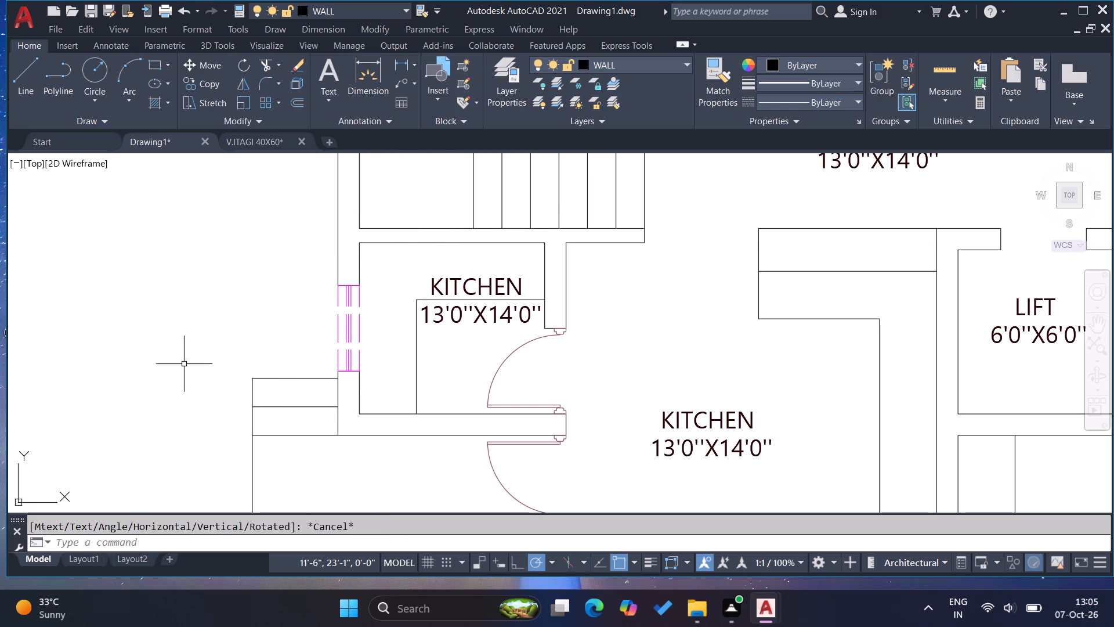
{"action": "key", "text": "Escape"}
{"action": "key", "text": "Escape"}
Edit the label copy in the small room beside the kitchen to read STORE ROOM with the size 6'6''X6'0''.
{"action": "double_click", "coordinate": [439, 312]}
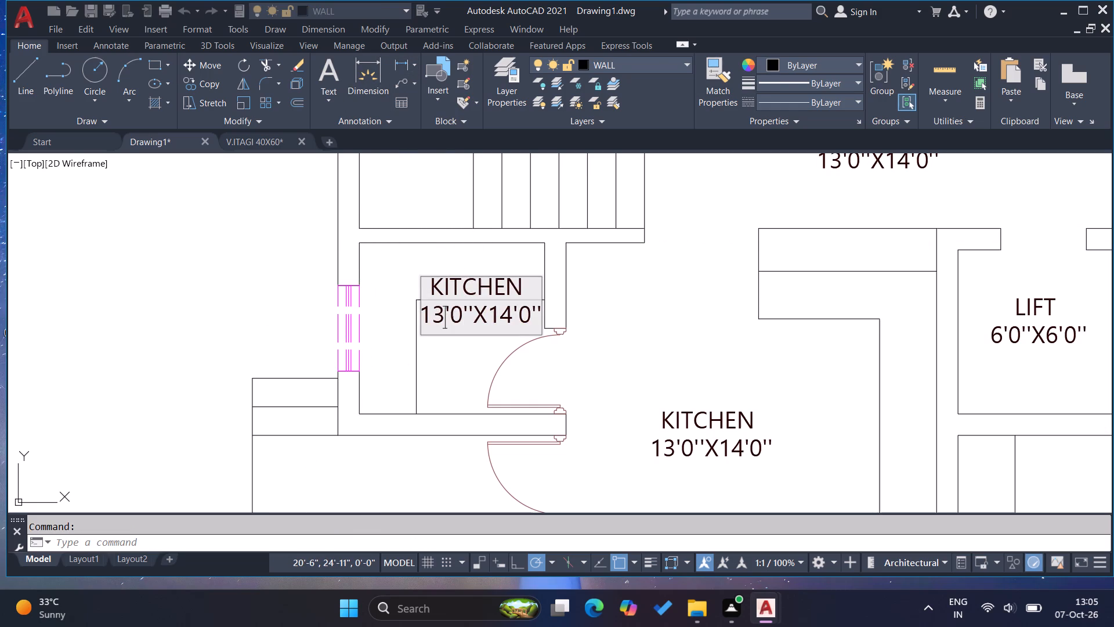
{"action": "key", "text": "BackSpace"}
{"action": "key", "text": "BackSpace"}
{"action": "key", "text": "6"}
{"action": "left_click", "coordinate": [447, 319]}
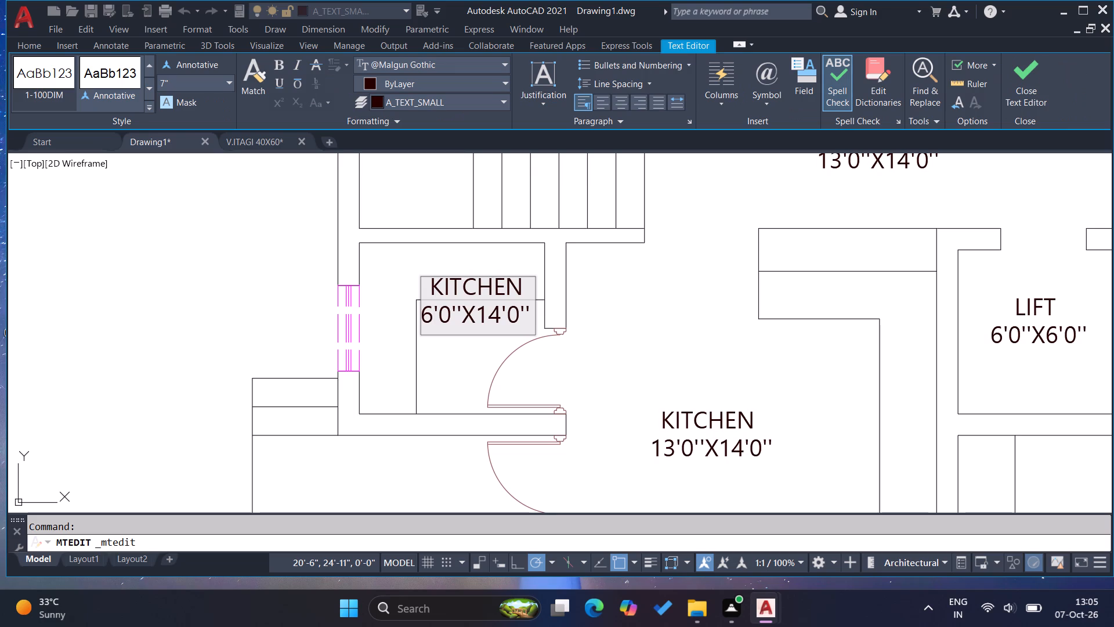
{"action": "key", "text": "BackSpace"}
{"action": "key", "text": "6"}
{"action": "left_click", "coordinate": [499, 322]}
{"action": "key", "text": "BackSpace"}
{"action": "key", "text": "BackSpace"}
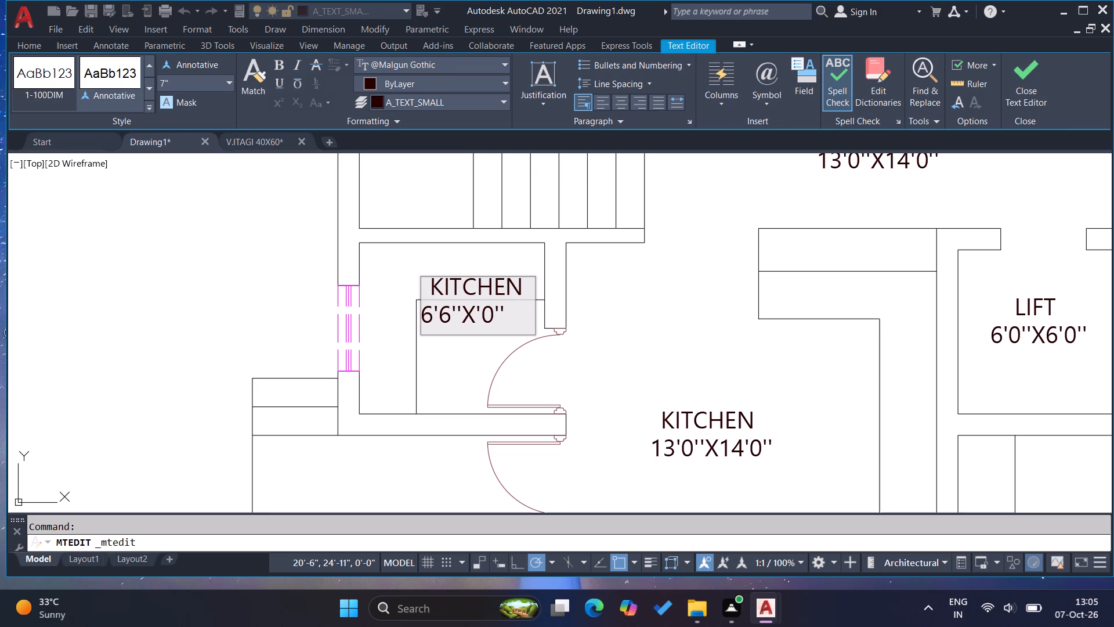
{"action": "key", "text": "6"}
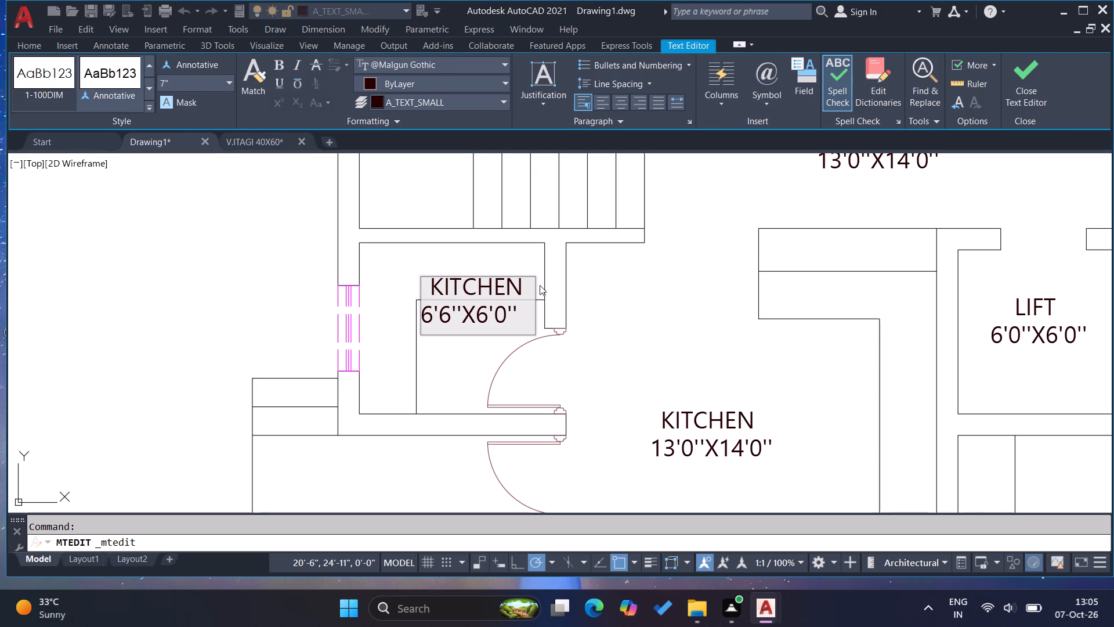
{"action": "left_click_drag", "start_coordinate": [518, 285], "coordinate": [431, 273]}
{"action": "type", "text": "STORE ROOM"}
{"action": "left_click", "coordinate": [653, 307]}
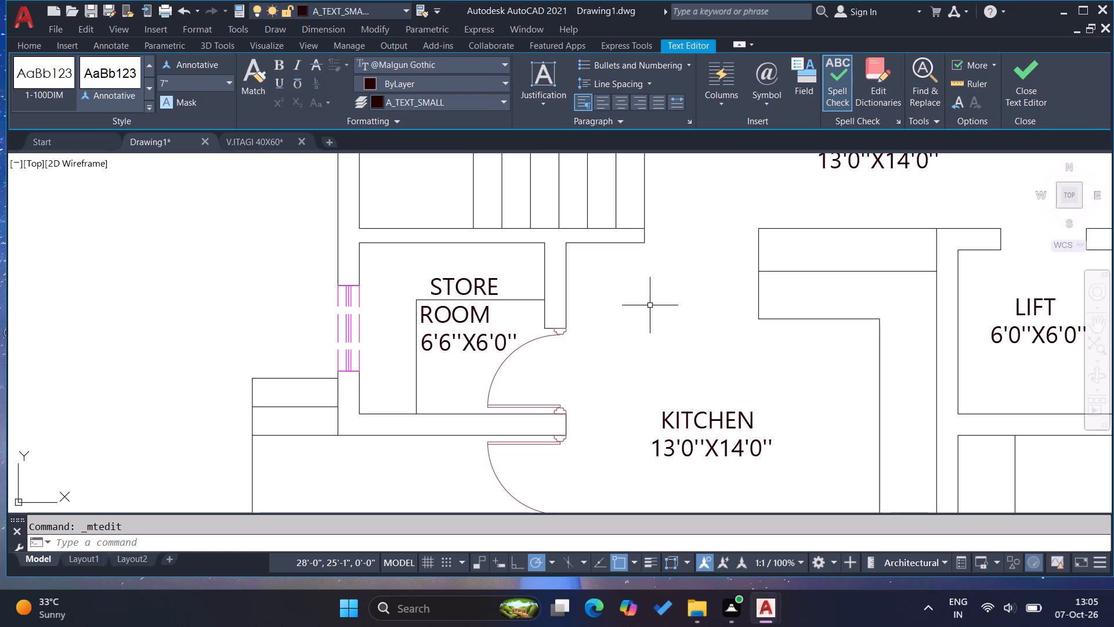
Widen the STORE ROOM label's text frame so the room name fits on one line.
{"action": "left_click", "coordinate": [458, 293]}
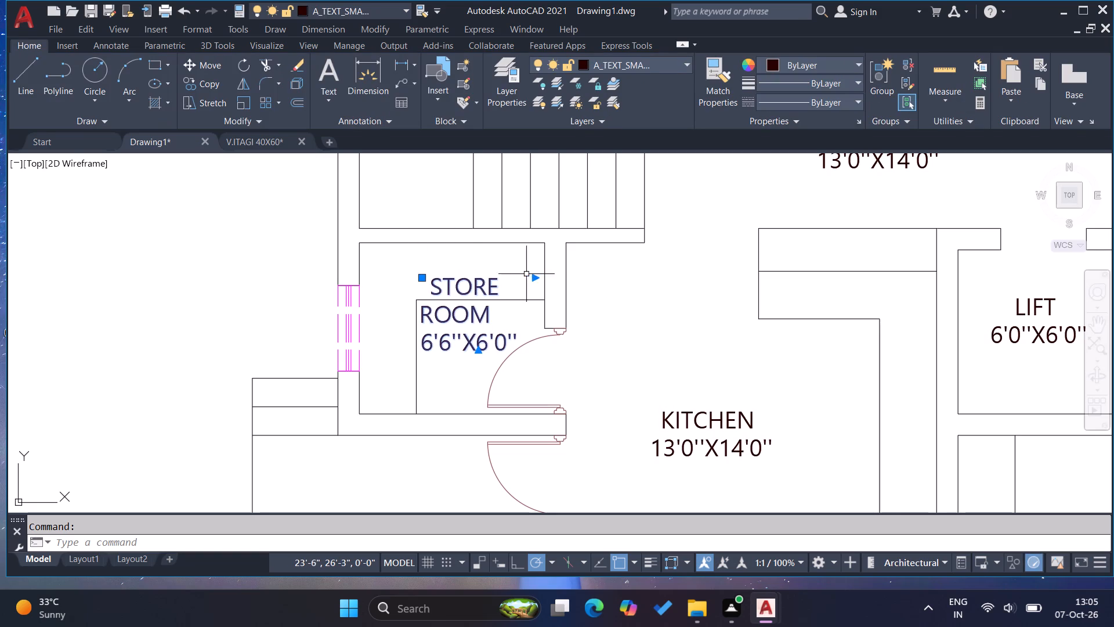
{"action": "left_click", "coordinate": [534, 278]}
{"action": "left_click", "coordinate": [600, 281]}
{"action": "key", "text": "Escape"}
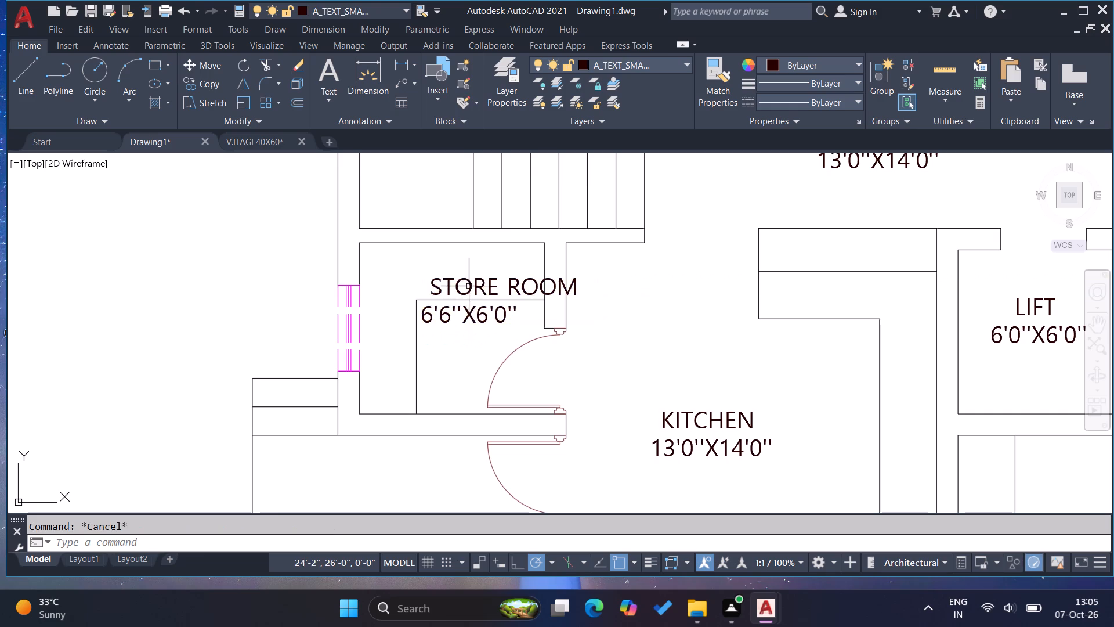
{"action": "key", "text": "Escape"}
Remove the space before STORE ROOM and indent the size line with three spaces to centre it beneath the name.
{"action": "double_click", "coordinate": [433, 287]}
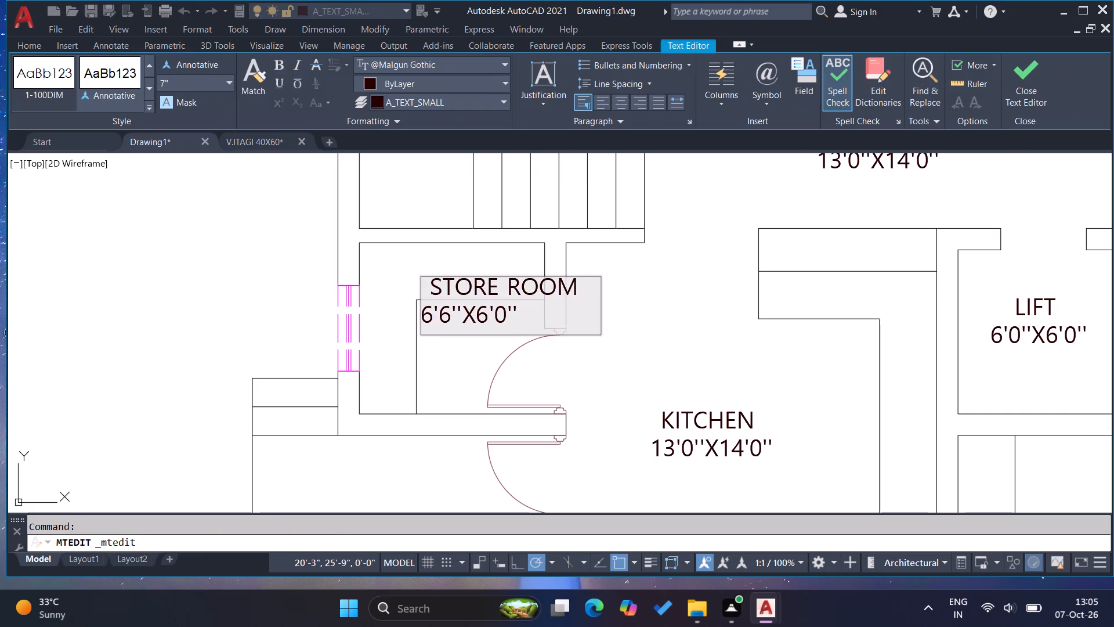
{"action": "key", "text": "BackSpace"}
{"action": "left_click", "coordinate": [424, 317]}
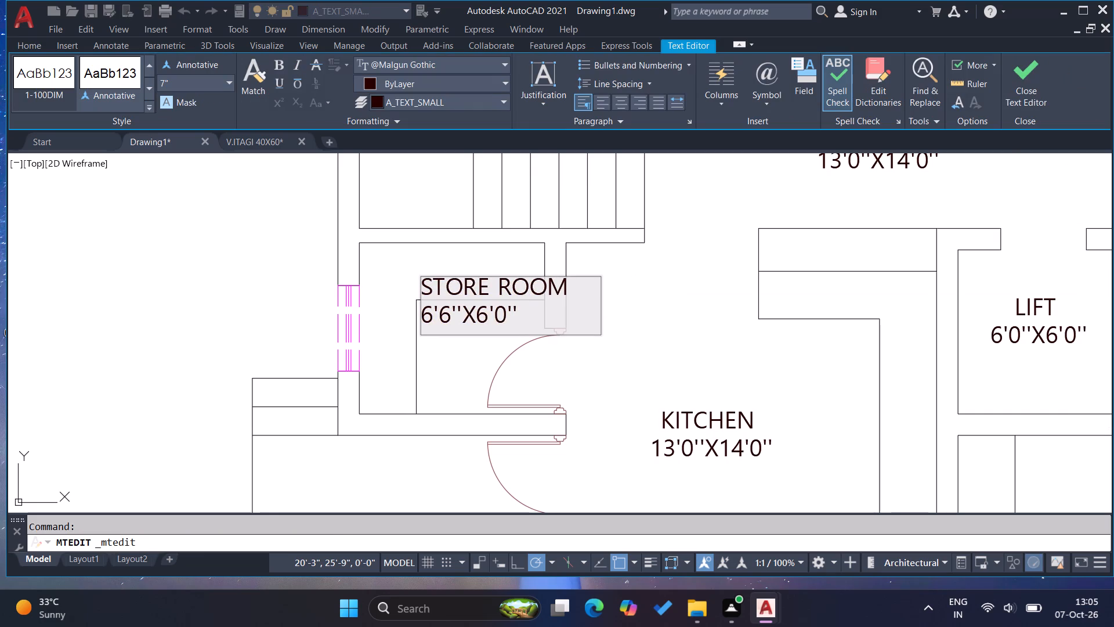
{"action": "key", "text": "space"}
{"action": "key", "text": "space"}
{"action": "key", "text": "space"}
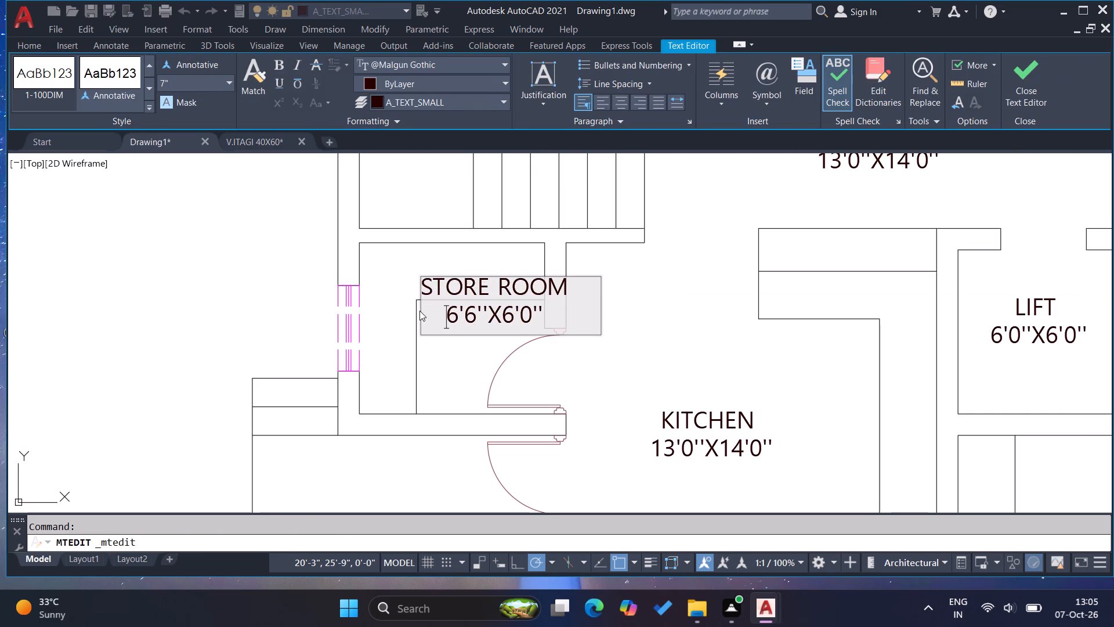
{"action": "left_click", "coordinate": [491, 351]}
Narrow the STORE ROOM label's text frame to match the width of the room name.
{"action": "left_click", "coordinate": [458, 286]}
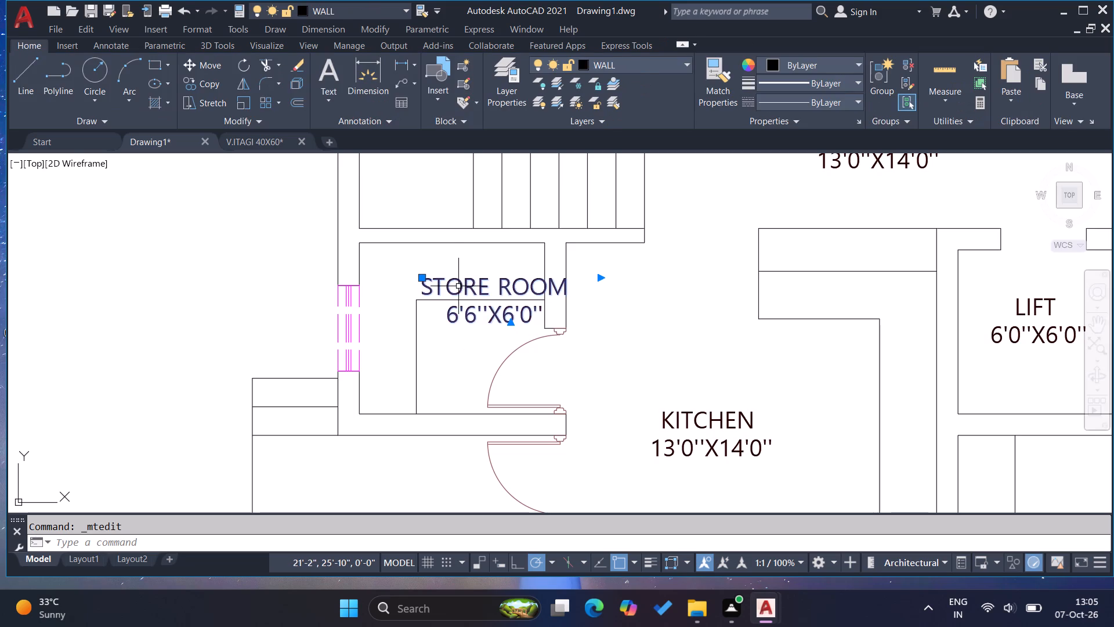
{"action": "left_click", "coordinate": [599, 278]}
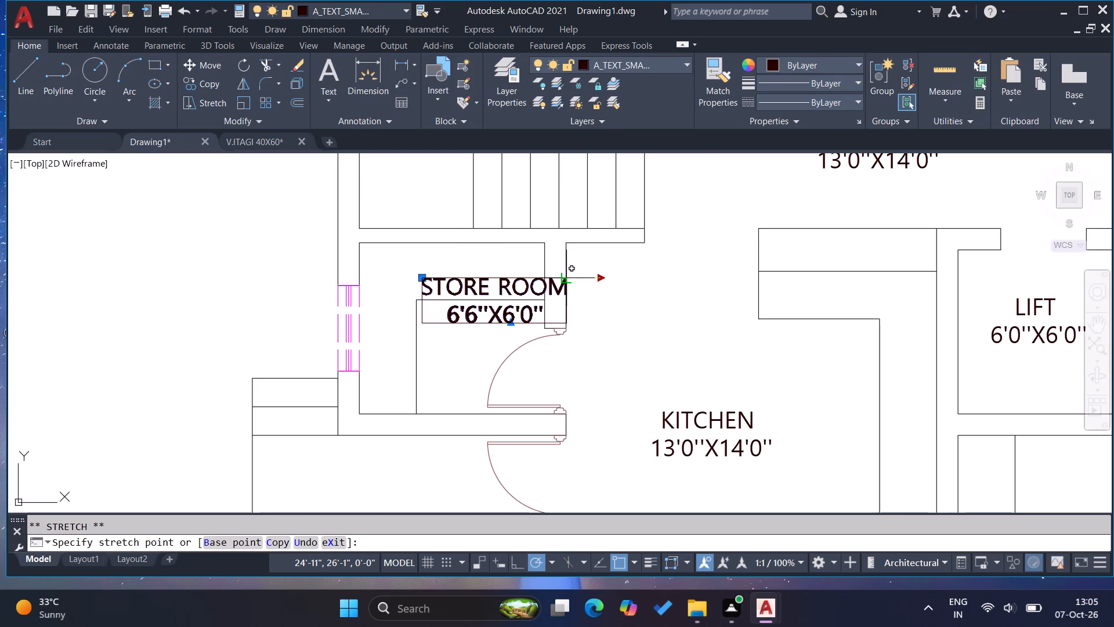
{"action": "left_click", "coordinate": [571, 275]}
{"action": "key", "text": "Escape"}
Move the STORE ROOM label horizontally about 1'-1" toward the window so it clears the wall beside the door.
{"action": "left_click", "coordinate": [493, 313]}
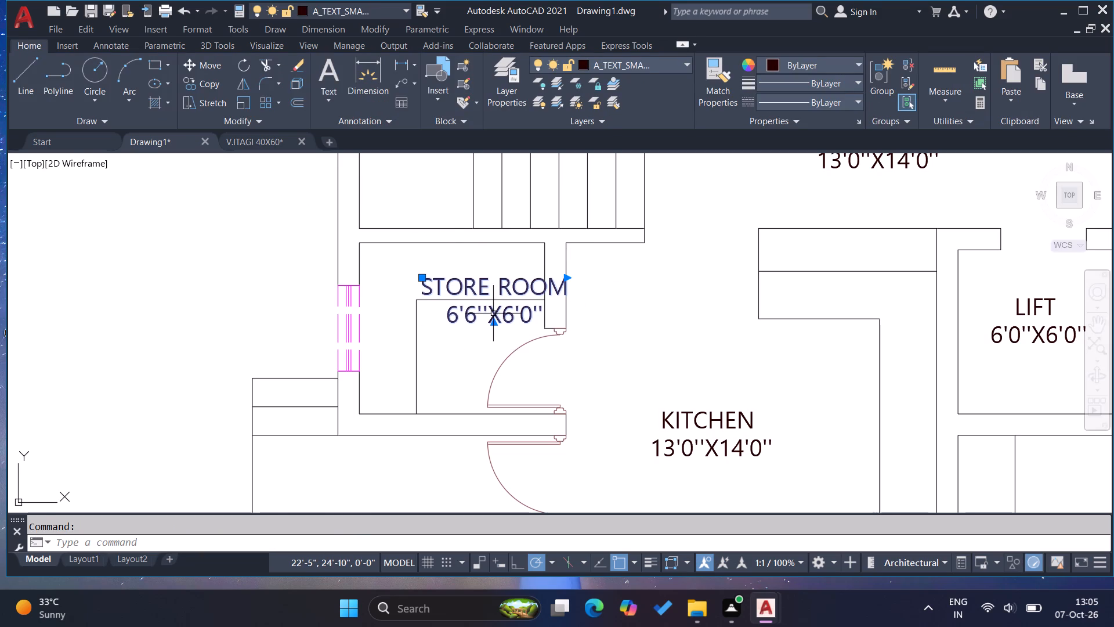
{"action": "key", "text": "m"}
{"action": "key", "text": "Return"}
{"action": "scroll", "coordinate": [493, 315], "scroll_direction": "up", "scroll_amount": 2}
{"action": "left_click", "coordinate": [494, 316]}
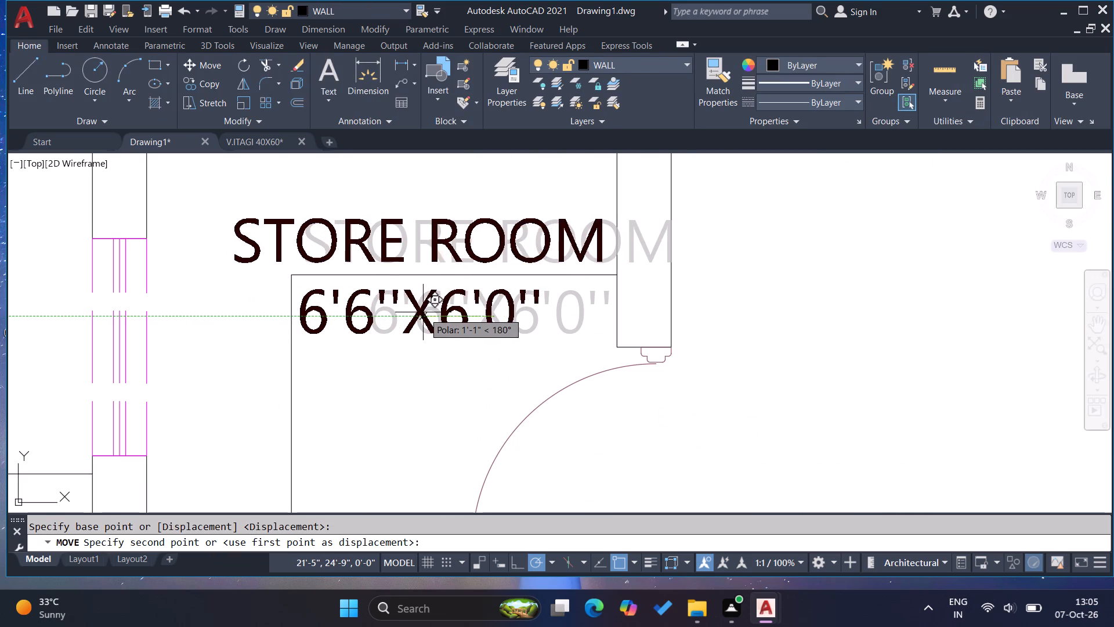
{"action": "left_click", "coordinate": [425, 313]}
{"action": "key", "text": "Escape"}
{"action": "key", "text": "Escape"}
{"action": "left_click", "coordinate": [464, 348]}
{"action": "left_click", "coordinate": [428, 308]}
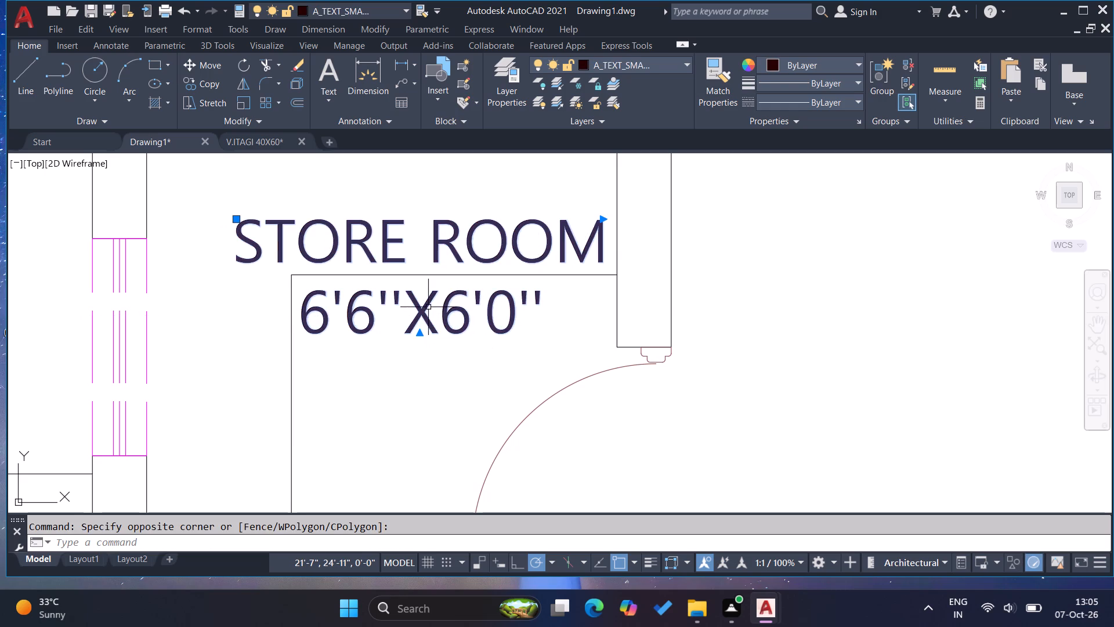
{"action": "key", "text": "Escape"}
{"action": "key", "text": "Escape"}
{"action": "key", "text": "Escape"}
{"action": "key", "text": "Escape"}
{"action": "key", "text": "Escape"}
{"action": "key", "text": "Escape"}
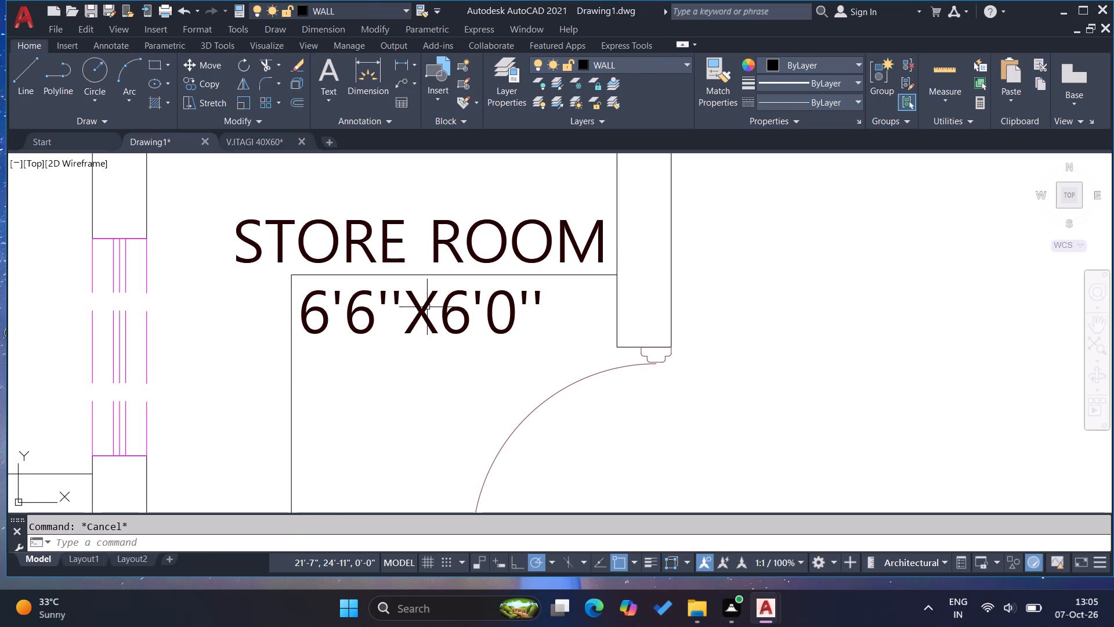
{"action": "key", "text": "Escape"}
{"action": "key", "text": "Escape"}
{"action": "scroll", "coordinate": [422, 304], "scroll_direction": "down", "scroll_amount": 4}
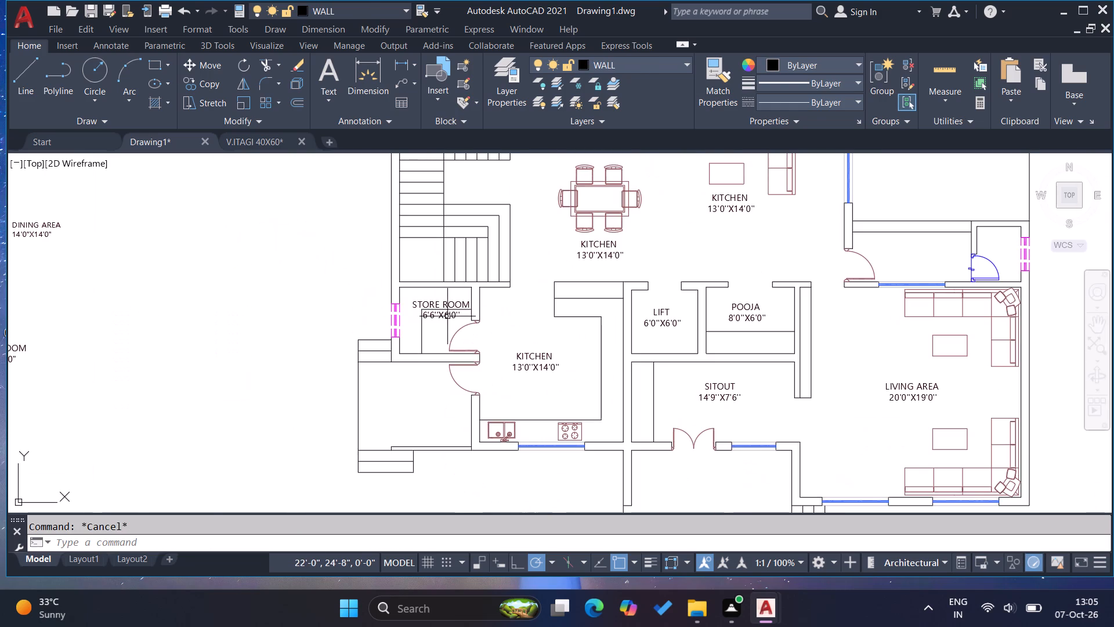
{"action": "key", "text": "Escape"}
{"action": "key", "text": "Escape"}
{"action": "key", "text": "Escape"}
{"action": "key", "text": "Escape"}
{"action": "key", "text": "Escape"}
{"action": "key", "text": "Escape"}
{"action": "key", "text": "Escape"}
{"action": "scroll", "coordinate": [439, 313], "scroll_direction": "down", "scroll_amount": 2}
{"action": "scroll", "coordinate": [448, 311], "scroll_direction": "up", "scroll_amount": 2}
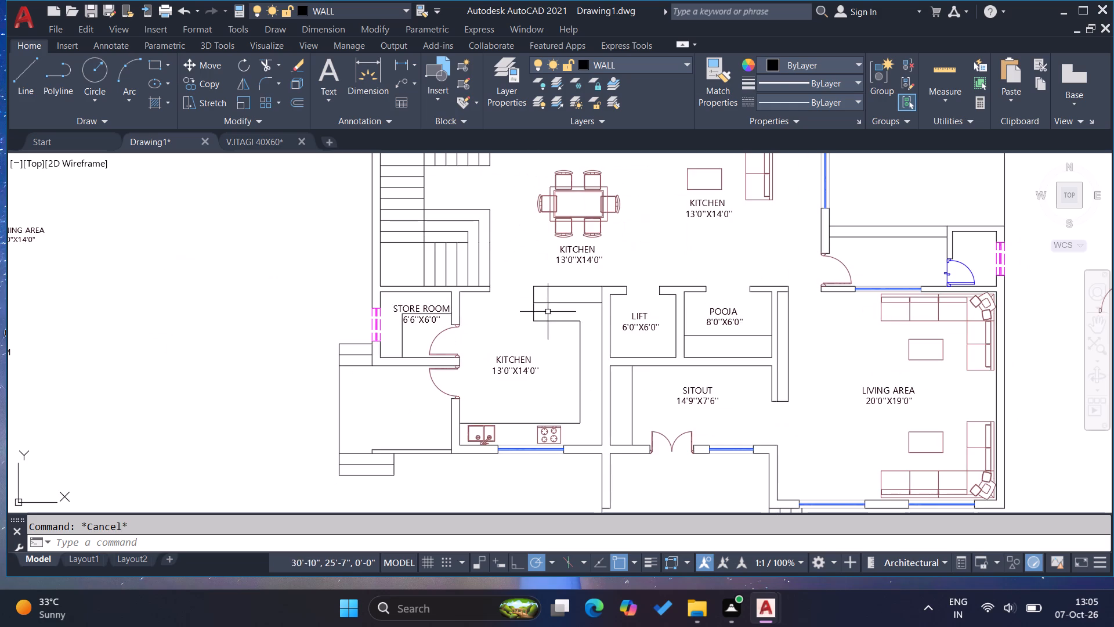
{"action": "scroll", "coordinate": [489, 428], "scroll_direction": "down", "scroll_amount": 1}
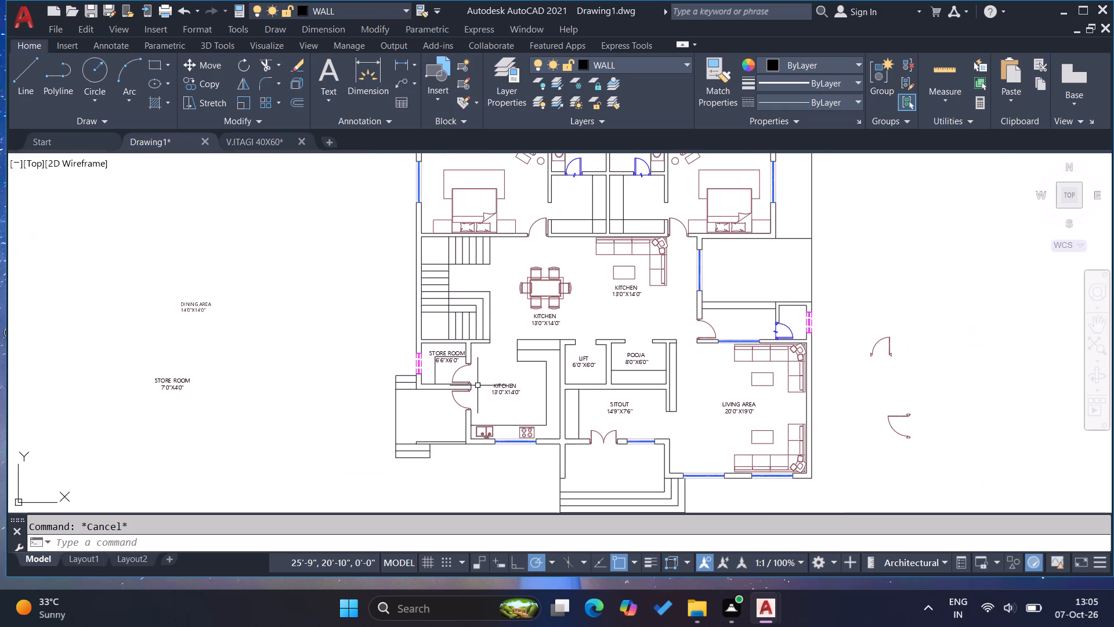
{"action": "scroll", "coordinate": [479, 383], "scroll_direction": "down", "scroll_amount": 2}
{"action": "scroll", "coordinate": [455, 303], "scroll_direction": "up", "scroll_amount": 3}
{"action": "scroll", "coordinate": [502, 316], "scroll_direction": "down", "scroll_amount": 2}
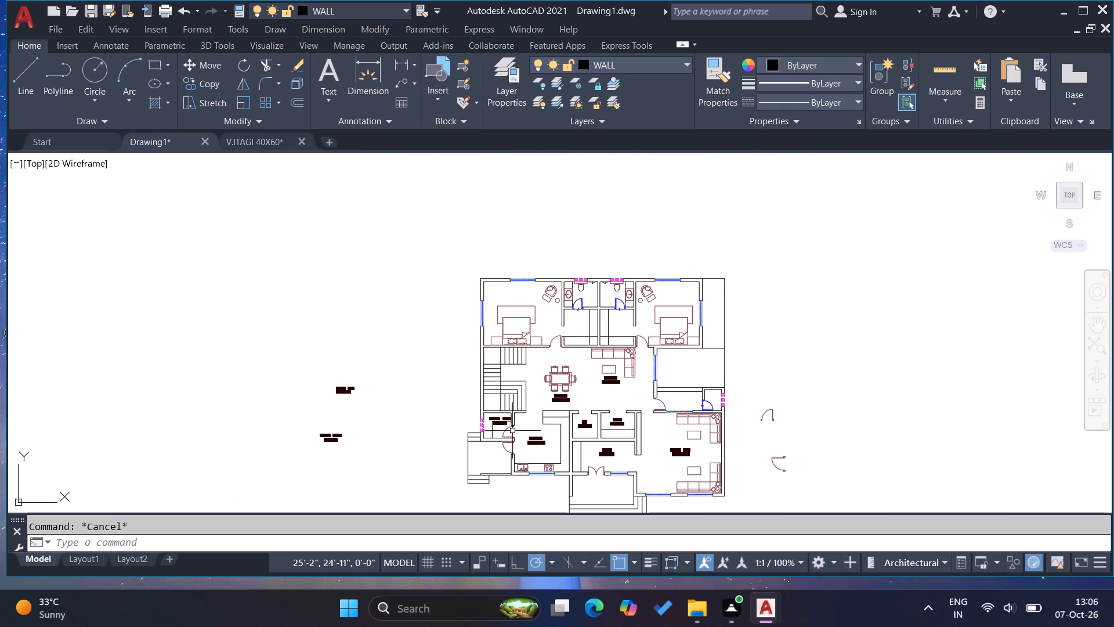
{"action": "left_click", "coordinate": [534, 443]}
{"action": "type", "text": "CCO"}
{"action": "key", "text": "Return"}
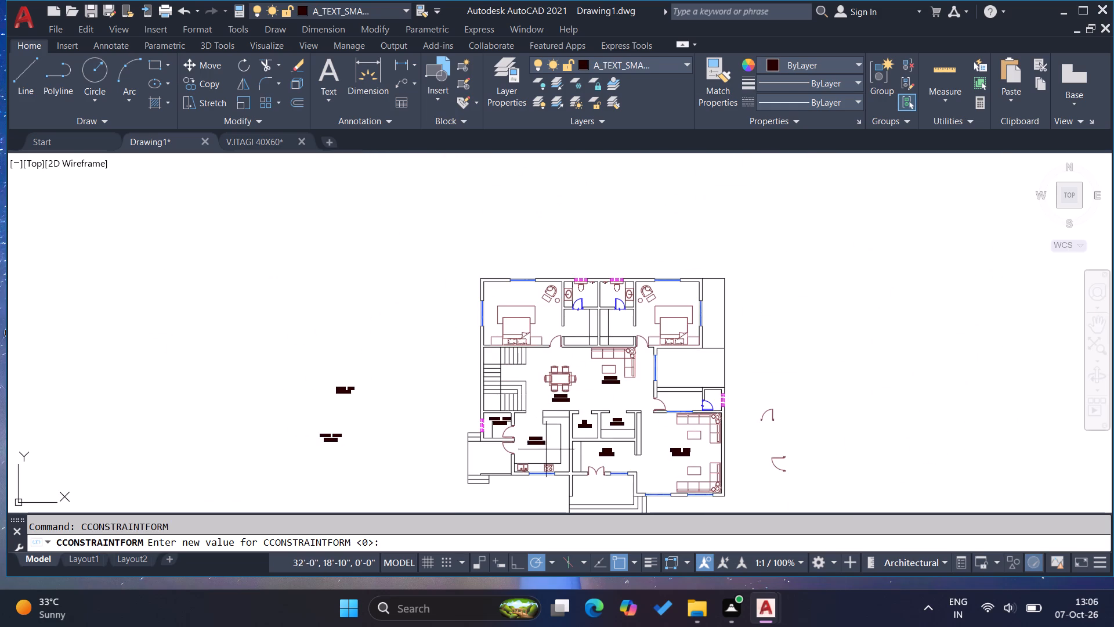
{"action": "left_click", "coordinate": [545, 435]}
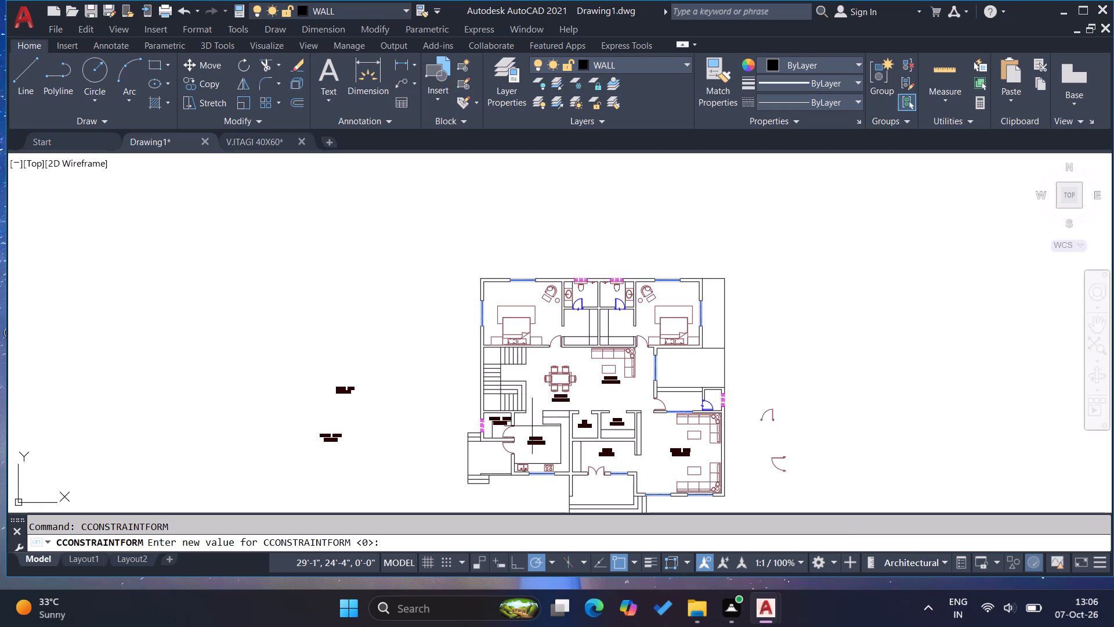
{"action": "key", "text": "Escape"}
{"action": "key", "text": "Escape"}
Copy the KITCHEN label into both bedrooms, placing each copy just beyond the foot of the bed.
{"action": "left_click", "coordinate": [537, 442]}
{"action": "type", "text": "CO"}
{"action": "key", "text": "Return"}
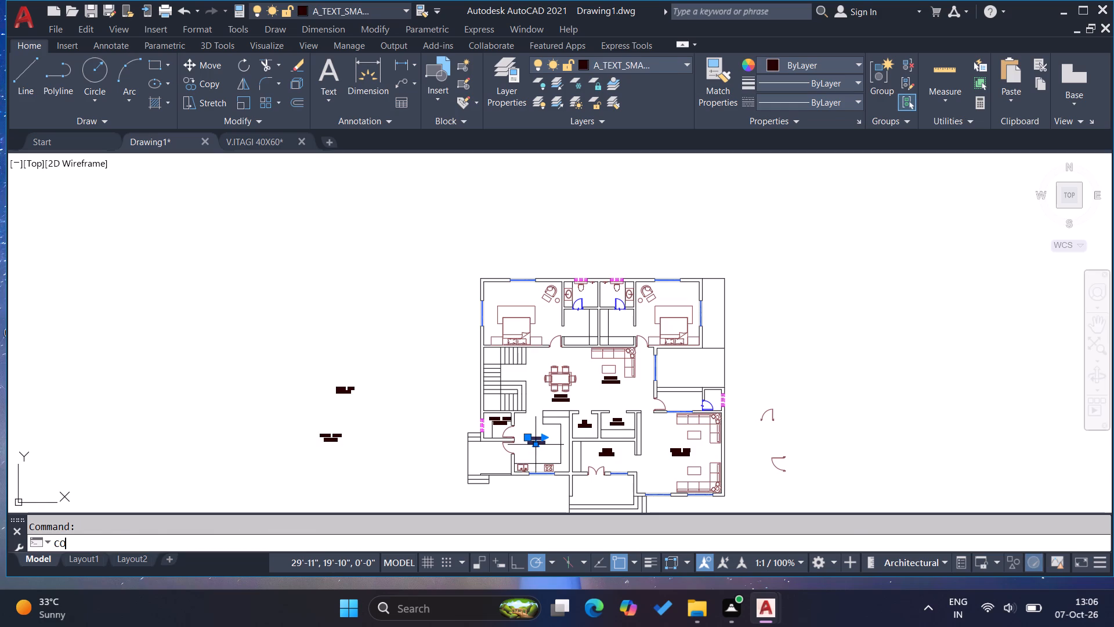
{"action": "left_click", "coordinate": [539, 442]}
{"action": "scroll", "coordinate": [529, 268], "scroll_direction": "up", "scroll_amount": 2}
{"action": "scroll", "coordinate": [521, 361], "scroll_direction": "up", "scroll_amount": 1}
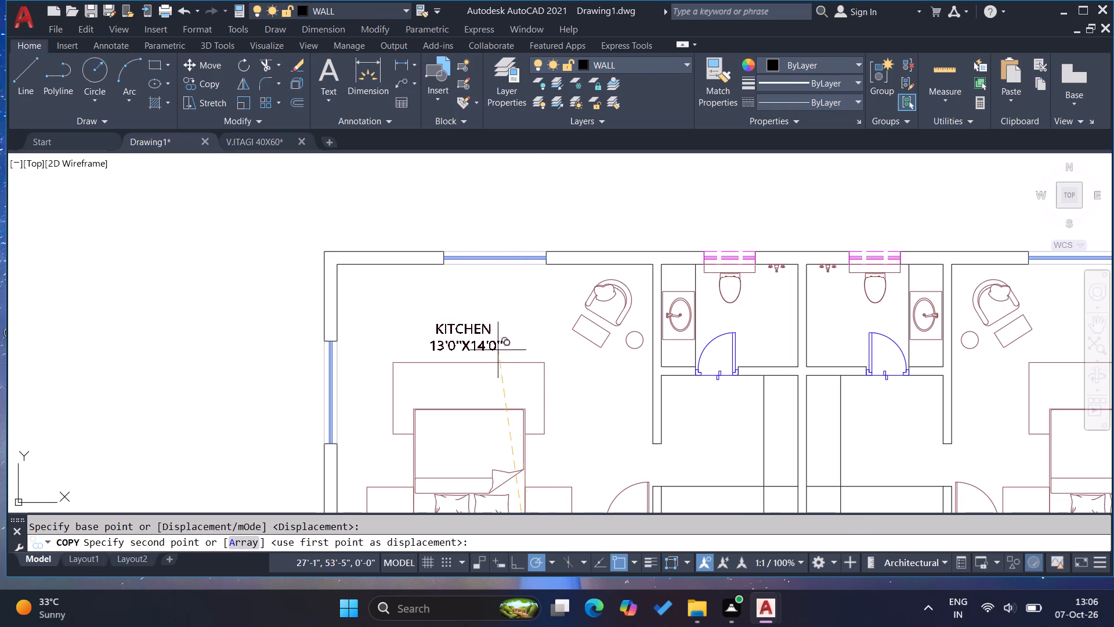
{"action": "left_click", "coordinate": [497, 345]}
{"action": "scroll", "coordinate": [449, 323], "scroll_direction": "down", "scroll_amount": 2}
{"action": "scroll", "coordinate": [732, 352], "scroll_direction": "up", "scroll_amount": 3}
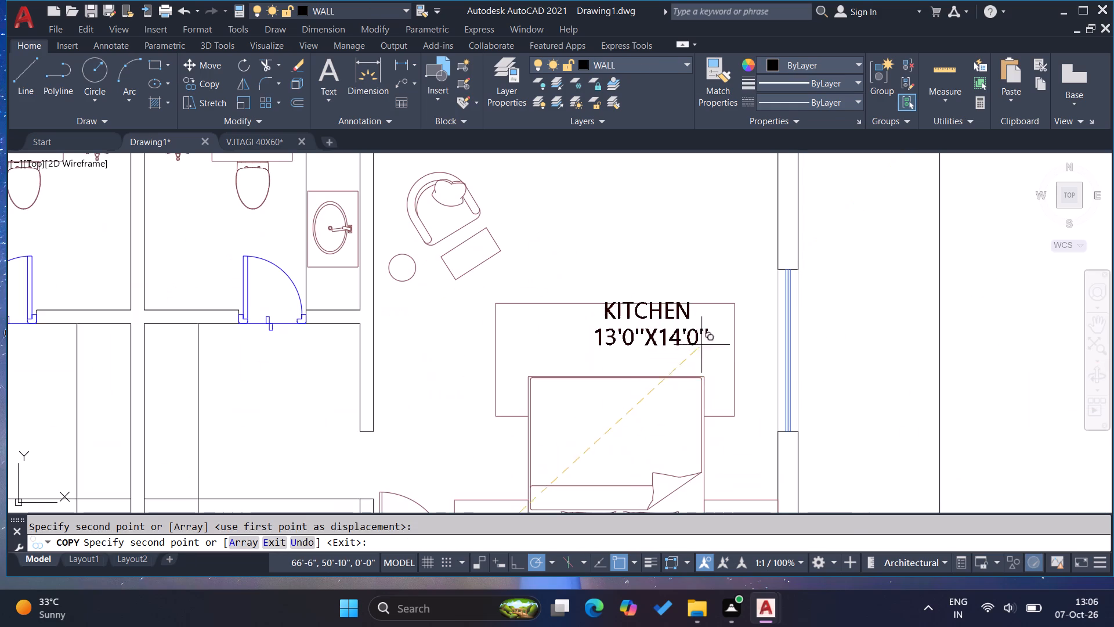
{"action": "left_click", "coordinate": [665, 361]}
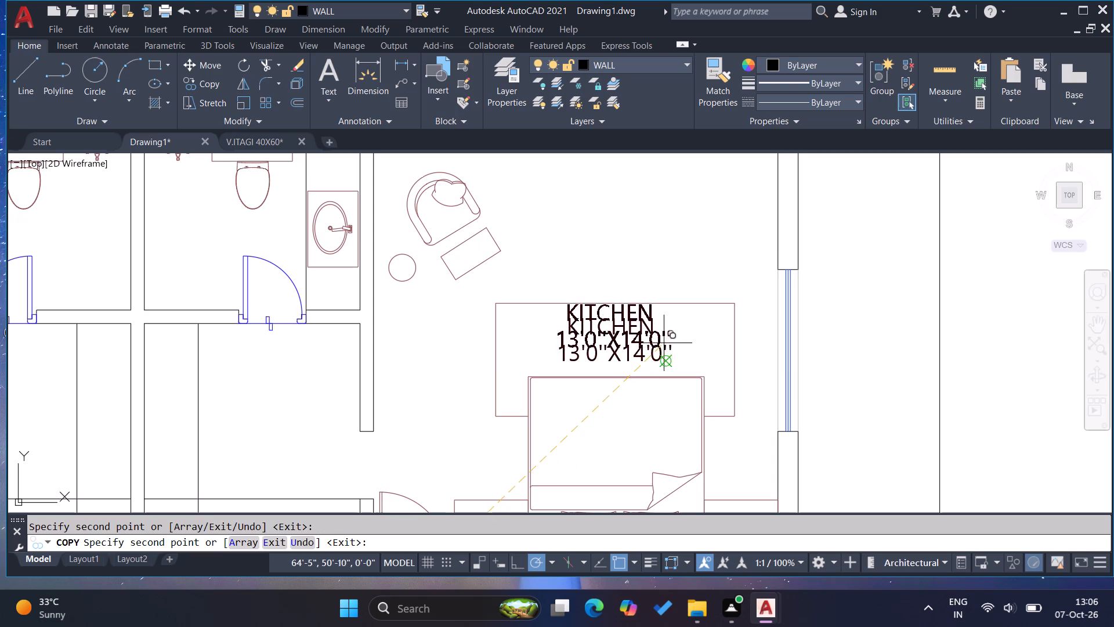
{"action": "key", "text": "Escape"}
{"action": "key", "text": "Escape"}
{"action": "scroll", "coordinate": [688, 325], "scroll_direction": "down", "scroll_amount": 2}
{"action": "key", "text": "Escape"}
{"action": "key", "text": "Escape"}
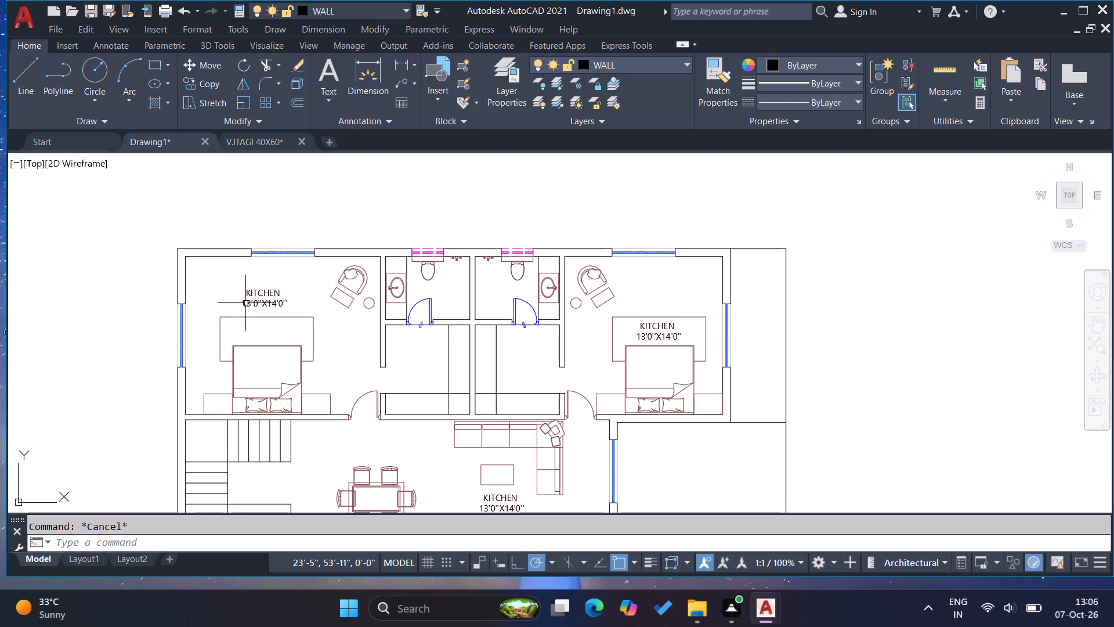
{"action": "key", "text": "Escape"}
{"action": "key", "text": "Escape"}
{"action": "key", "text": "Escape"}
{"action": "key", "text": "Escape"}
{"action": "key", "text": "Escape"}
Measure the width and depth of the bedroom above the staircase with linear dimensions, without placing them.
{"action": "left_click", "coordinate": [404, 60]}
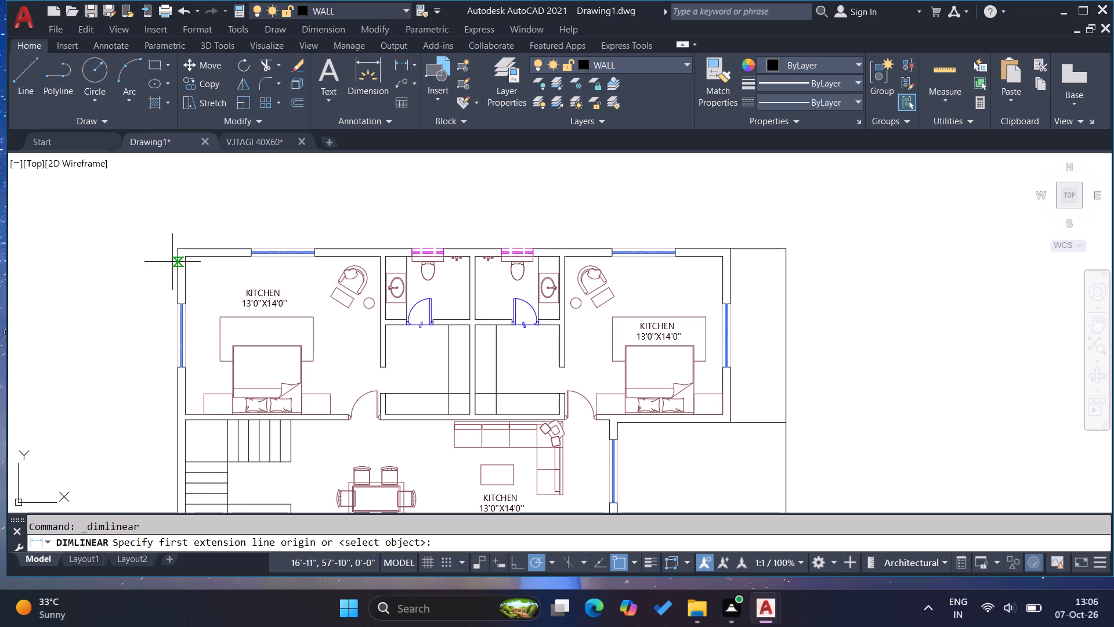
{"action": "left_click", "coordinate": [182, 258]}
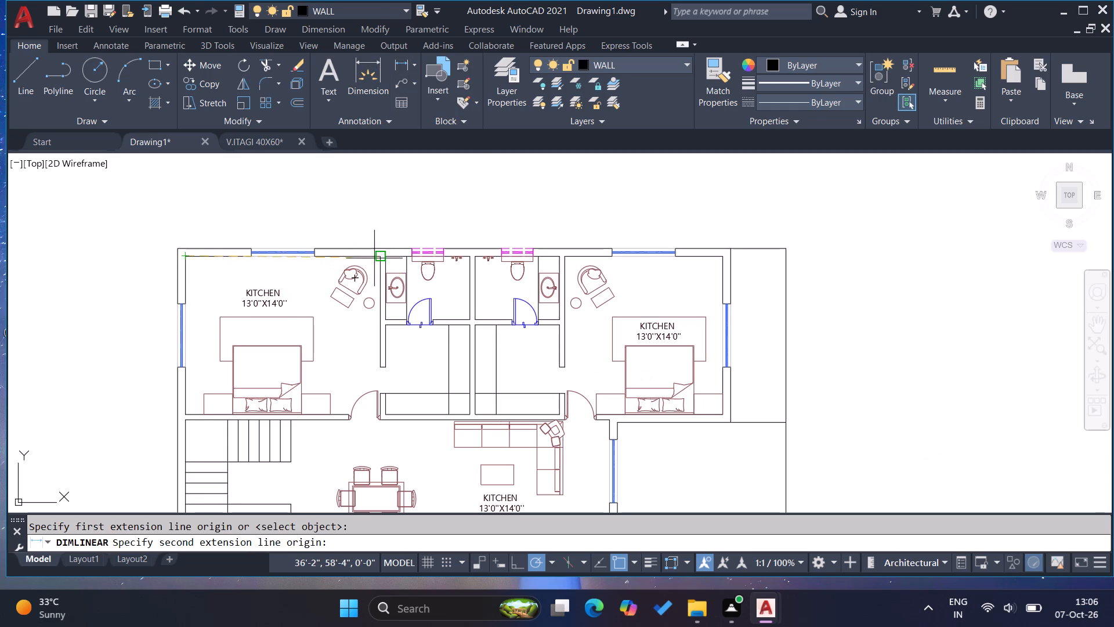
{"action": "left_click", "coordinate": [377, 258]}
{"action": "key", "text": "Escape"}
{"action": "key", "text": "Escape"}
{"action": "key", "text": "Escape"}
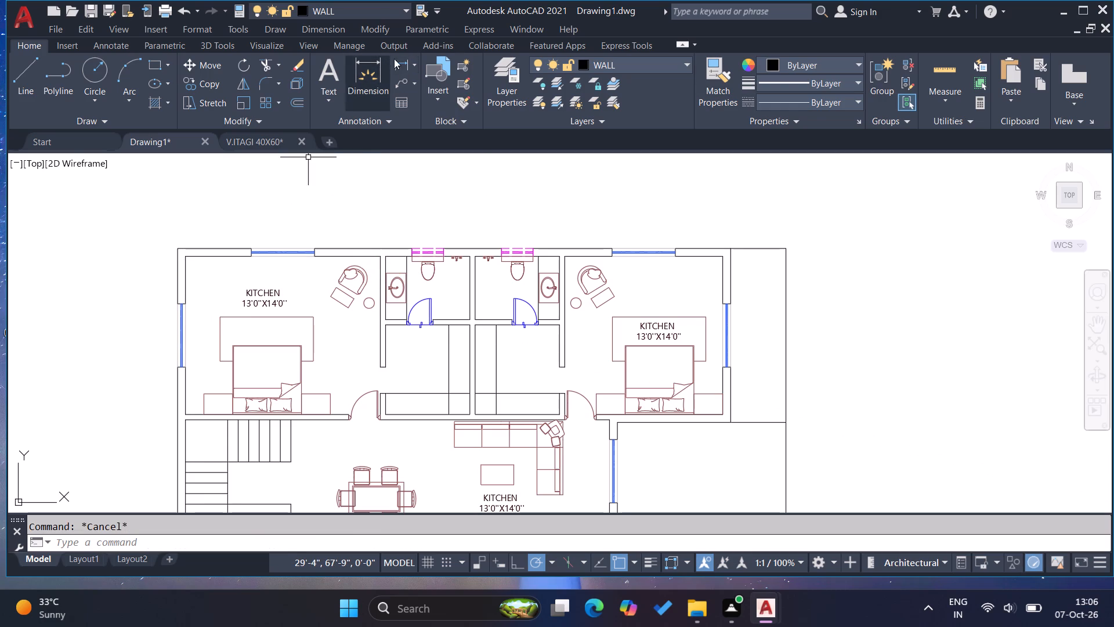
{"action": "left_click", "coordinate": [400, 62]}
{"action": "left_click", "coordinate": [186, 254]}
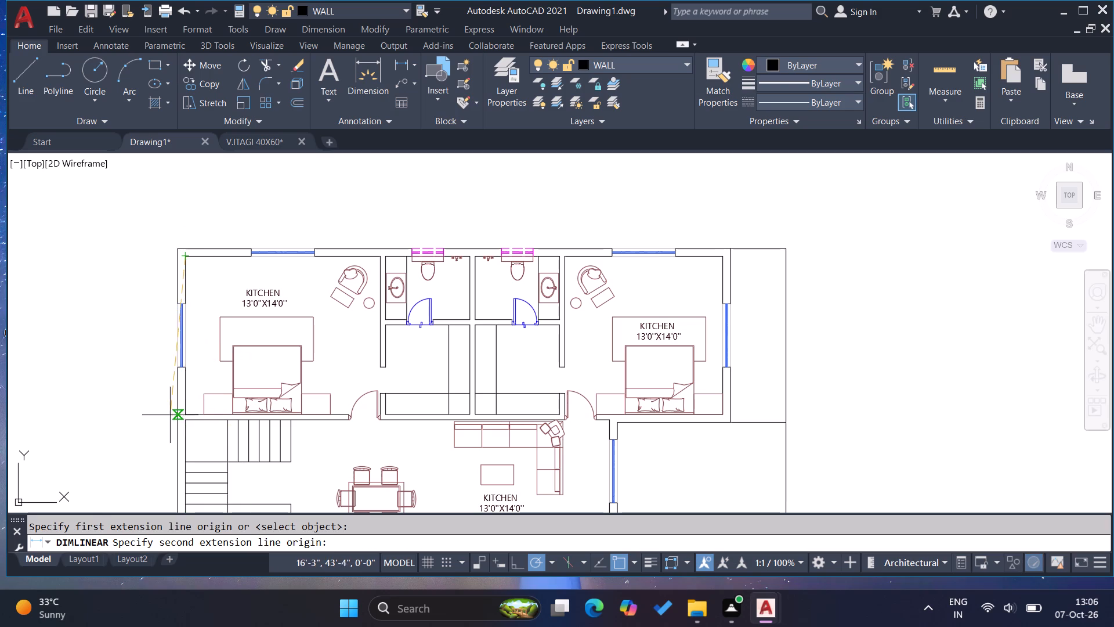
{"action": "left_click", "coordinate": [183, 411]}
{"action": "key", "text": "Escape"}
{"action": "key", "text": "Escape"}
{"action": "key", "text": "Escape"}
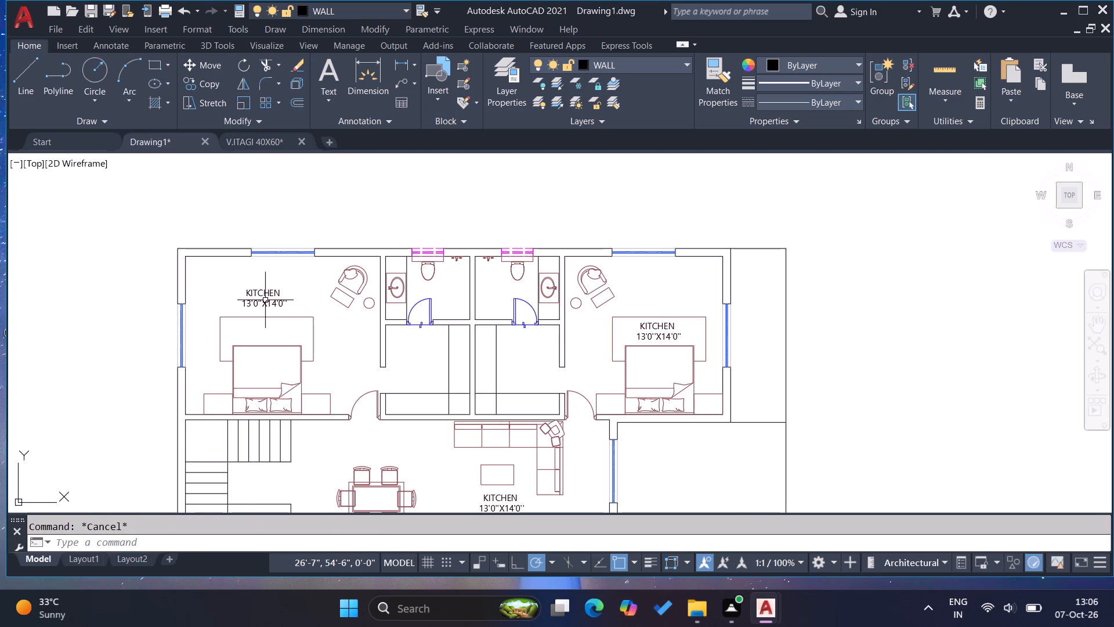
Replace the KITCHEN name with MASTER BEDROOM in the label of the bedroom above the staircase.
{"action": "scroll", "coordinate": [262, 303], "scroll_direction": "up", "scroll_amount": 3}
{"action": "left_click", "coordinate": [230, 299]}
{"action": "left_click", "coordinate": [232, 307]}
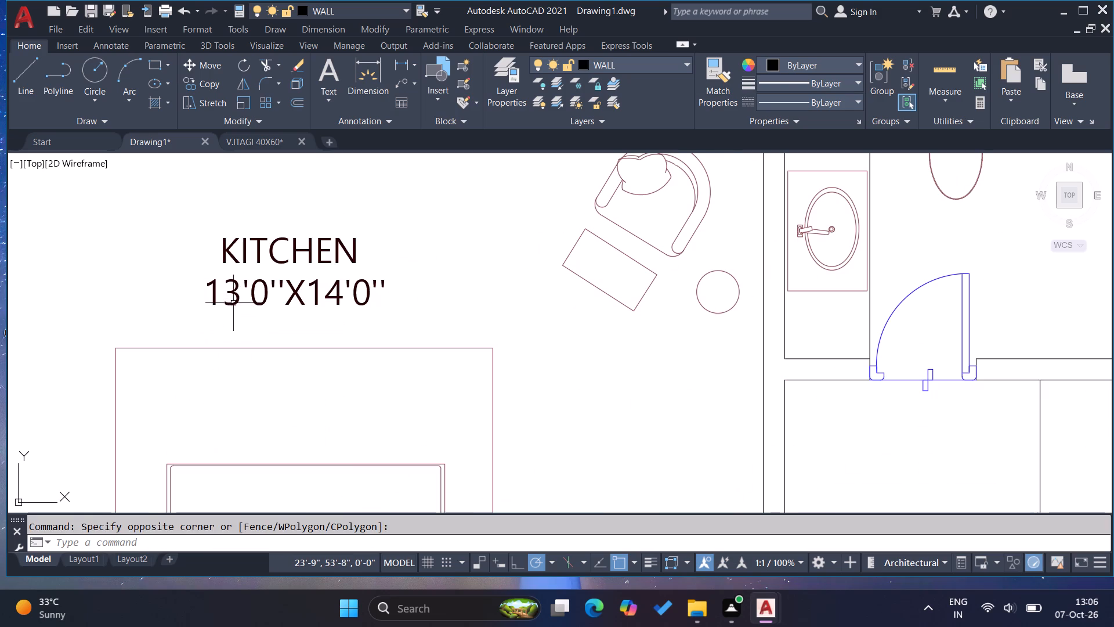
{"action": "double_click", "coordinate": [233, 302]}
{"action": "left_click_drag", "start_coordinate": [367, 236], "coordinate": [355, 236]}
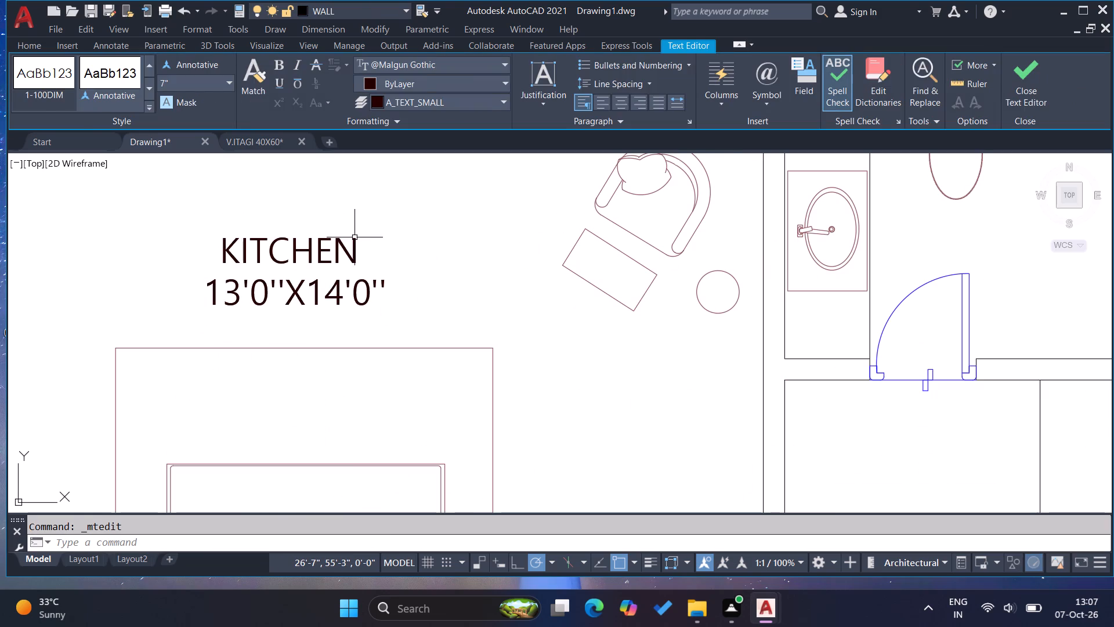
{"action": "double_click", "coordinate": [355, 238]}
{"action": "left_click_drag", "start_coordinate": [360, 256], "coordinate": [200, 240]}
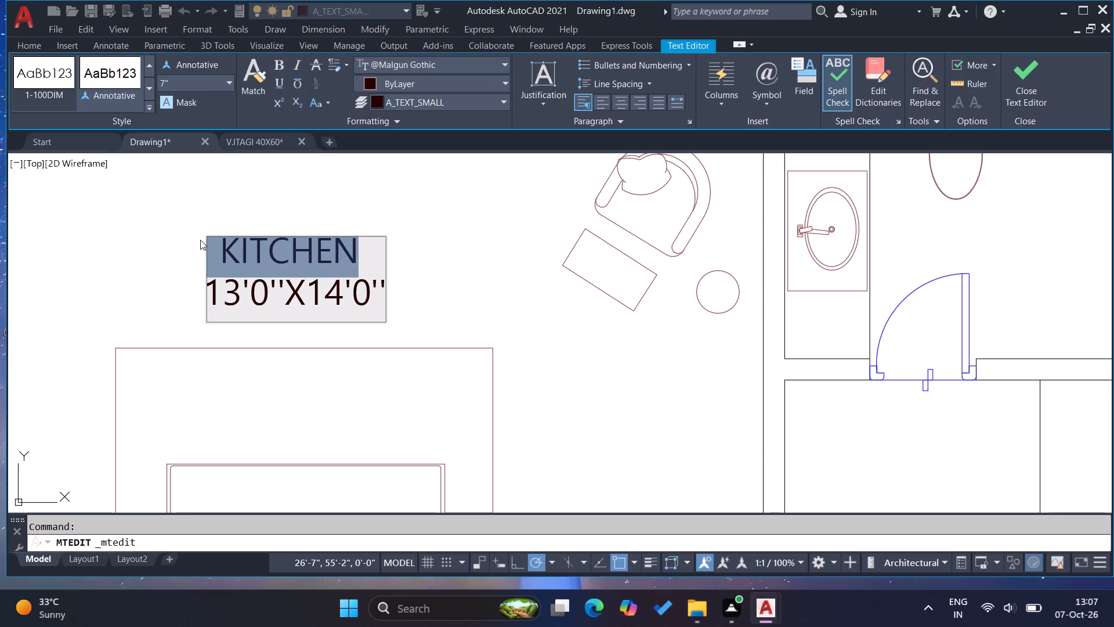
{"action": "type", "text": "MASTER BEDROOM"}
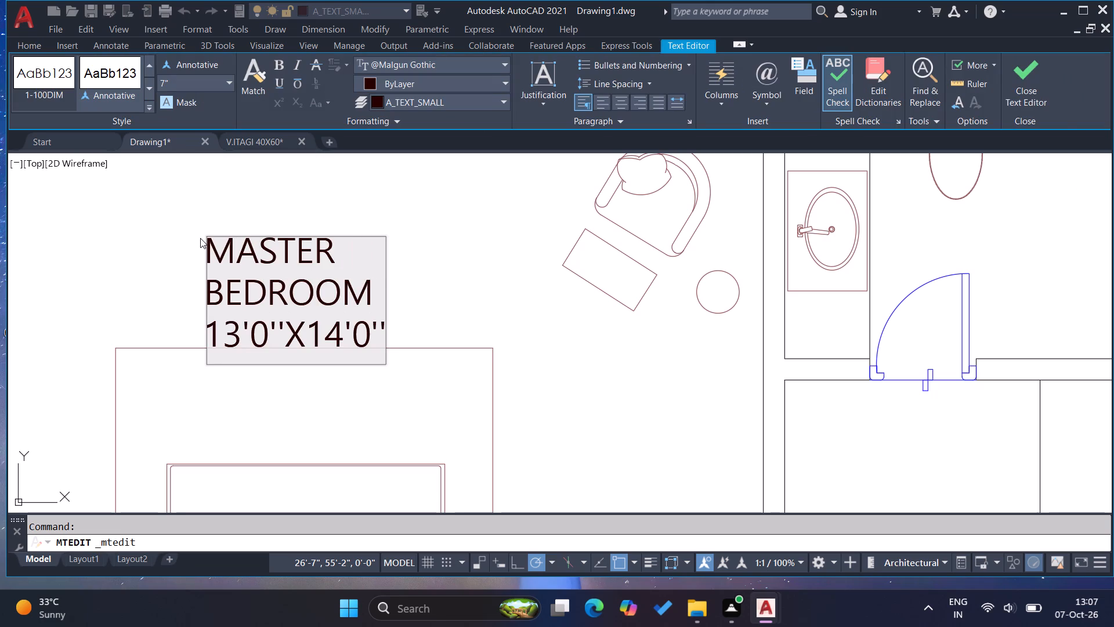
Set the size line of the MASTER BEDROOM label to 18'6''X15'0''.
{"action": "left_click", "coordinate": [241, 325]}
{"action": "key", "text": "BackSpace"}
{"action": "key", "text": "BackSpace"}
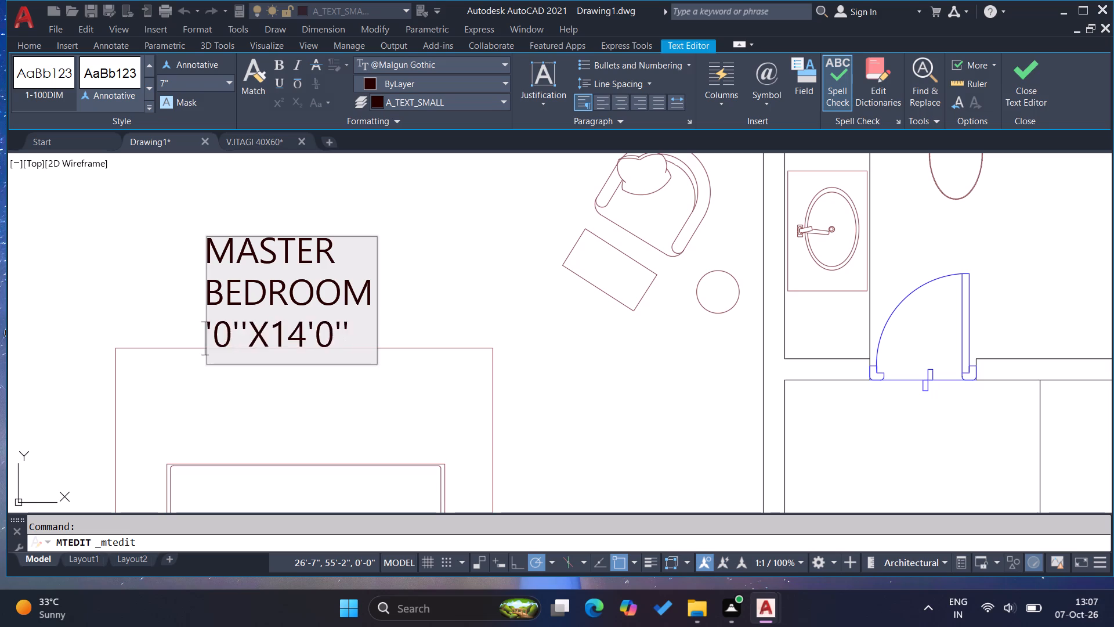
{"action": "type", "text": "18"}
{"action": "left_click", "coordinate": [272, 340]}
{"action": "key", "text": "BackSpace"}
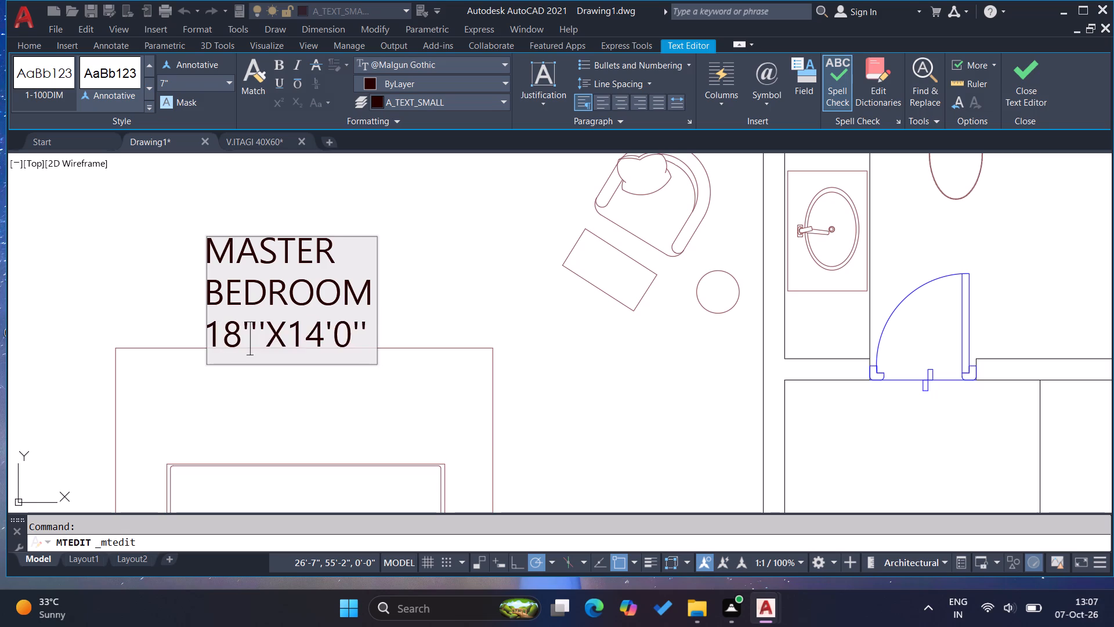
{"action": "key", "text": "6"}
{"action": "left_click", "coordinate": [336, 347]}
{"action": "key", "text": "BackSpace"}
{"action": "key", "text": "5"}
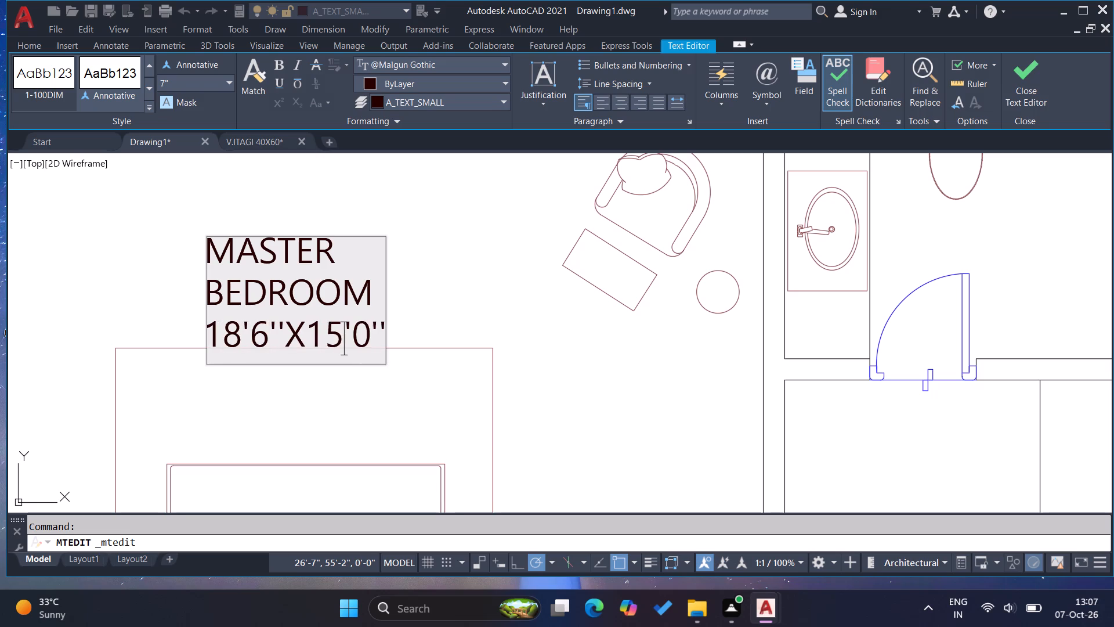
{"action": "left_click", "coordinate": [480, 258]}
Widen the MASTER BEDROOM label's text frame so the room name fits on a single line.
{"action": "left_click", "coordinate": [277, 311]}
{"action": "left_click", "coordinate": [219, 242]}
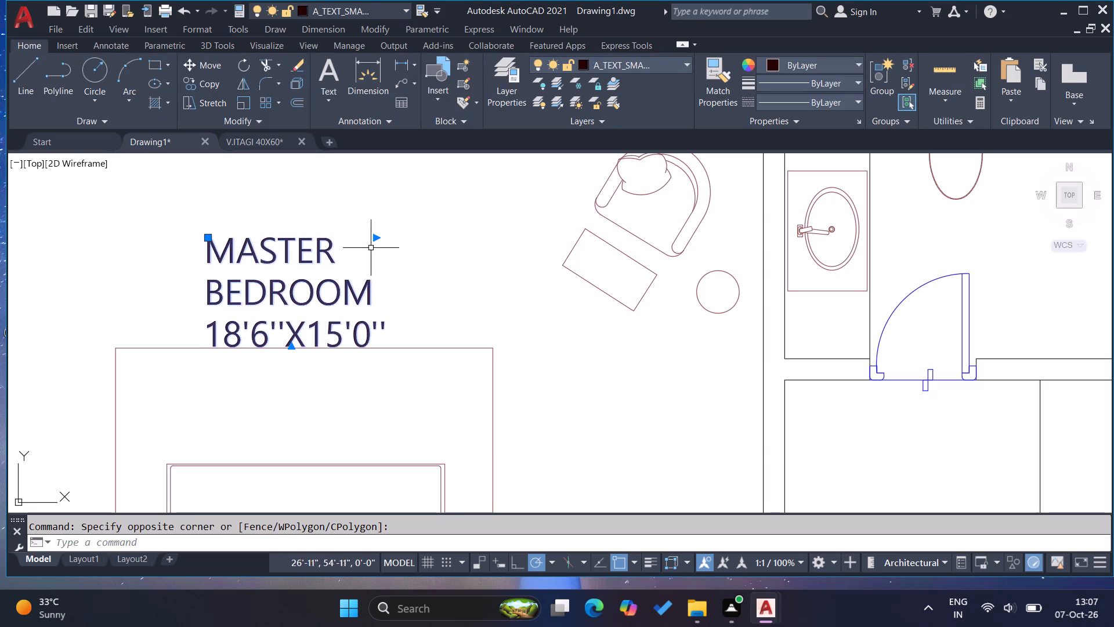
{"action": "left_click", "coordinate": [376, 240]}
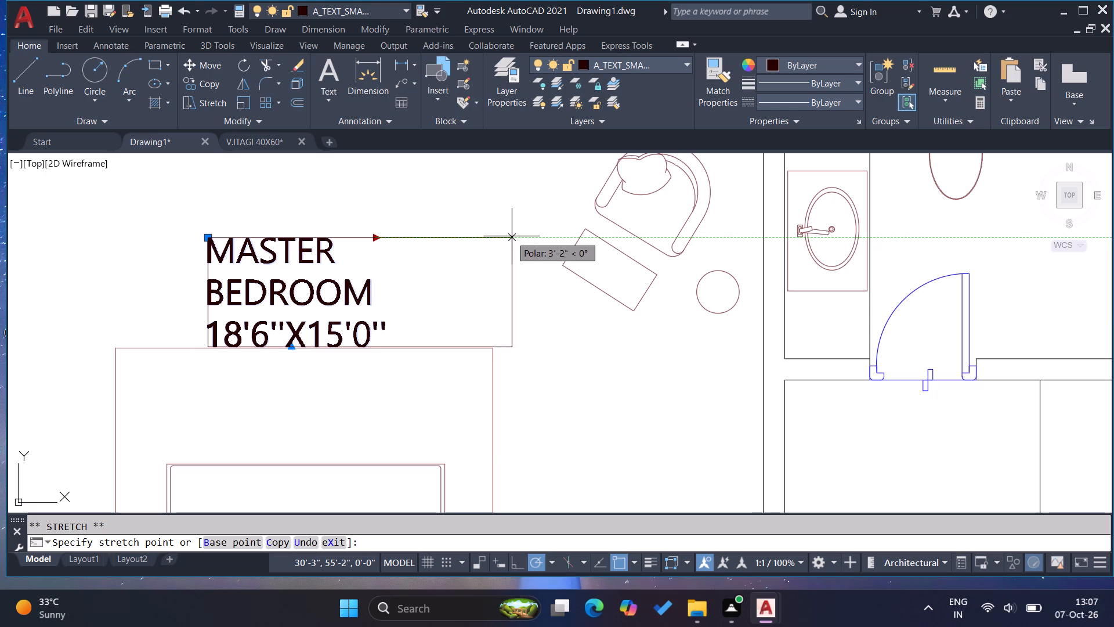
{"action": "left_click", "coordinate": [512, 236]}
{"action": "double_click", "coordinate": [224, 288]}
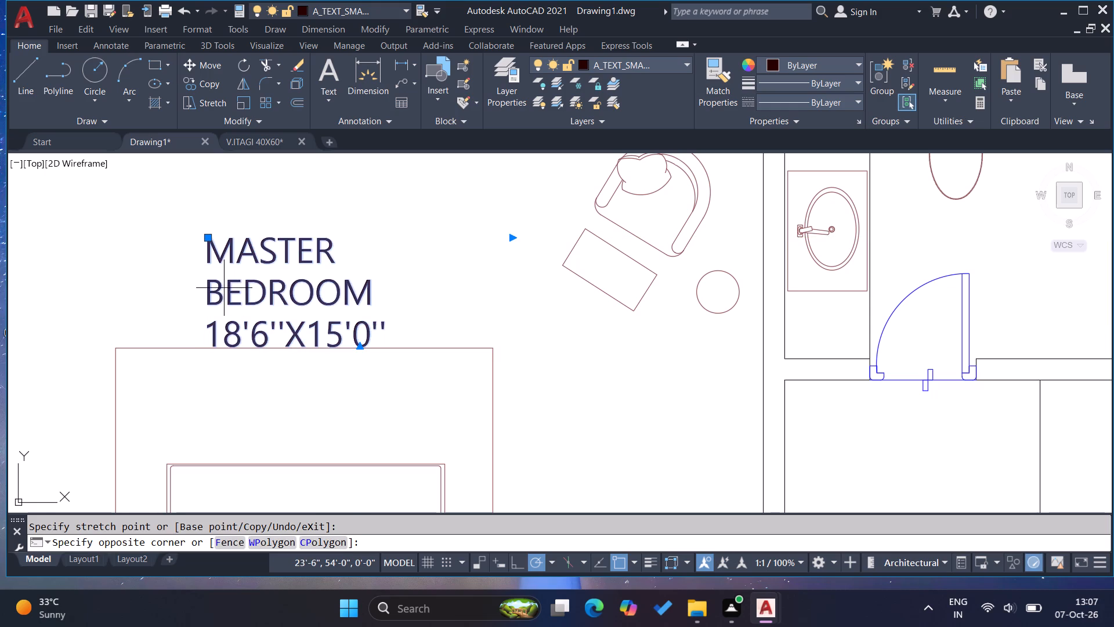
{"action": "left_click", "coordinate": [202, 287]}
{"action": "double_click", "coordinate": [209, 292]}
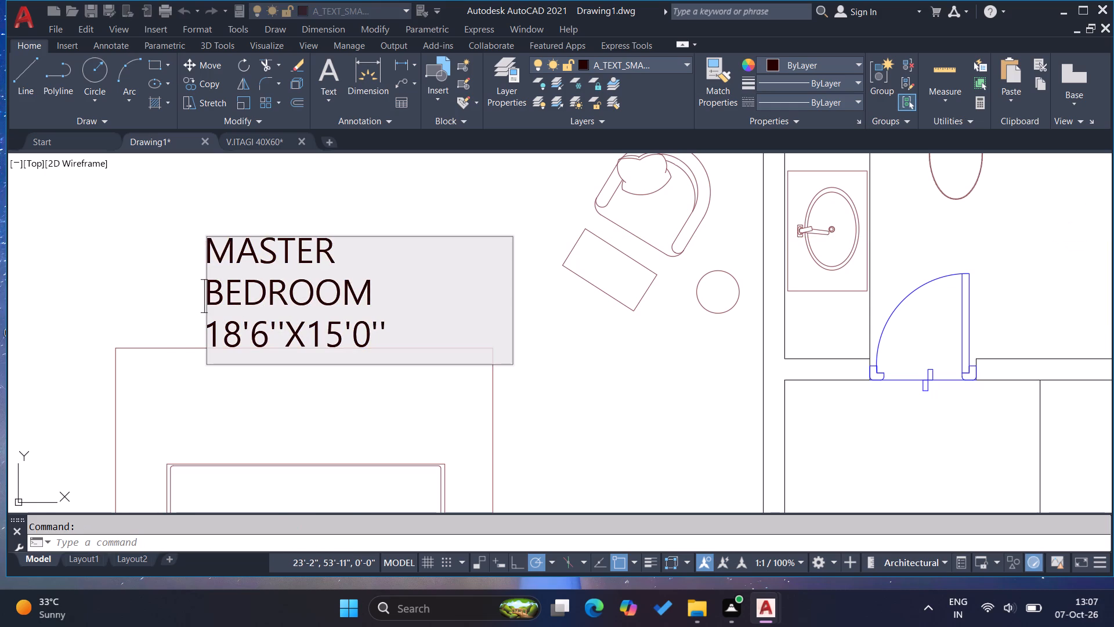
{"action": "key", "text": "BackSpace"}
{"action": "key", "text": "space"}
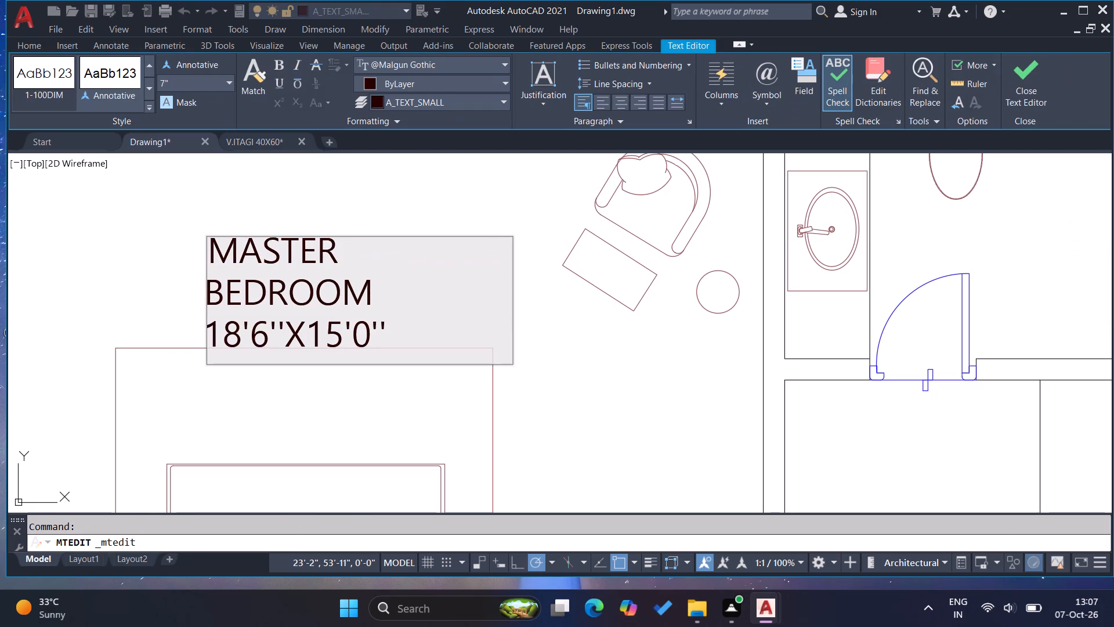
{"action": "left_click", "coordinate": [337, 387]}
{"action": "left_click", "coordinate": [377, 287]}
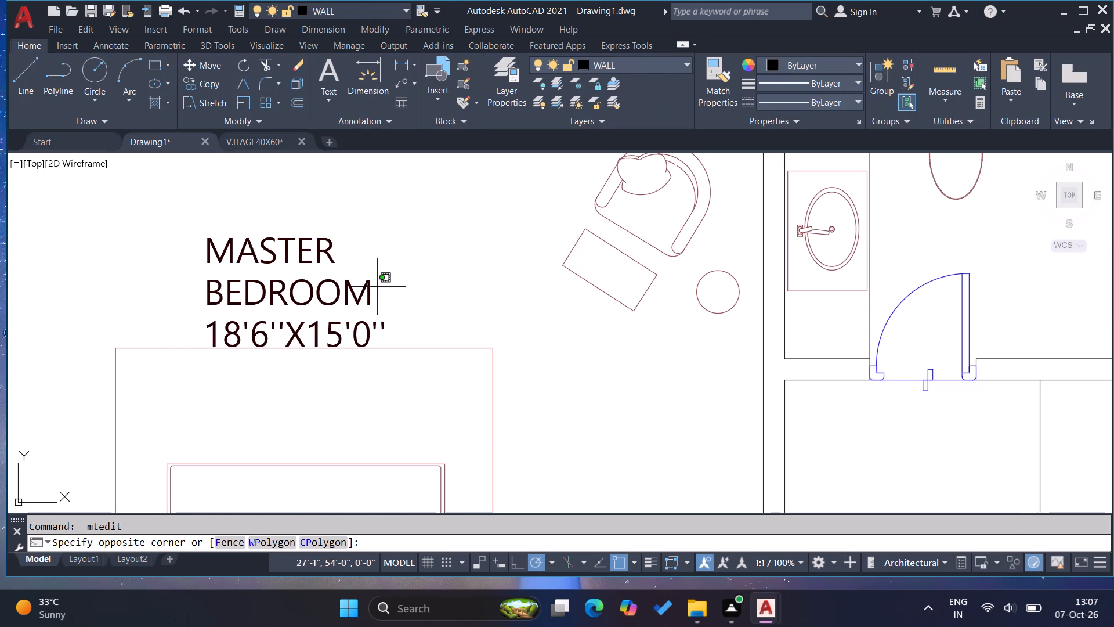
{"action": "left_click", "coordinate": [349, 254]}
{"action": "left_click", "coordinate": [513, 237]}
{"action": "left_click", "coordinate": [543, 232]}
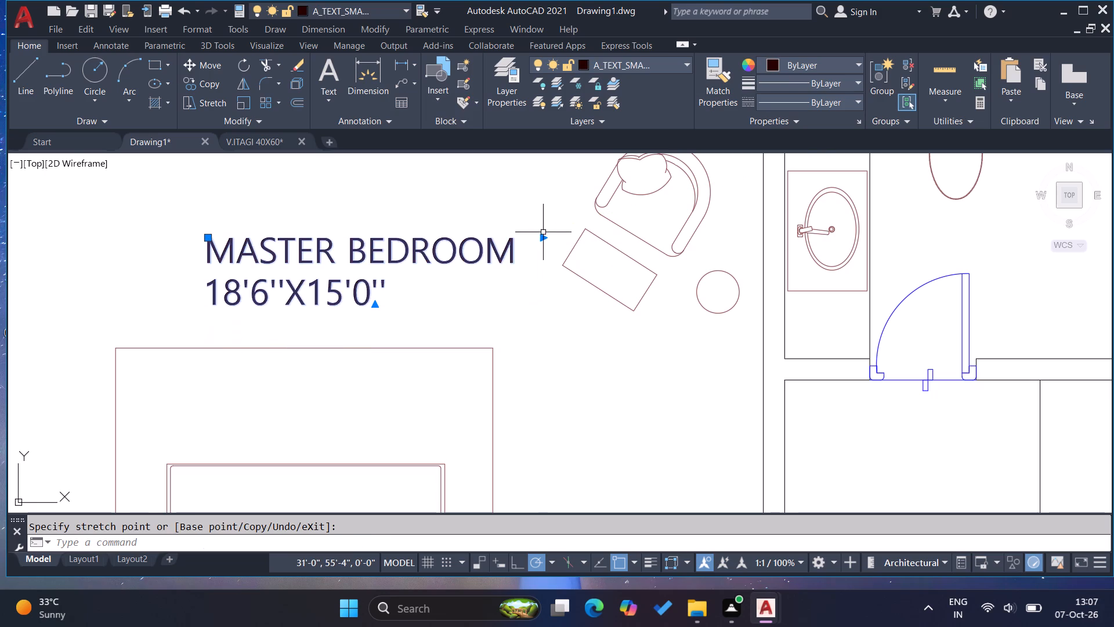
{"action": "key", "text": "Escape"}
{"action": "key", "text": "Escape"}
{"action": "key", "text": "Escape"}
Indent the 18'6''X15'0'' size line with five spaces to centre it beneath MASTER BEDROOM.
{"action": "double_click", "coordinate": [301, 300]}
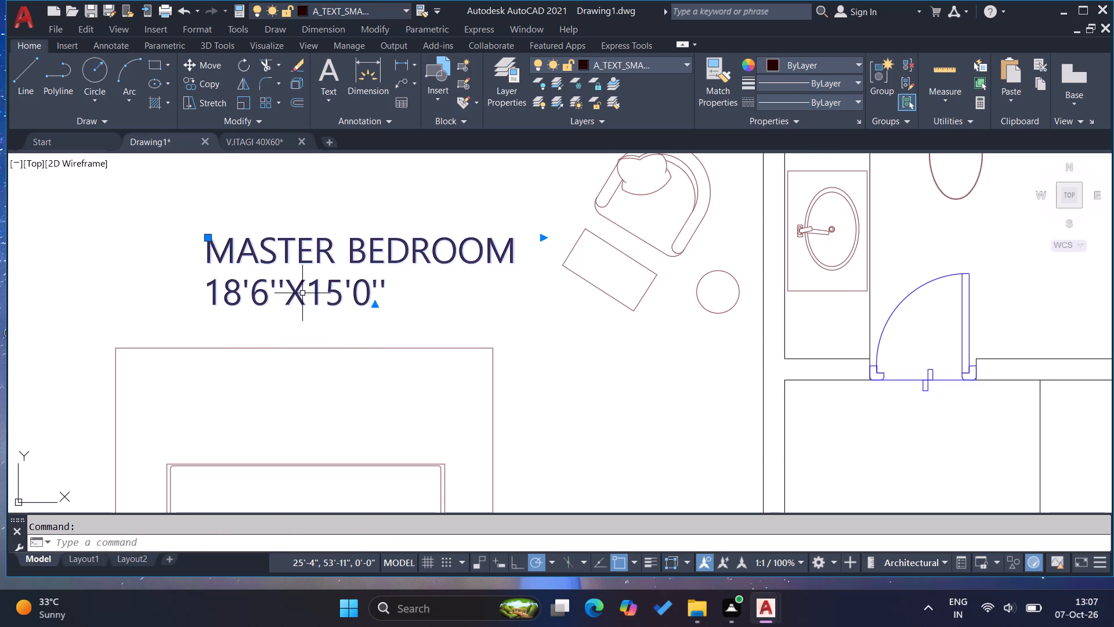
{"action": "double_click", "coordinate": [236, 286]}
{"action": "left_click", "coordinate": [207, 293]}
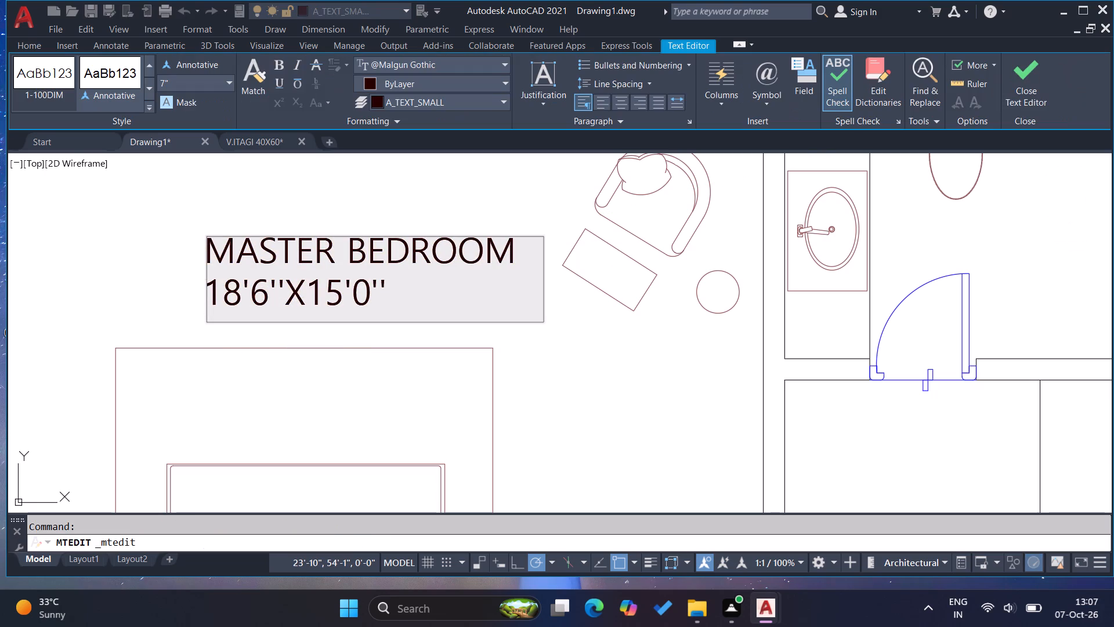
{"action": "key", "text": "space"}
{"action": "key", "text": "space"}
{"action": "key", "text": "space"}
{"action": "key", "text": "space"}
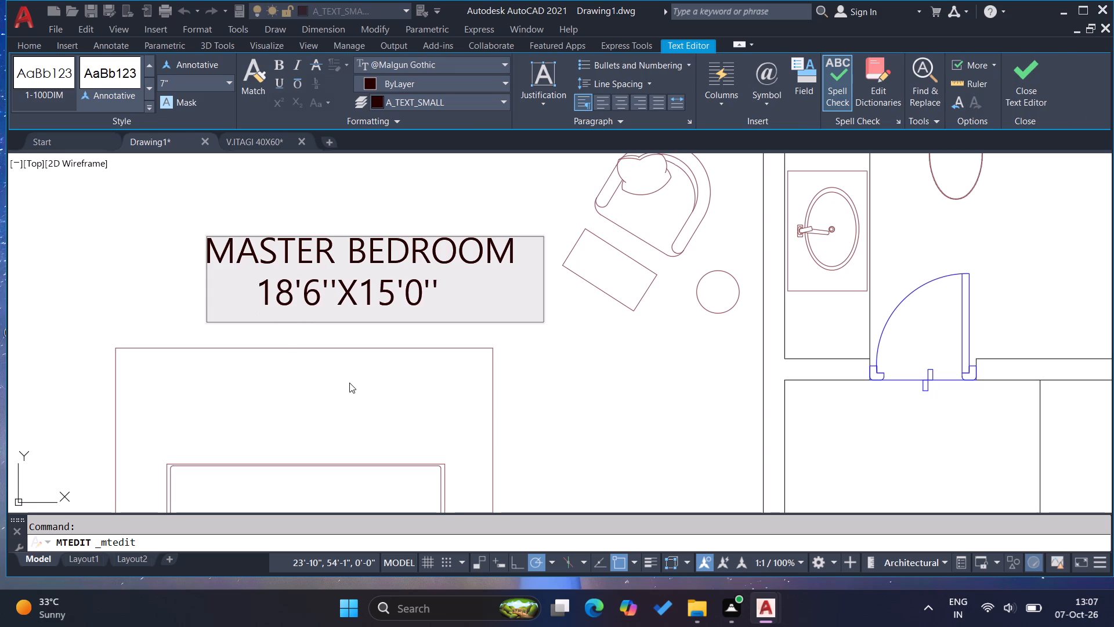
{"action": "key", "text": "space"}
{"action": "left_click", "coordinate": [353, 376]}
Move the MASTER BEDROOM label horizontally away from the armchair so it lines up with the middle of the bed.
{"action": "scroll", "coordinate": [368, 271], "scroll_direction": "down", "scroll_amount": 2}
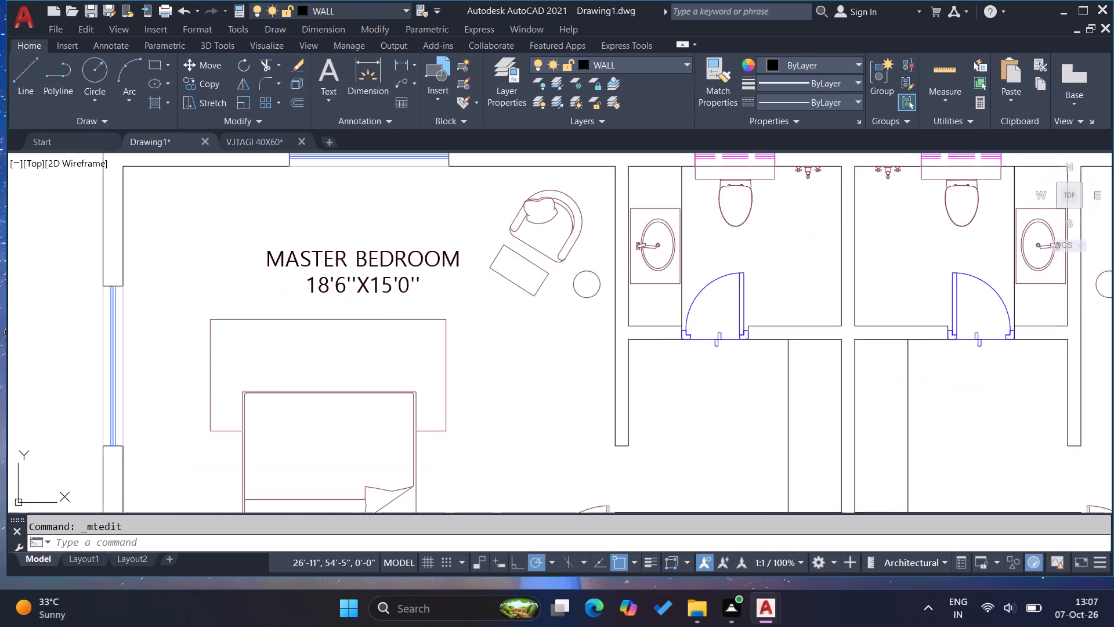
{"action": "scroll", "coordinate": [348, 316], "scroll_direction": "down", "scroll_amount": 1}
{"action": "left_click", "coordinate": [355, 288]}
{"action": "key", "text": "m"}
{"action": "key", "text": "Return"}
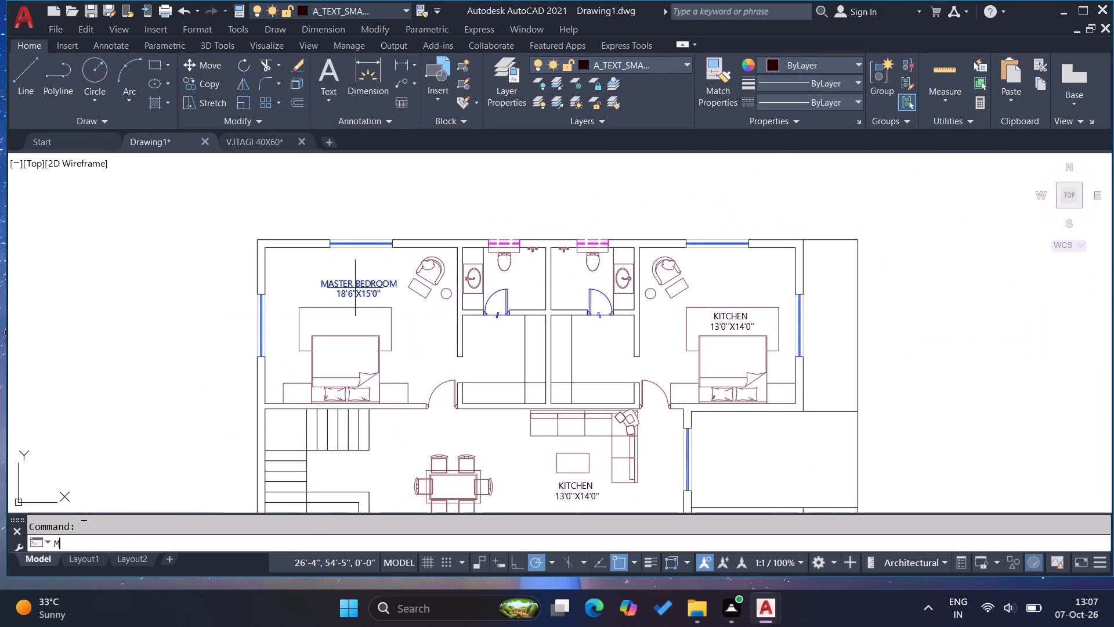
{"action": "scroll", "coordinate": [348, 284], "scroll_direction": "up", "scroll_amount": 2}
{"action": "left_click", "coordinate": [345, 283]}
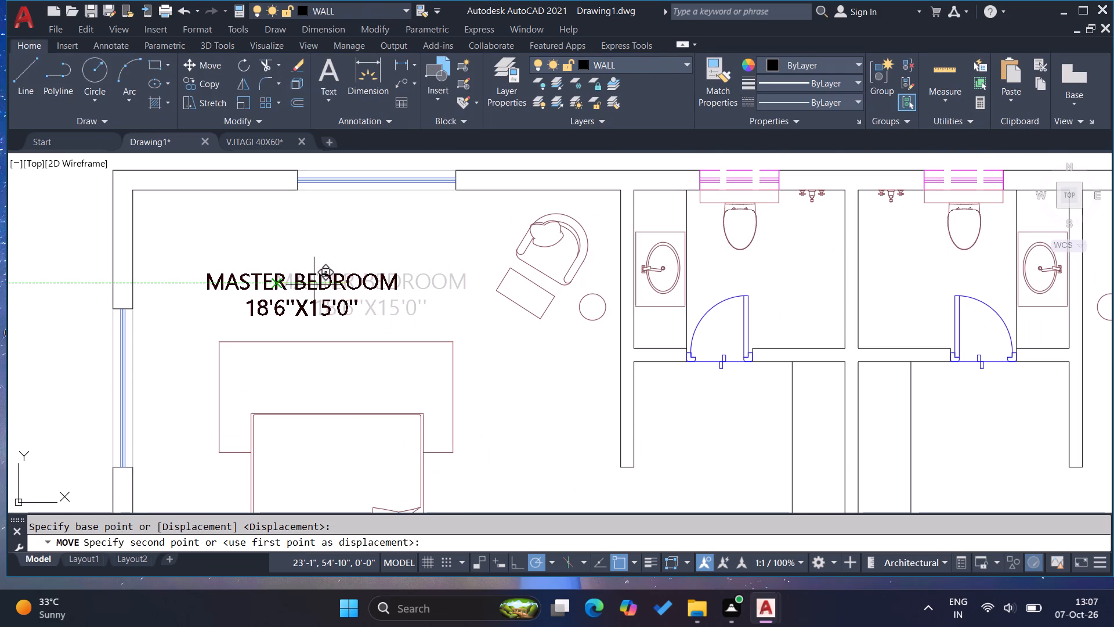
{"action": "scroll", "coordinate": [321, 284], "scroll_direction": "up", "scroll_amount": 2}
{"action": "left_click", "coordinate": [299, 286]}
Delete the KITCHEN label from the other bedroom, on the far side of the two bathrooms.
{"action": "scroll", "coordinate": [303, 287], "scroll_direction": "down", "scroll_amount": 2}
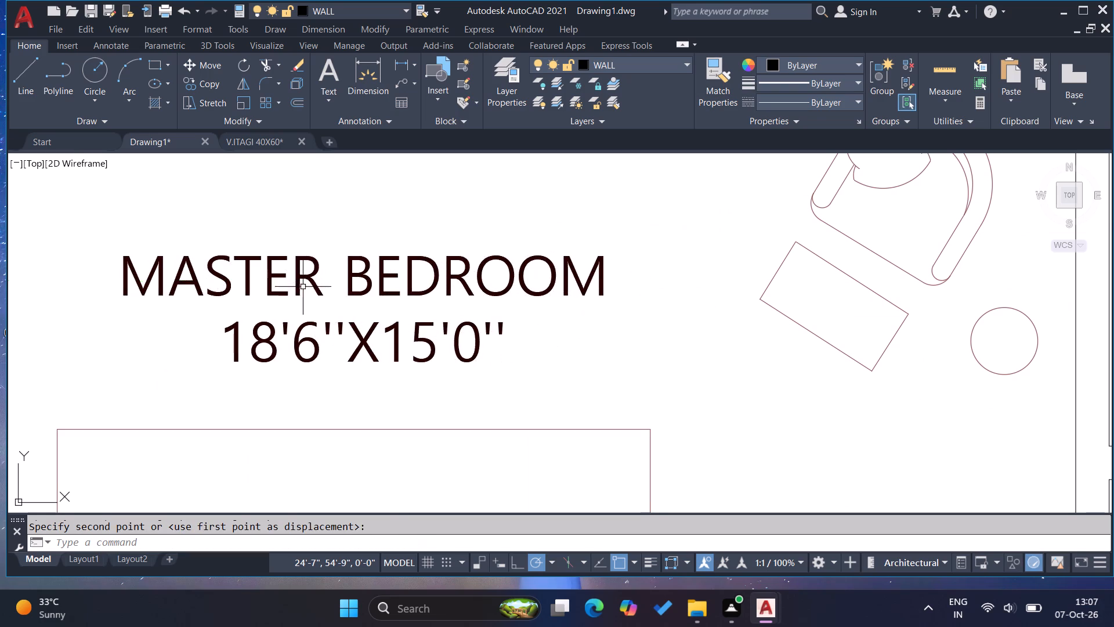
{"action": "scroll", "coordinate": [303, 300], "scroll_direction": "down", "scroll_amount": 3}
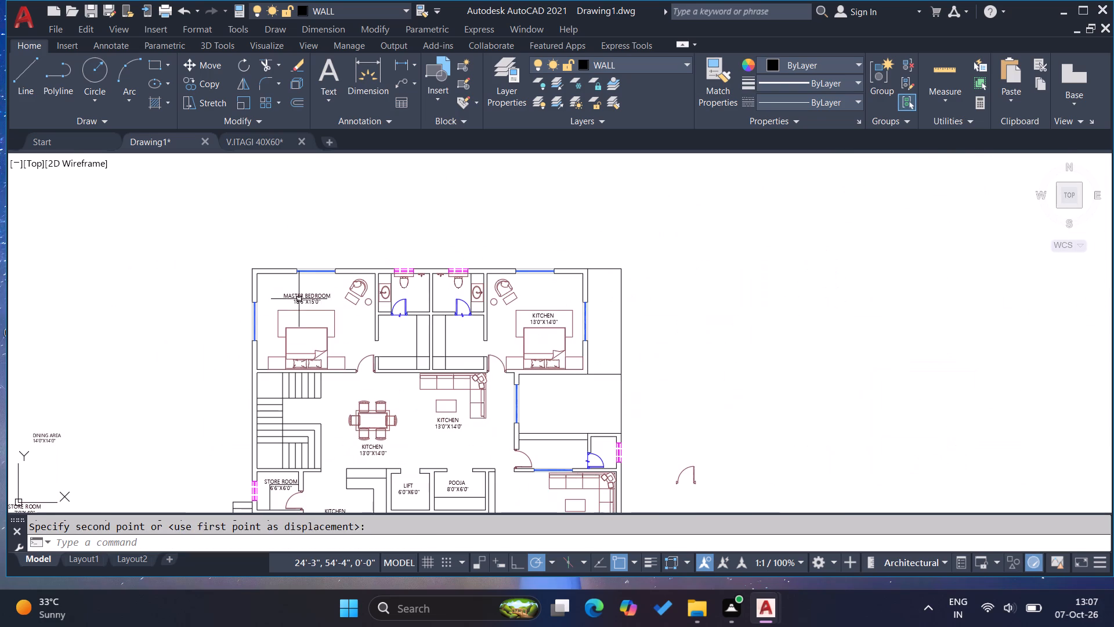
{"action": "scroll", "coordinate": [297, 298], "scroll_direction": "up", "scroll_amount": 2}
{"action": "scroll", "coordinate": [253, 296], "scroll_direction": "down", "scroll_amount": 2}
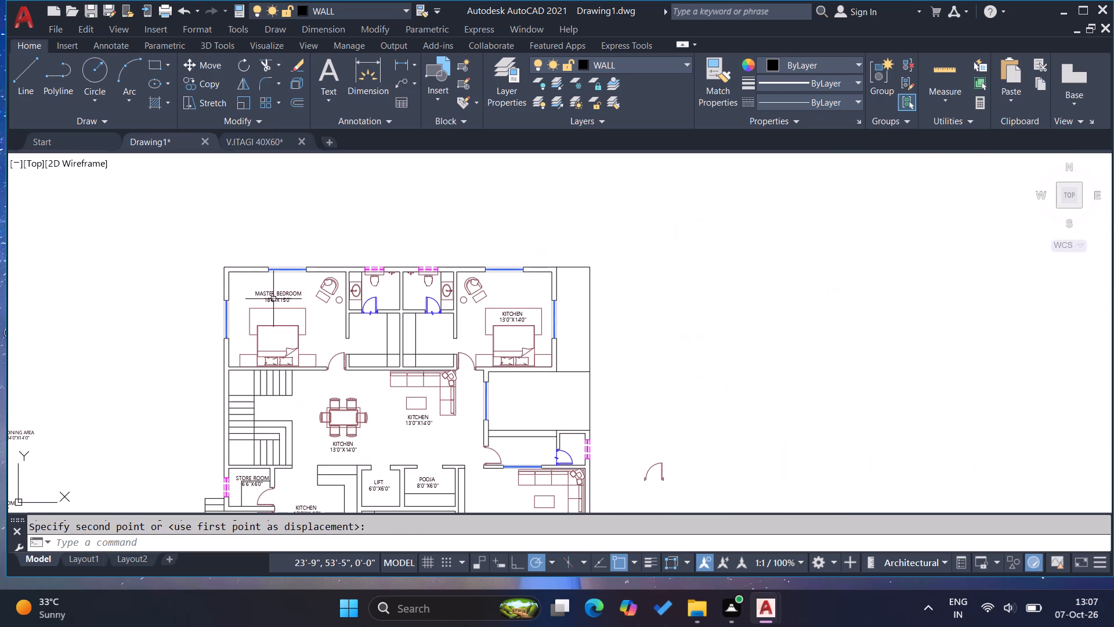
{"action": "left_click", "coordinate": [513, 318]}
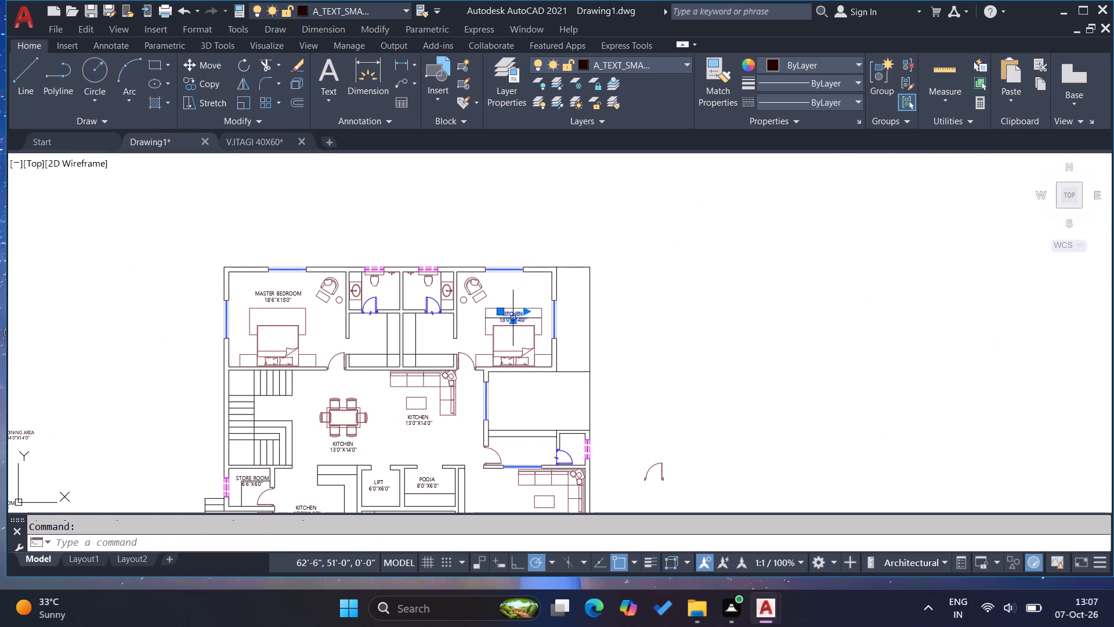
{"action": "key", "text": "Delete"}
Copy the MASTER BEDROOM label into the other bedroom, using the matching inner wall corners of both rooms as reference points.
{"action": "left_click", "coordinate": [287, 295]}
{"action": "key", "text": "c"}
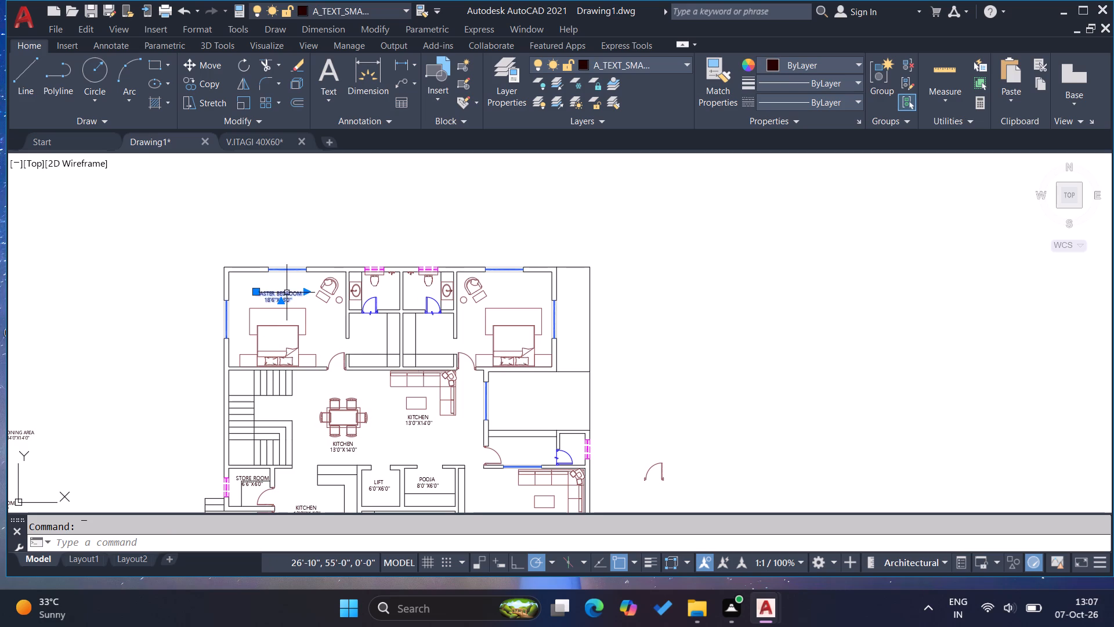
{"action": "key", "text": "o"}
{"action": "key", "text": "Return"}
{"action": "scroll", "coordinate": [243, 276], "scroll_direction": "up", "scroll_amount": 2}
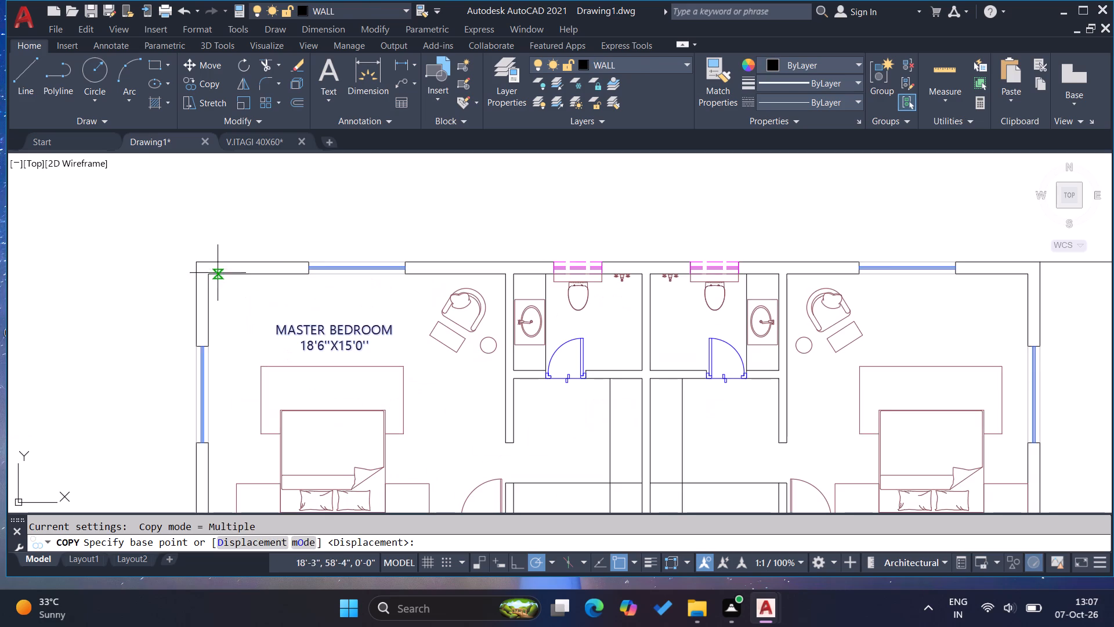
{"action": "left_click", "coordinate": [209, 275]}
{"action": "scroll", "coordinate": [143, 287], "scroll_direction": "down", "scroll_amount": 2}
{"action": "scroll", "coordinate": [404, 289], "scroll_direction": "up", "scroll_amount": 1}
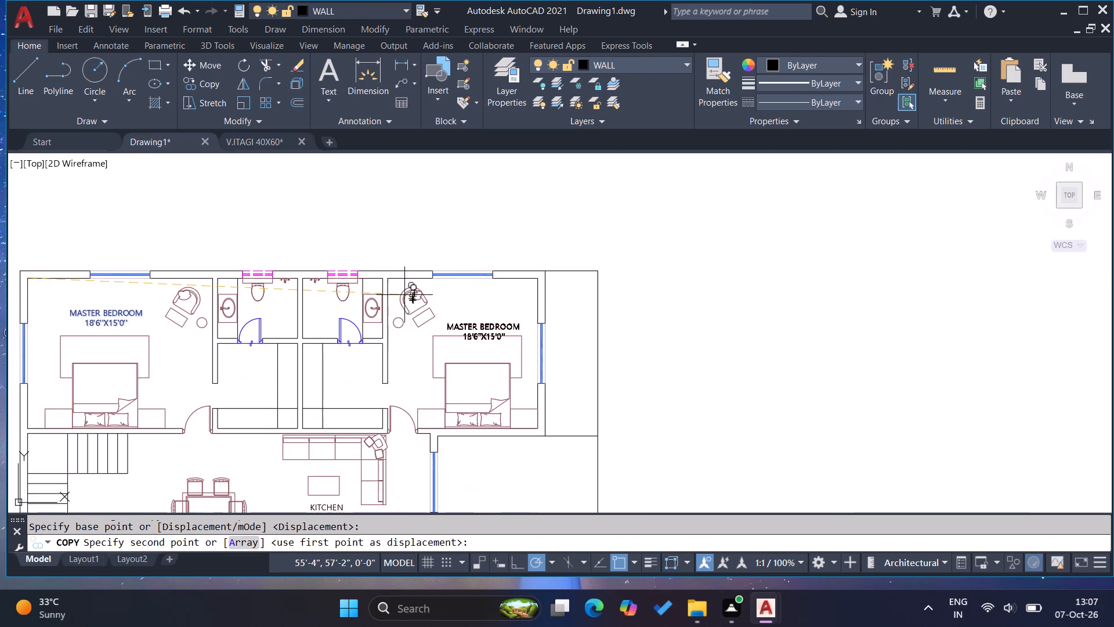
{"action": "left_click", "coordinate": [388, 280]}
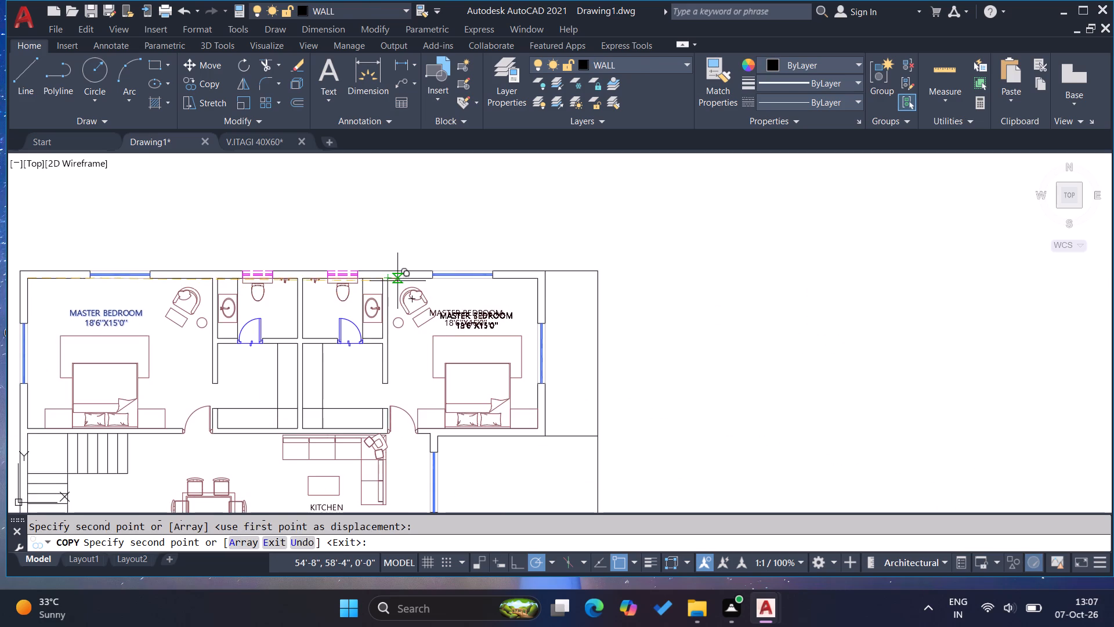
{"action": "key", "text": "Escape"}
{"action": "key", "text": "Escape"}
{"action": "key", "text": "Escape"}
Move the copied MASTER BEDROOM label horizontally about 1'-3" so it clears the armchair's footstool.
{"action": "scroll", "coordinate": [462, 319], "scroll_direction": "up", "scroll_amount": 2}
{"action": "left_click", "coordinate": [473, 316]}
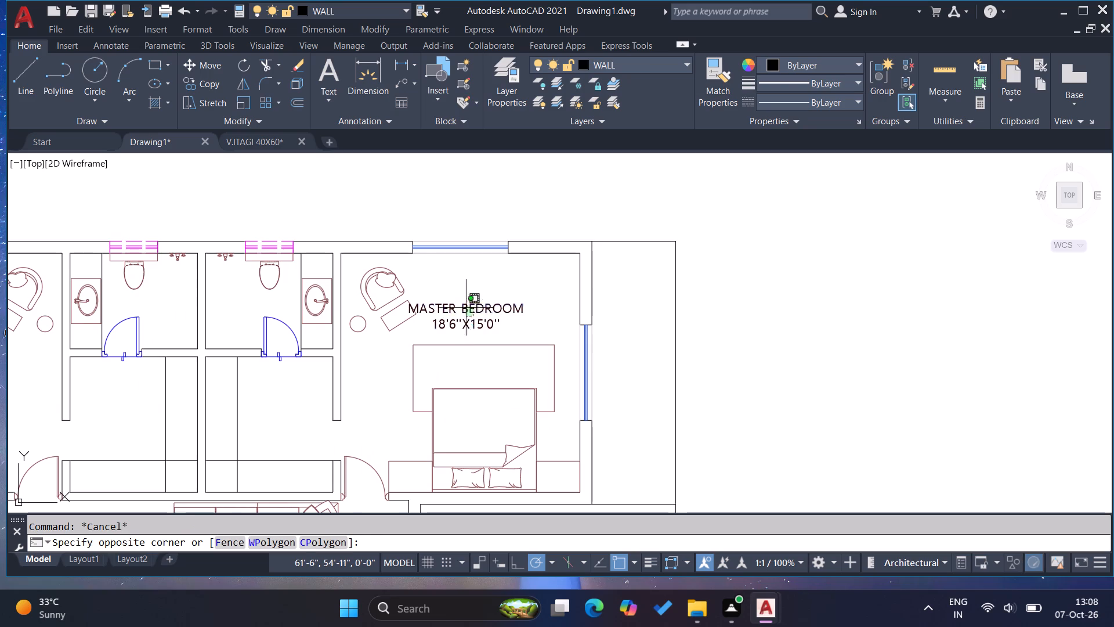
{"action": "left_click", "coordinate": [466, 308]}
{"action": "key", "text": "m"}
{"action": "key", "text": "Return"}
{"action": "scroll", "coordinate": [465, 307], "scroll_direction": "up", "scroll_amount": 2}
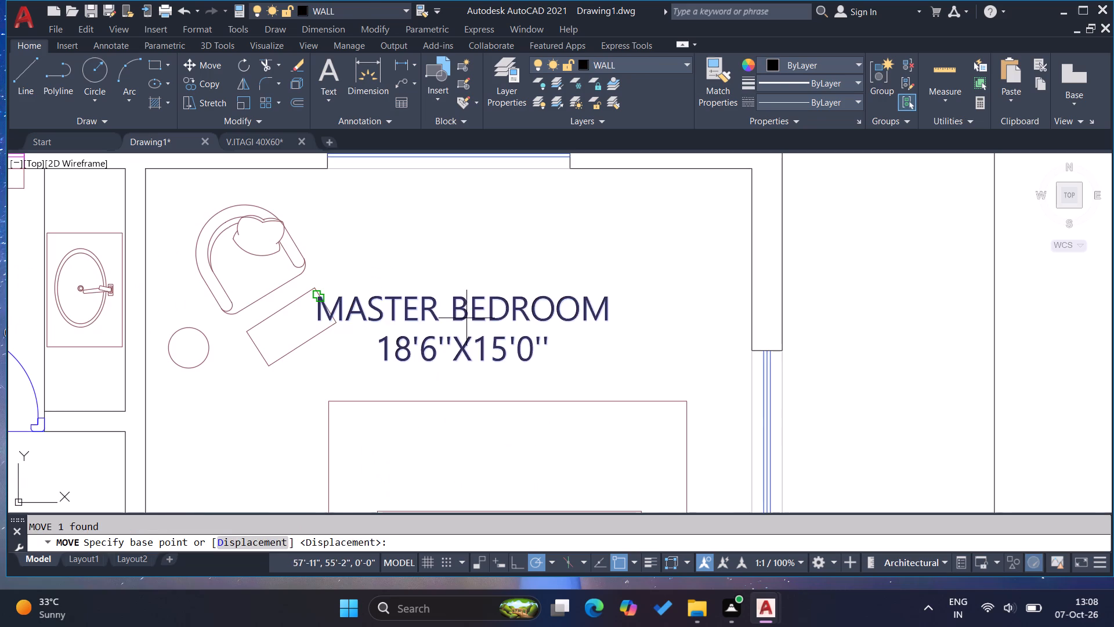
{"action": "left_click", "coordinate": [468, 319]}
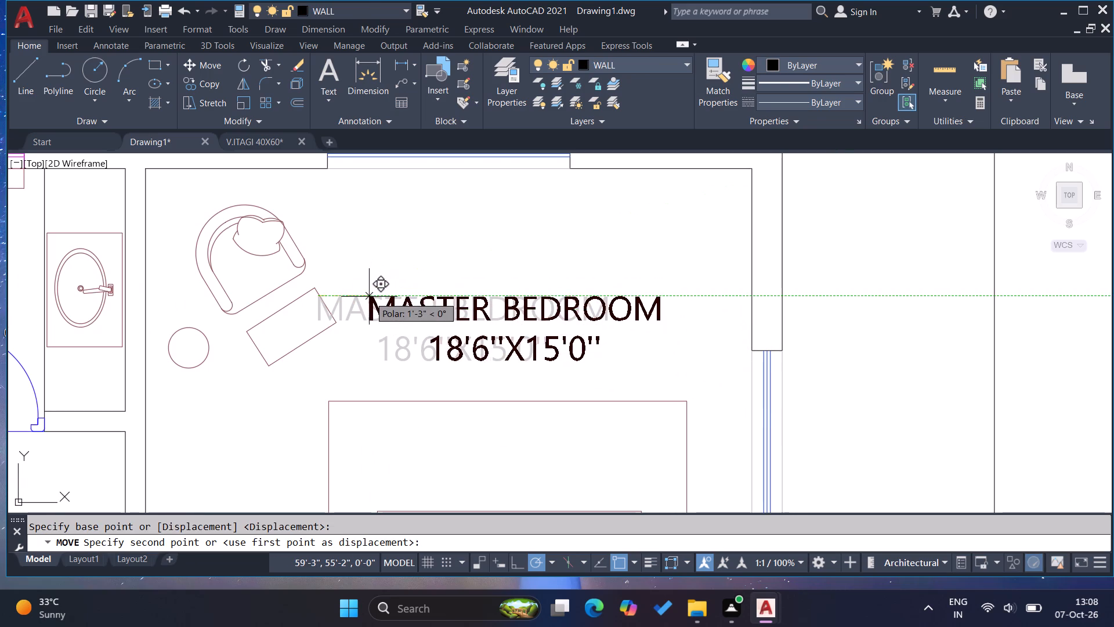
{"action": "left_click", "coordinate": [369, 297]}
{"action": "key", "text": "Escape"}
{"action": "key", "text": "Escape"}
{"action": "key", "text": "Escape"}
{"action": "key", "text": "Escape"}
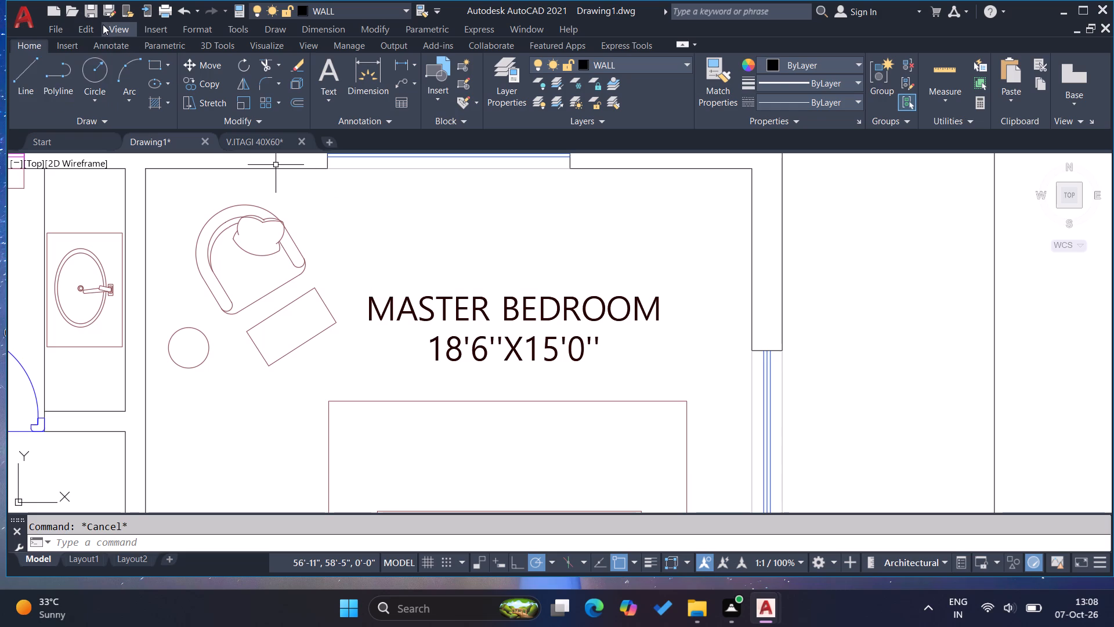
{"action": "key", "text": "Escape"}
{"action": "key", "text": "Escape"}
{"action": "key", "text": "Escape"}
{"action": "key", "text": "Escape"}
Add a linear dimension across the inner width of the second master bedroom, placed outside its top window wall.
{"action": "left_click", "coordinate": [395, 65]}
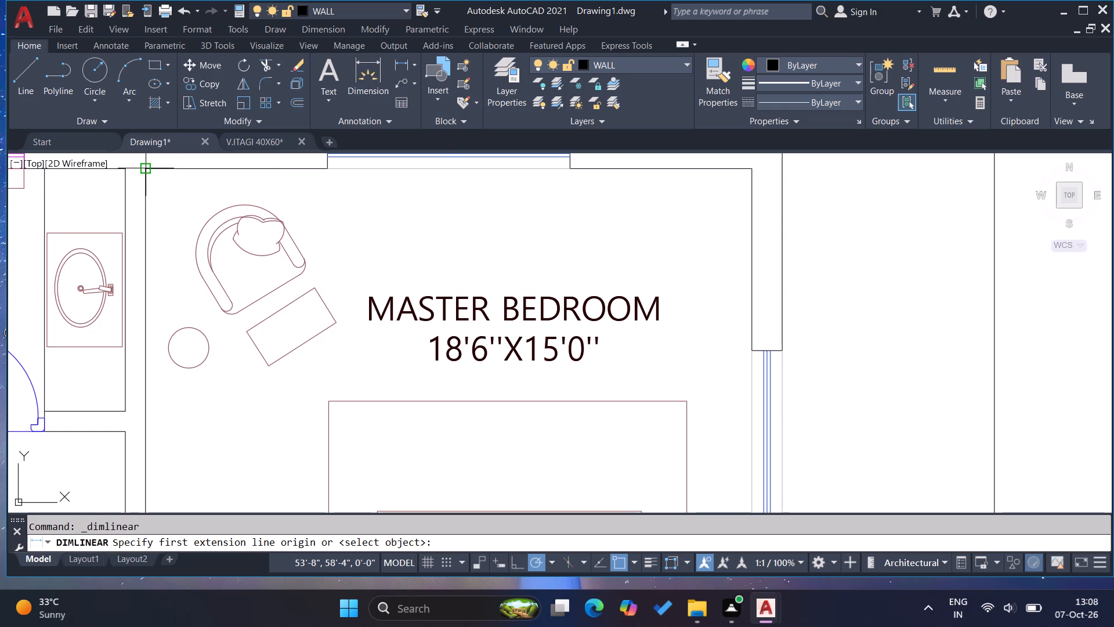
{"action": "left_click", "coordinate": [147, 167]}
{"action": "scroll", "coordinate": [500, 242], "scroll_direction": "down", "scroll_amount": 2}
{"action": "left_click", "coordinate": [598, 216]}
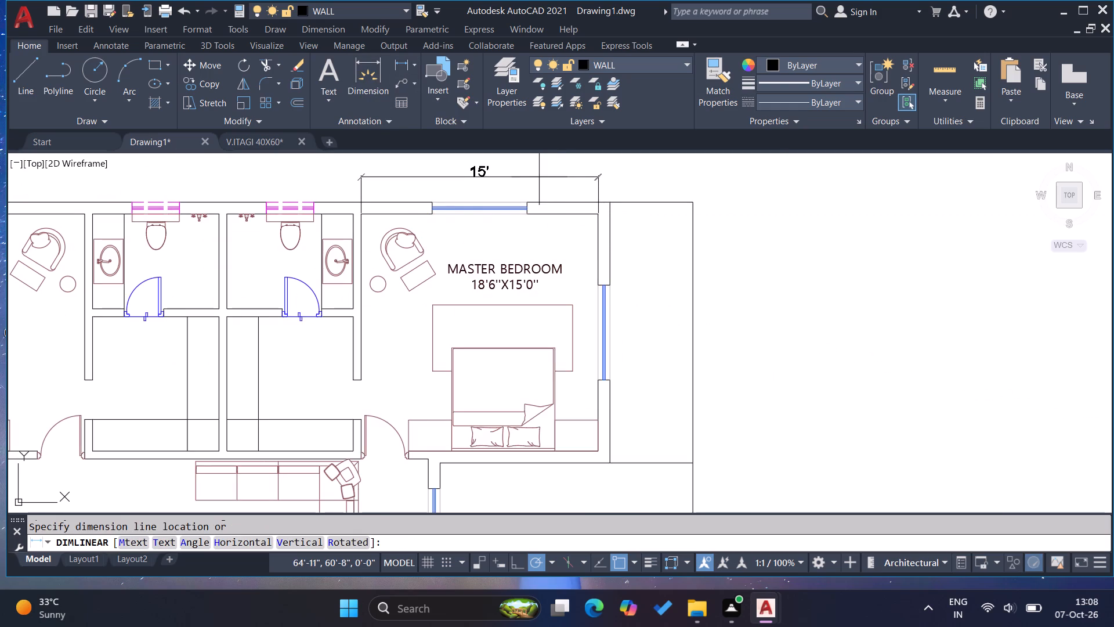
{"action": "left_click", "coordinate": [538, 177]}
Add a vertical linear dimension for the second master bedroom's inner depth, placed outside its side window wall.
{"action": "left_click", "coordinate": [399, 62]}
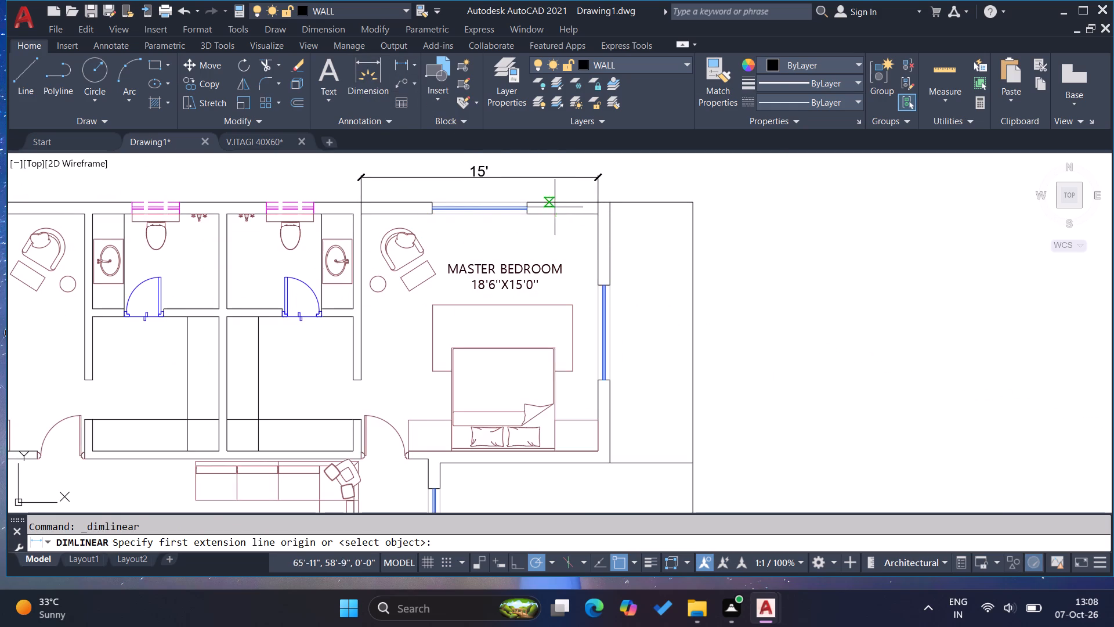
{"action": "left_click", "coordinate": [562, 210]}
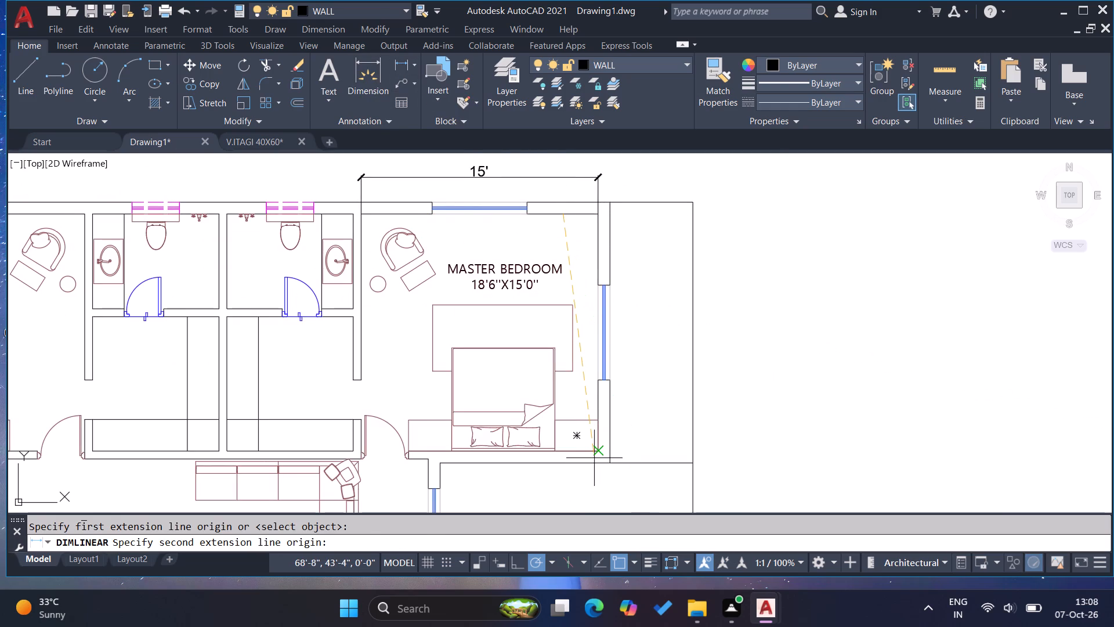
{"action": "left_click", "coordinate": [595, 456]}
{"action": "left_click", "coordinate": [747, 401]}
{"action": "key", "text": "Escape"}
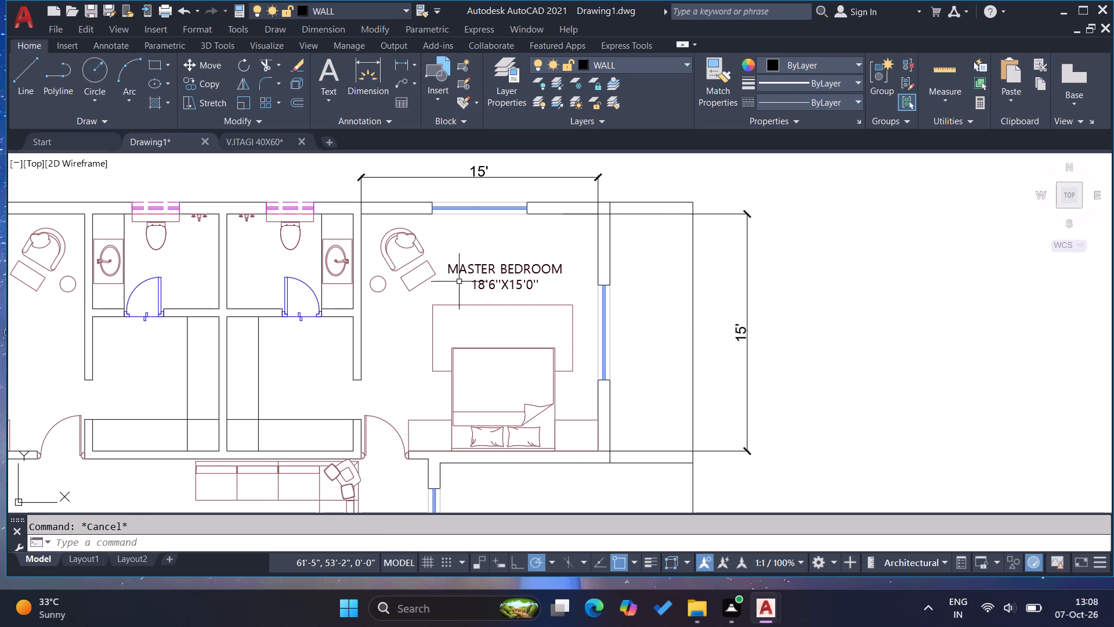
Change the size line of the second MASTER BEDROOM label, in the room just dimensioned, to 15'0''X15'0''.
{"action": "double_click", "coordinate": [482, 283]}
{"action": "scroll", "coordinate": [481, 283], "scroll_direction": "up", "scroll_amount": 5}
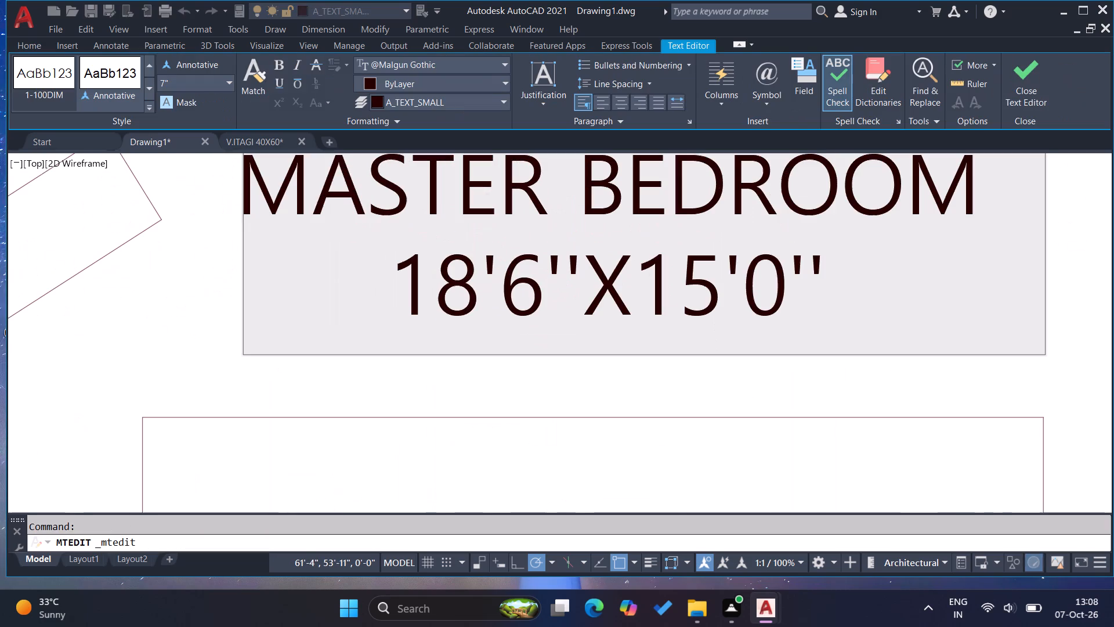
{"action": "left_click", "coordinate": [483, 284]}
{"action": "key", "text": "BackSpace"}
{"action": "key", "text": "5"}
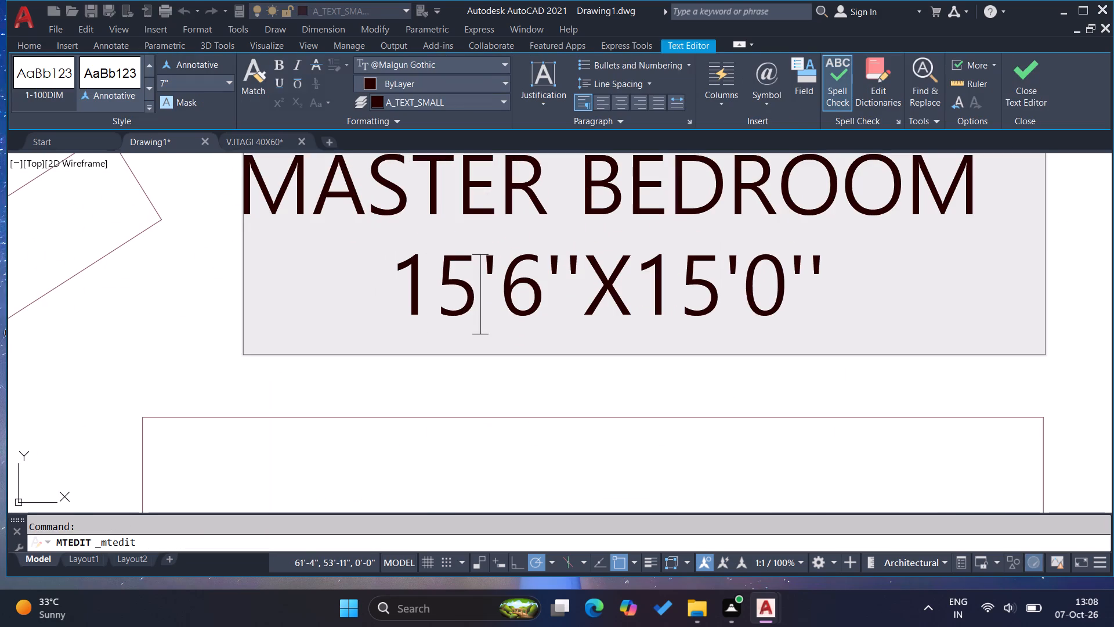
{"action": "left_click", "coordinate": [544, 290]}
{"action": "key", "text": "BackSpace"}
{"action": "key", "text": "0"}
{"action": "left_click", "coordinate": [558, 375]}
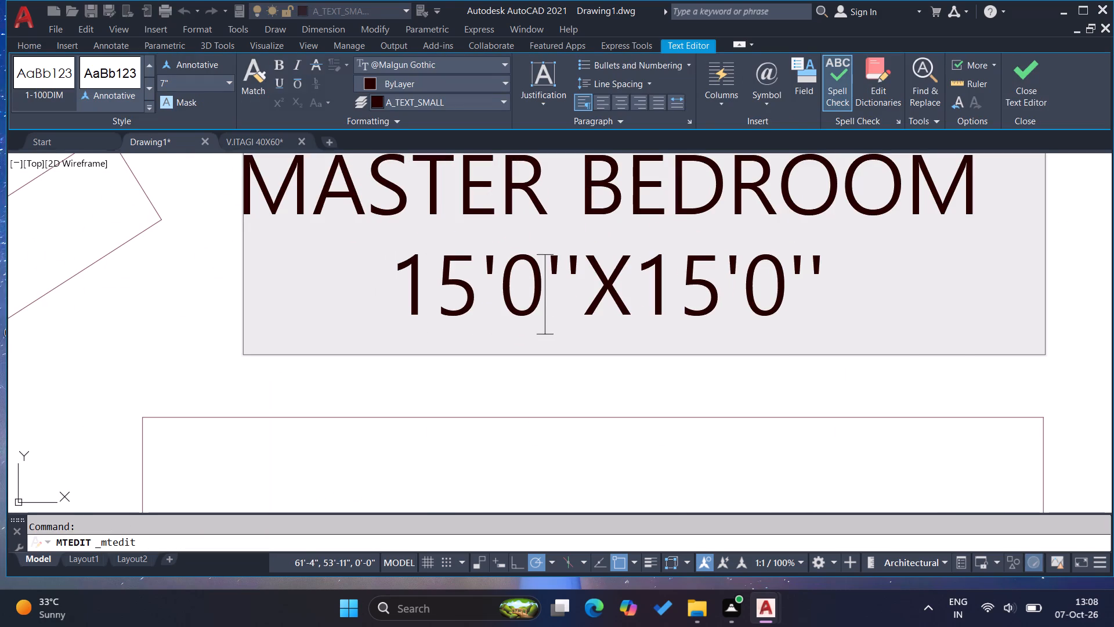
Delete the depth and width dimensions placed outside the second master bedroom.
{"action": "scroll", "coordinate": [415, 307], "scroll_direction": "down", "scroll_amount": 3}
{"action": "scroll", "coordinate": [387, 358], "scroll_direction": "down", "scroll_amount": 2}
{"action": "scroll", "coordinate": [587, 341], "scroll_direction": "down", "scroll_amount": 2}
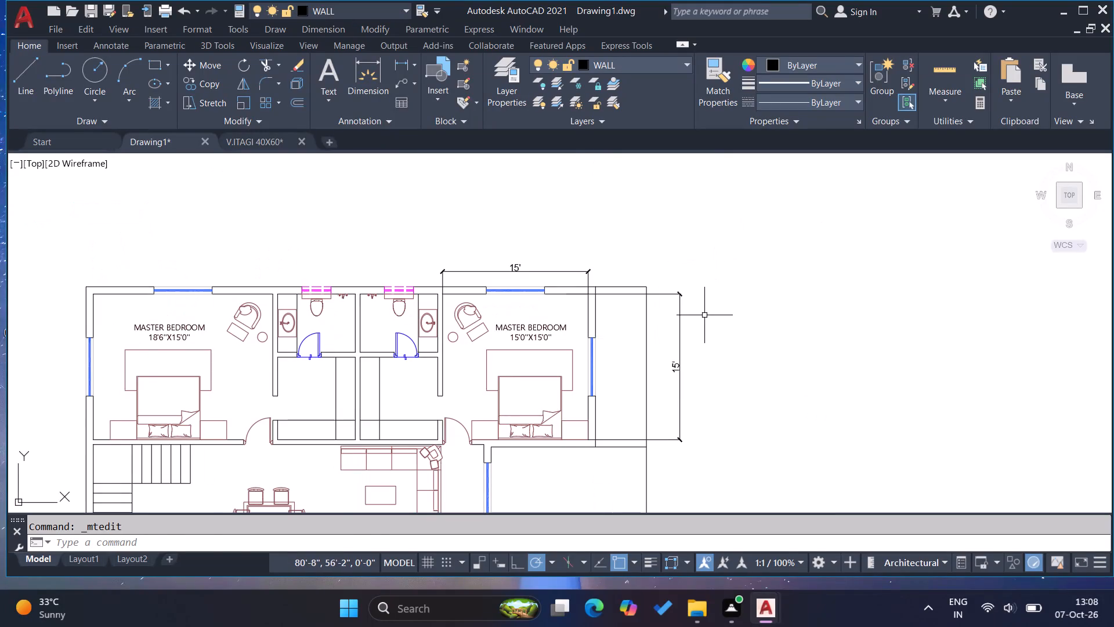
{"action": "left_click", "coordinate": [704, 315]}
{"action": "left_click", "coordinate": [668, 269]}
{"action": "key", "text": "Delete"}
{"action": "left_click", "coordinate": [616, 271]}
{"action": "left_click", "coordinate": [561, 250]}
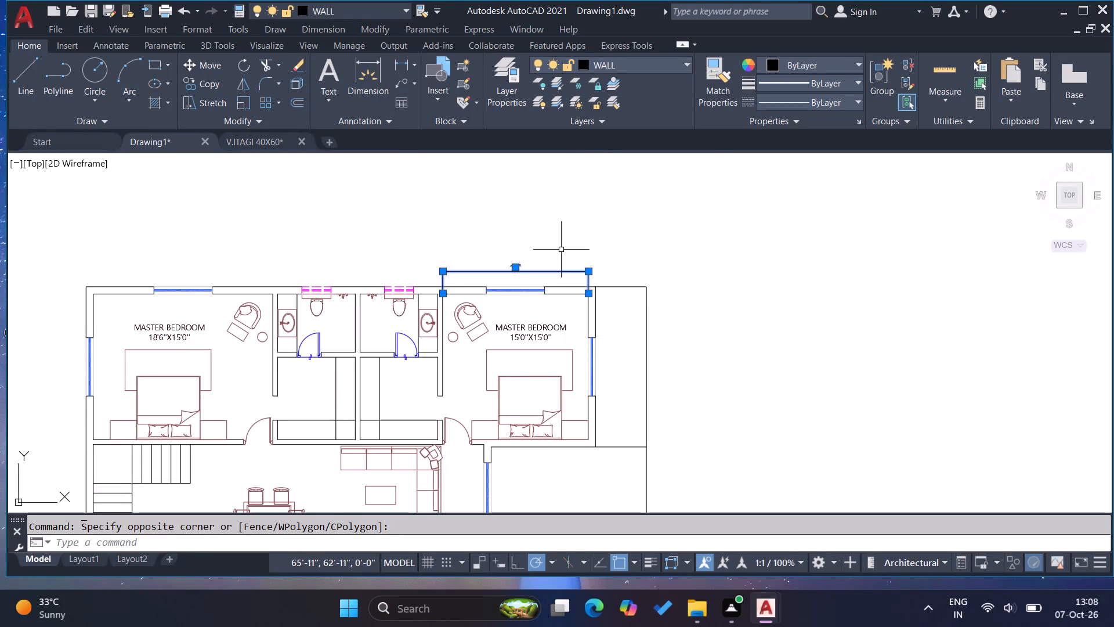
{"action": "key", "text": "Delete"}
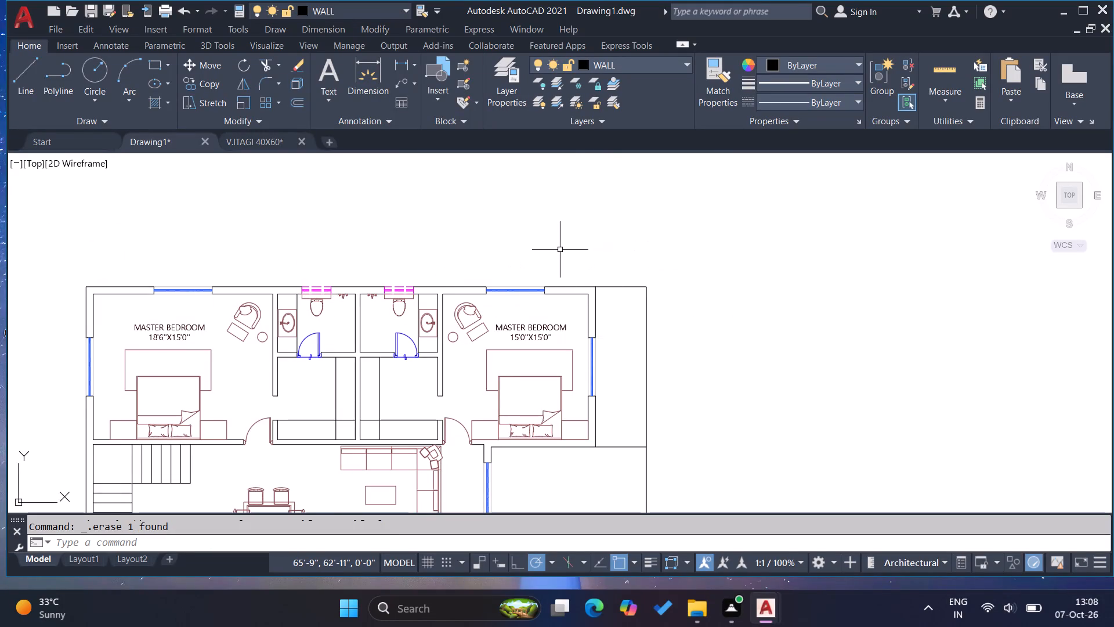
Copy the KITCHEN label beside the sofa into the bathroom adjoining the 18'6''X15'0'' master bedroom.
{"action": "scroll", "coordinate": [484, 298], "scroll_direction": "down", "scroll_amount": 1}
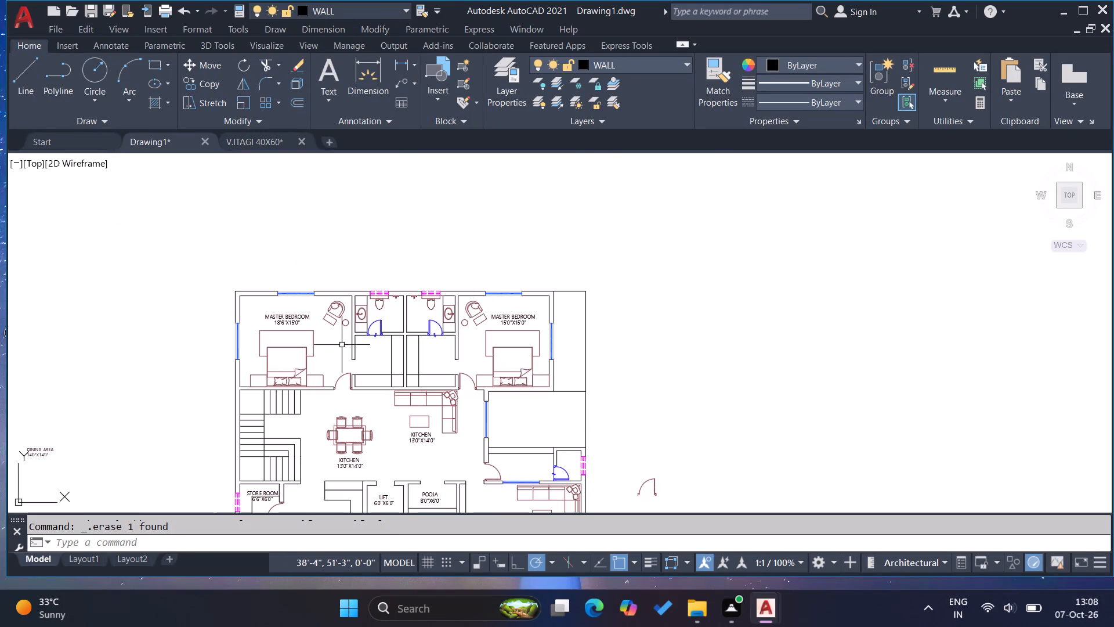
{"action": "left_click", "coordinate": [424, 438]}
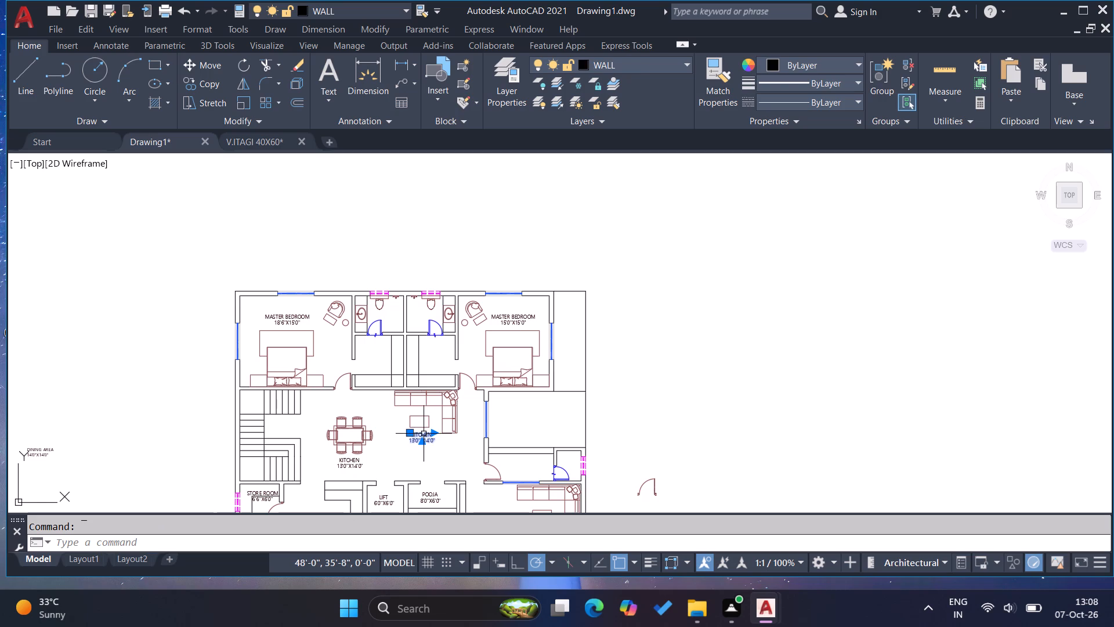
{"action": "type", "text": "CO"}
{"action": "key", "text": "Return"}
{"action": "left_click", "coordinate": [424, 433]}
{"action": "scroll", "coordinate": [381, 320], "scroll_direction": "up", "scroll_amount": 2}
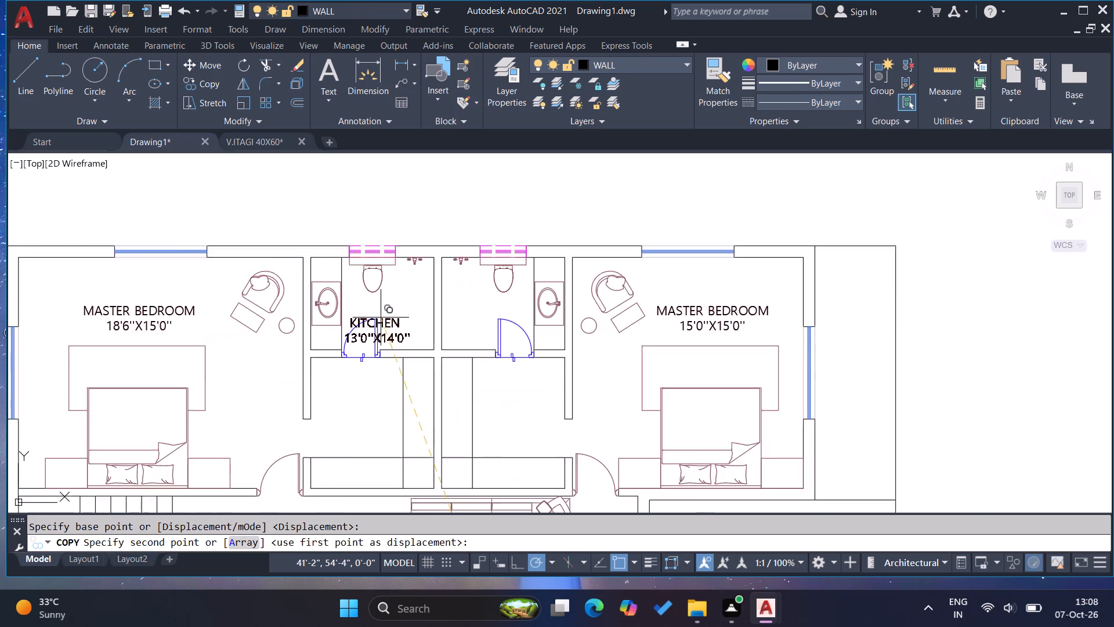
{"action": "scroll", "coordinate": [380, 317], "scroll_direction": "up", "scroll_amount": 1}
{"action": "scroll", "coordinate": [399, 272], "scroll_direction": "up", "scroll_amount": 2}
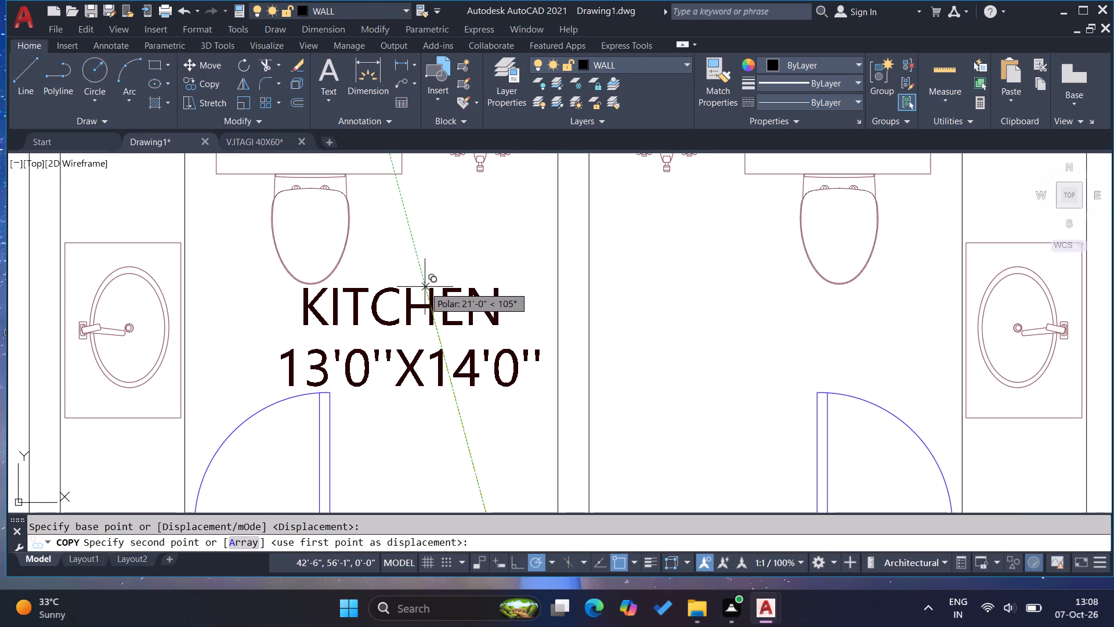
{"action": "left_click", "coordinate": [425, 287]}
{"action": "key", "text": "Escape"}
{"action": "key", "text": "Escape"}
{"action": "key", "text": "Escape"}
Measure that bathroom's inner width and depth with linear dimensions, cancelling each before it is placed.
{"action": "scroll", "coordinate": [418, 312], "scroll_direction": "down", "scroll_amount": 2}
{"action": "left_click", "coordinate": [395, 72]}
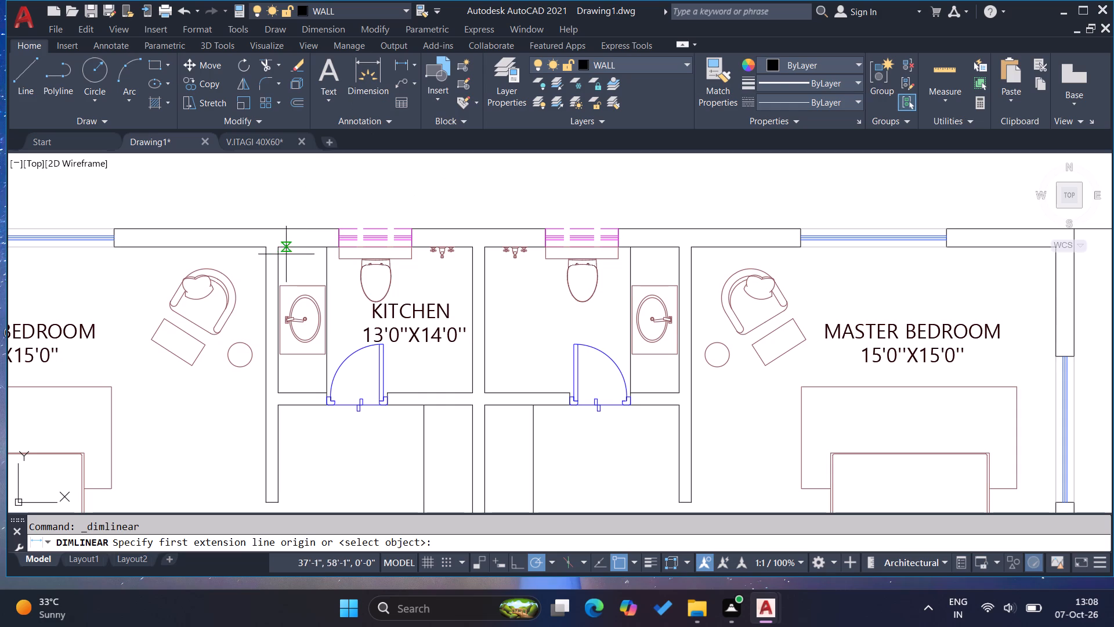
{"action": "left_click", "coordinate": [276, 247]}
{"action": "left_click", "coordinate": [468, 246]}
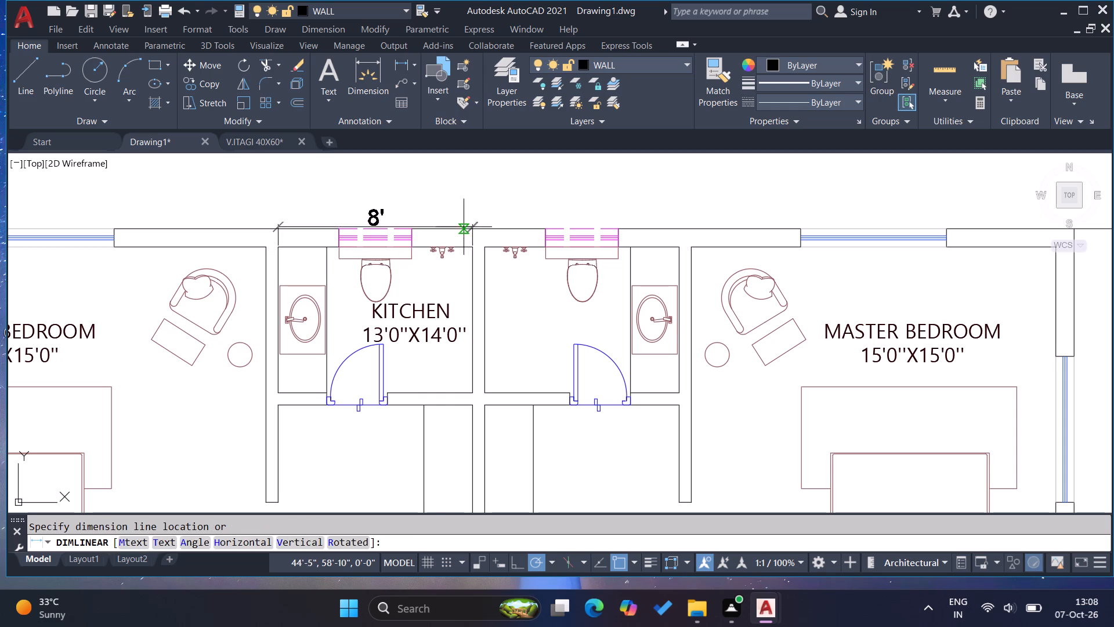
{"action": "key", "text": "Escape"}
{"action": "key", "text": "Escape"}
{"action": "left_click", "coordinate": [394, 67]}
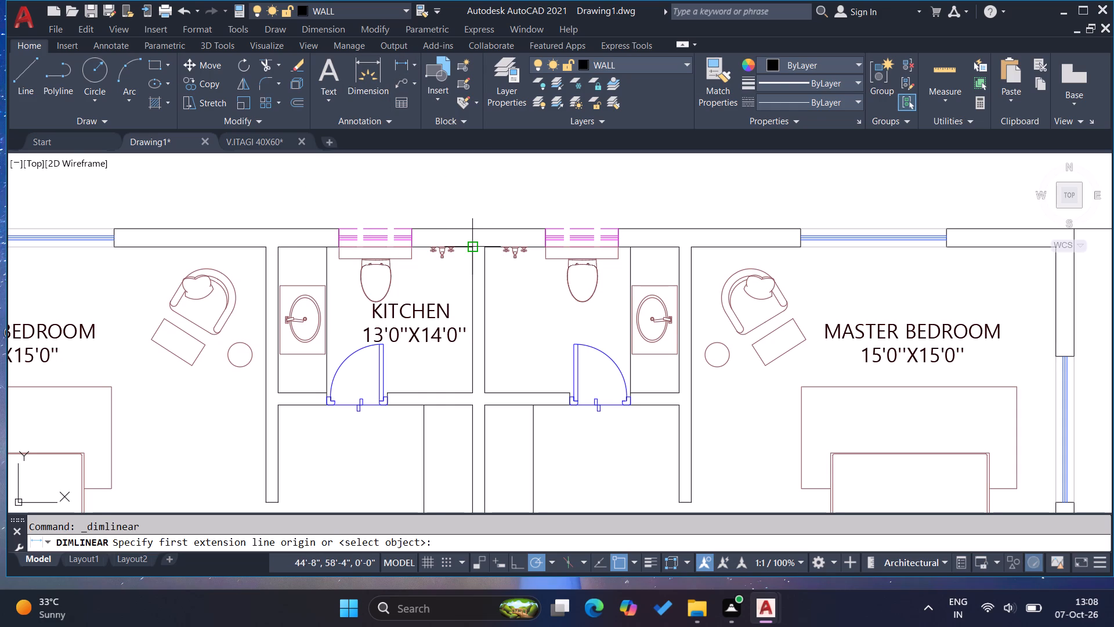
{"action": "left_click", "coordinate": [472, 246]}
{"action": "left_click", "coordinate": [473, 391]}
{"action": "key", "text": "Escape"}
{"action": "key", "text": "Escape"}
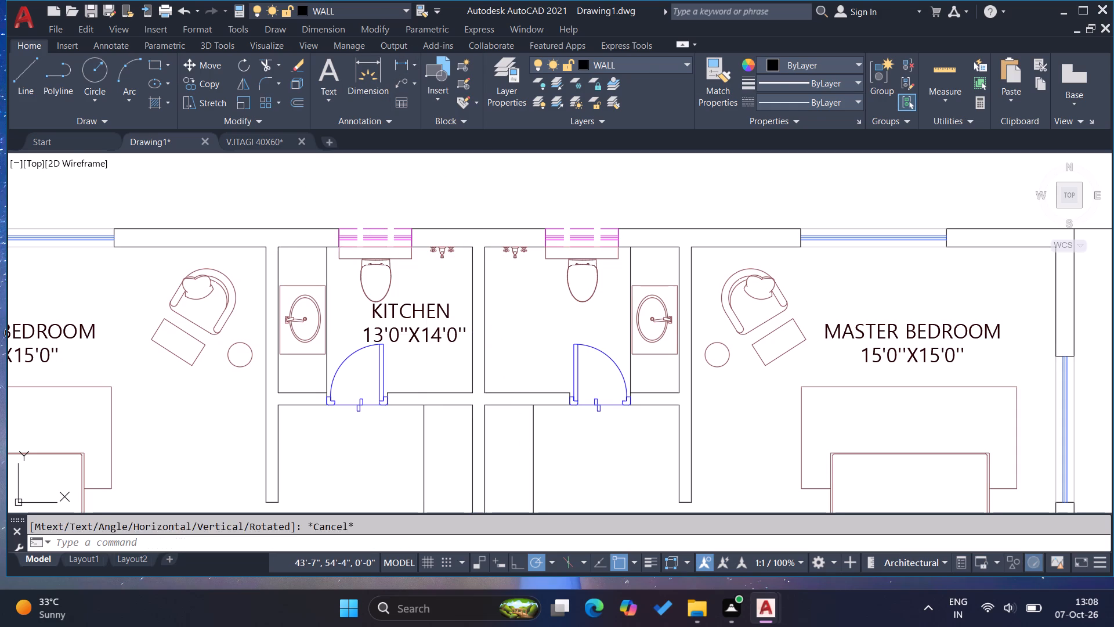
Edit the copied KITCHEN label in the bathroom to read TOILET with the size 8'0''X6'0''.
{"action": "double_click", "coordinate": [422, 331]}
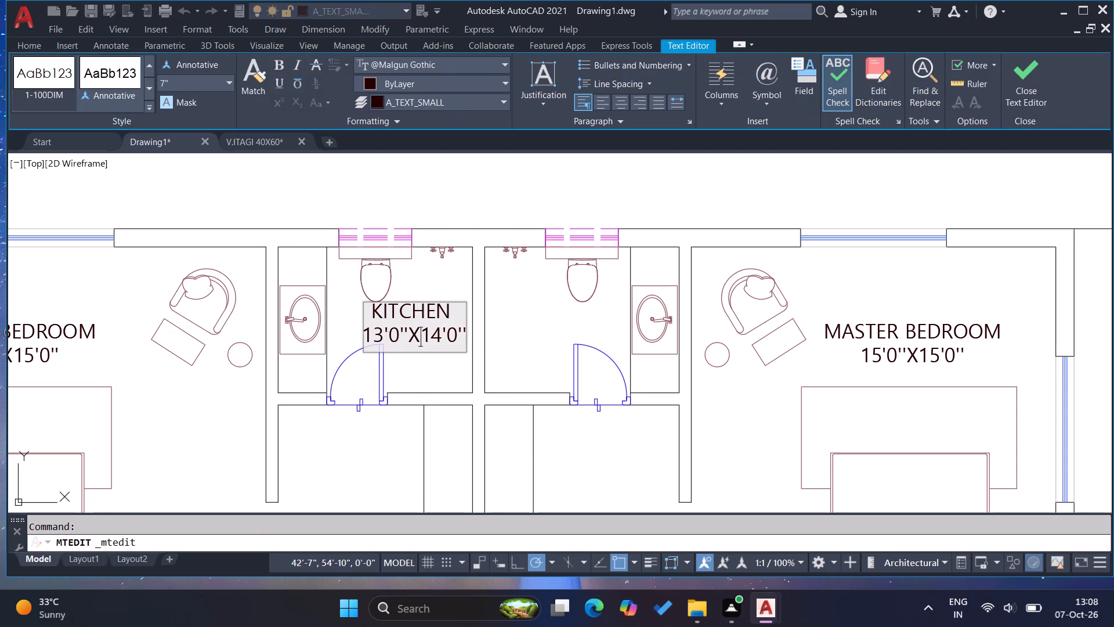
{"action": "left_click_drag", "start_coordinate": [460, 308], "coordinate": [372, 309]}
{"action": "type", "text": "TOILET"}
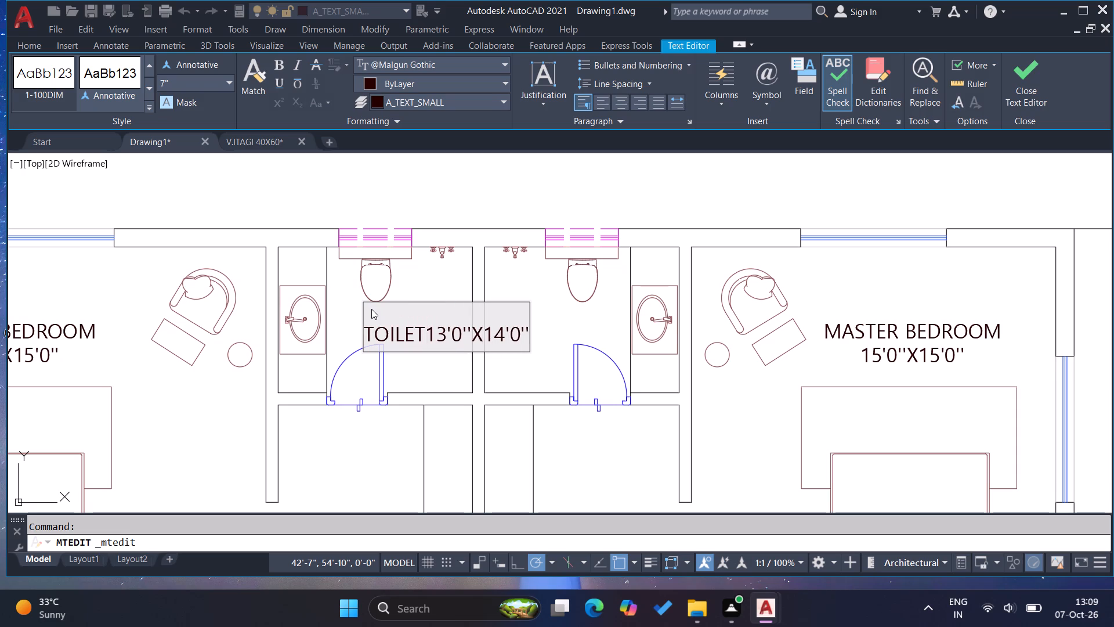
{"action": "key", "text": "Return"}
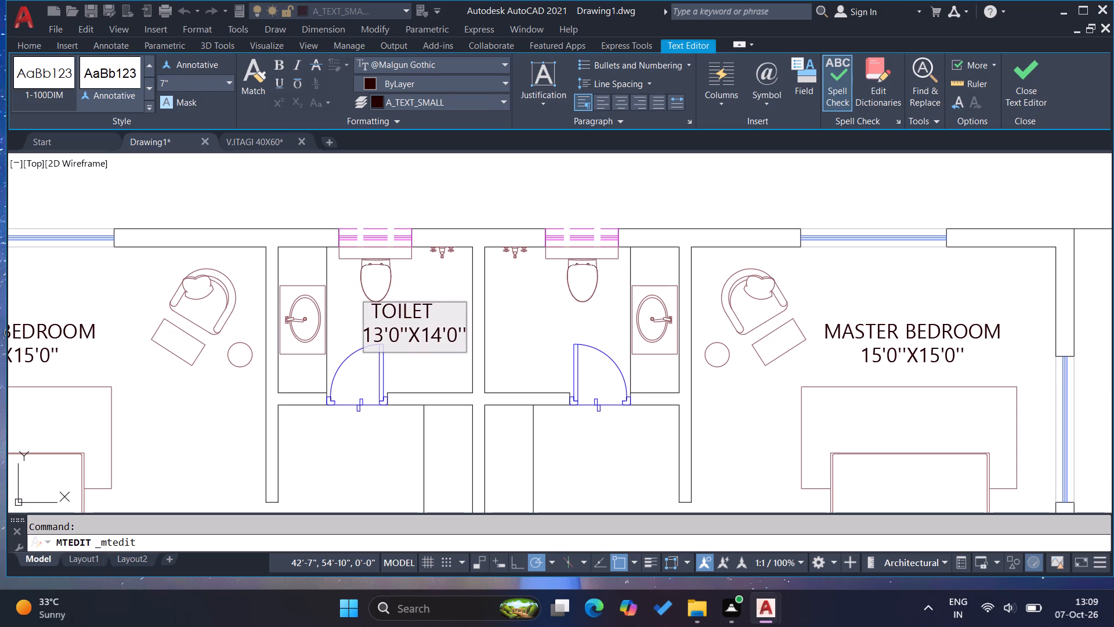
{"action": "left_click", "coordinate": [380, 336]}
{"action": "key", "text": "BackSpace"}
{"action": "key", "text": "BackSpace"}
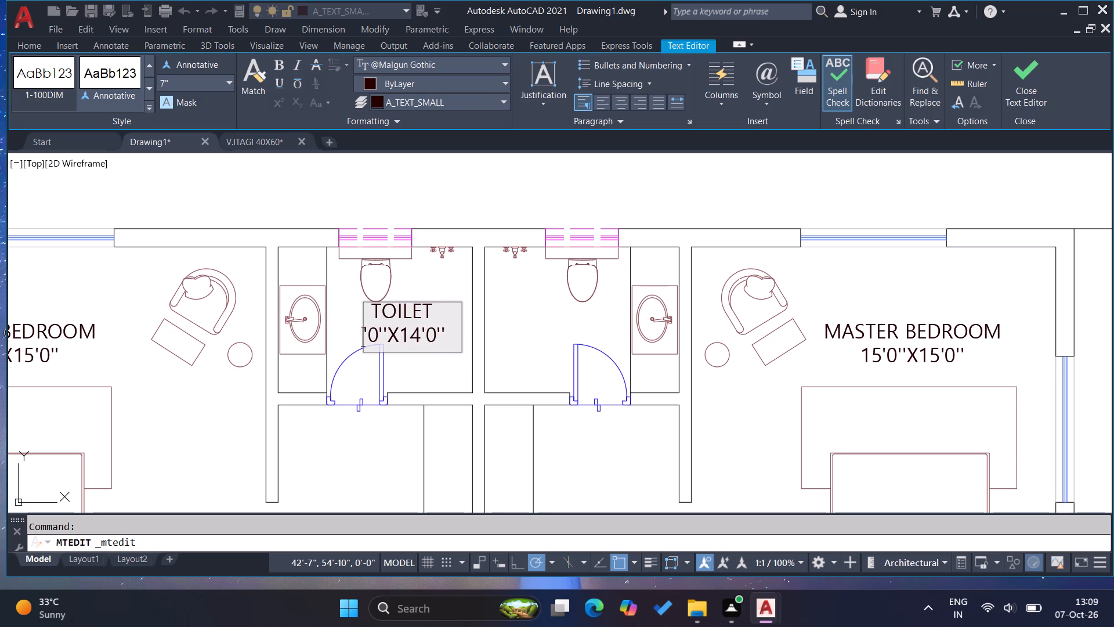
{"action": "key", "text": "8"}
{"action": "left_click", "coordinate": [432, 341]}
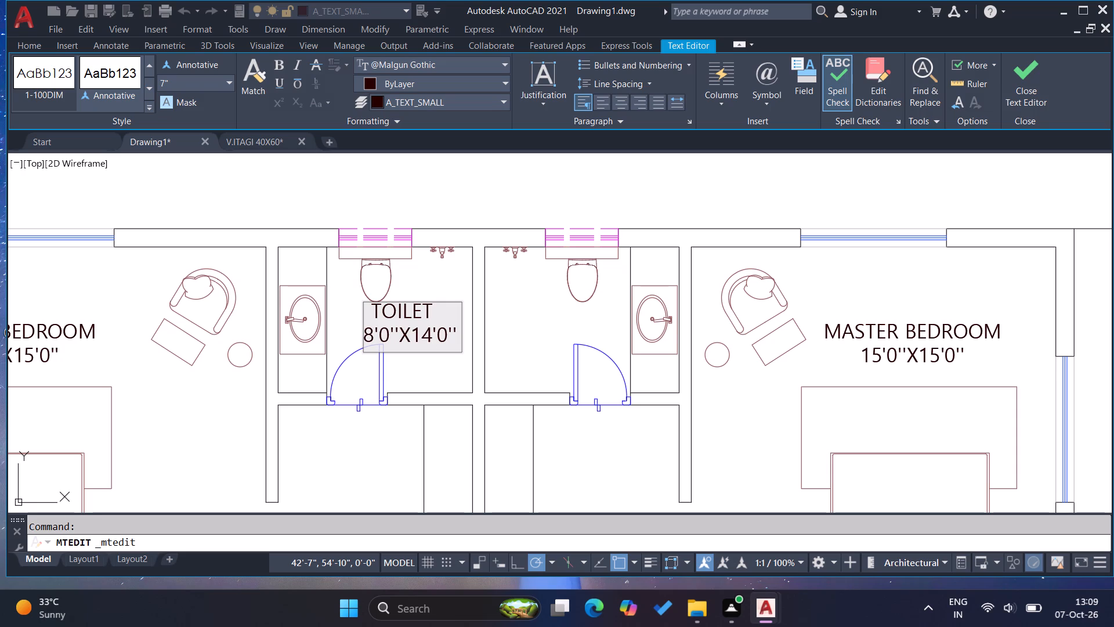
{"action": "key", "text": "BackSpace"}
{"action": "key", "text": "BackSpace"}
{"action": "key", "text": "6"}
{"action": "left_click", "coordinate": [440, 366]}
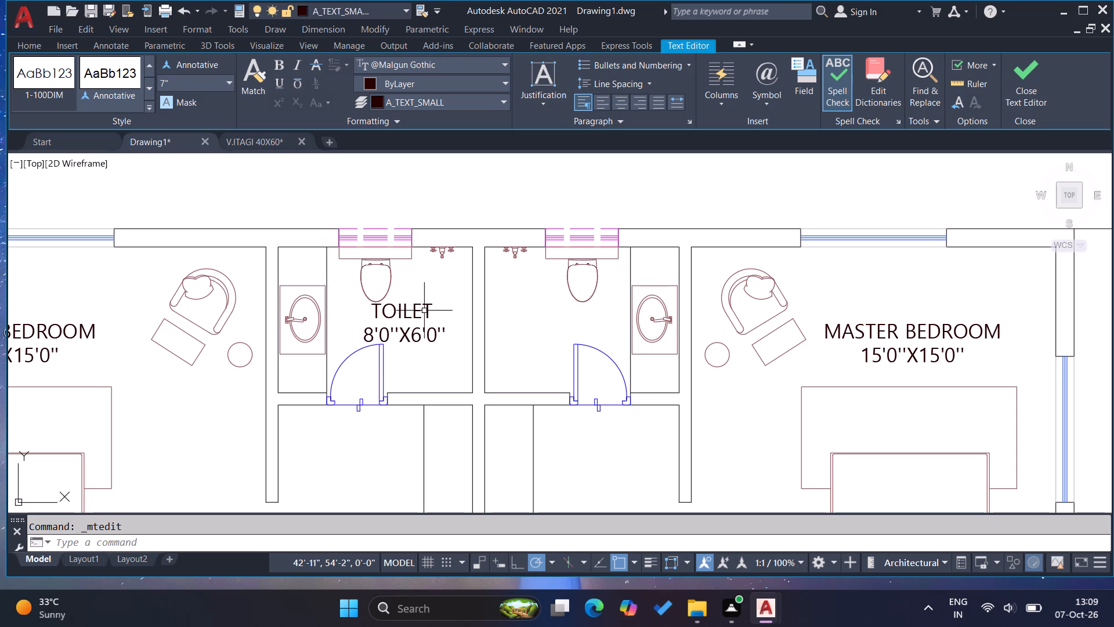
Measure the labelled bathroom's inner depth again with a linear dimension, cancelling it before placement.
{"action": "left_click", "coordinate": [403, 66]}
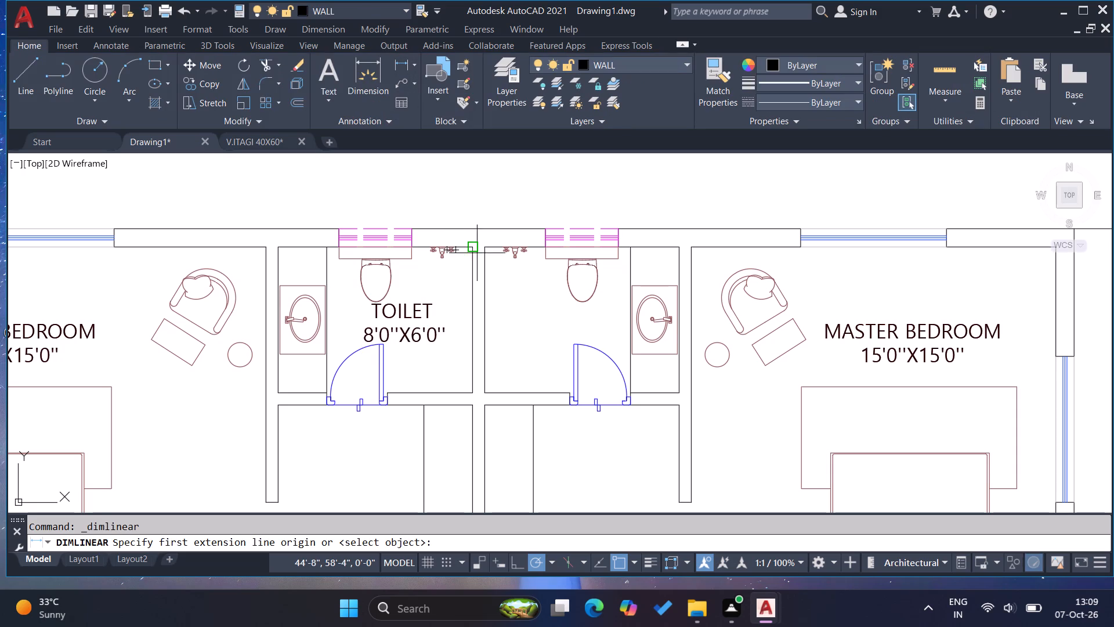
{"action": "left_click", "coordinate": [478, 249]}
{"action": "left_click", "coordinate": [468, 392]}
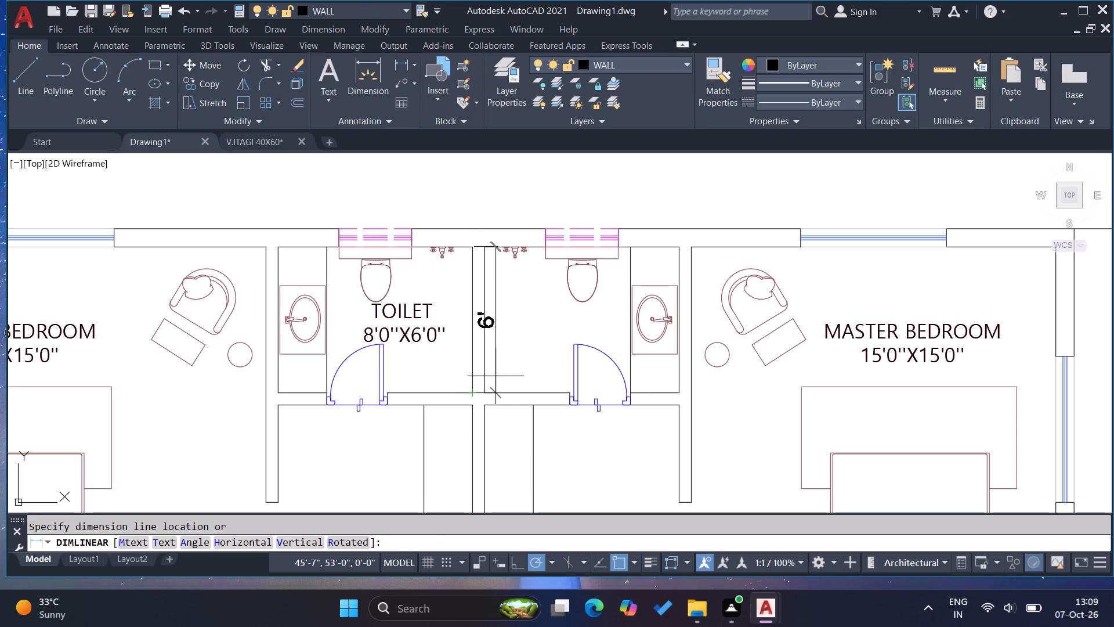
{"action": "key", "text": "Escape"}
{"action": "key", "text": "Escape"}
{"action": "key", "text": "Escape"}
Move the TOILET label horizontally away from the washbasin, into the clear space between the door and the shared wall.
{"action": "left_click", "coordinate": [397, 318]}
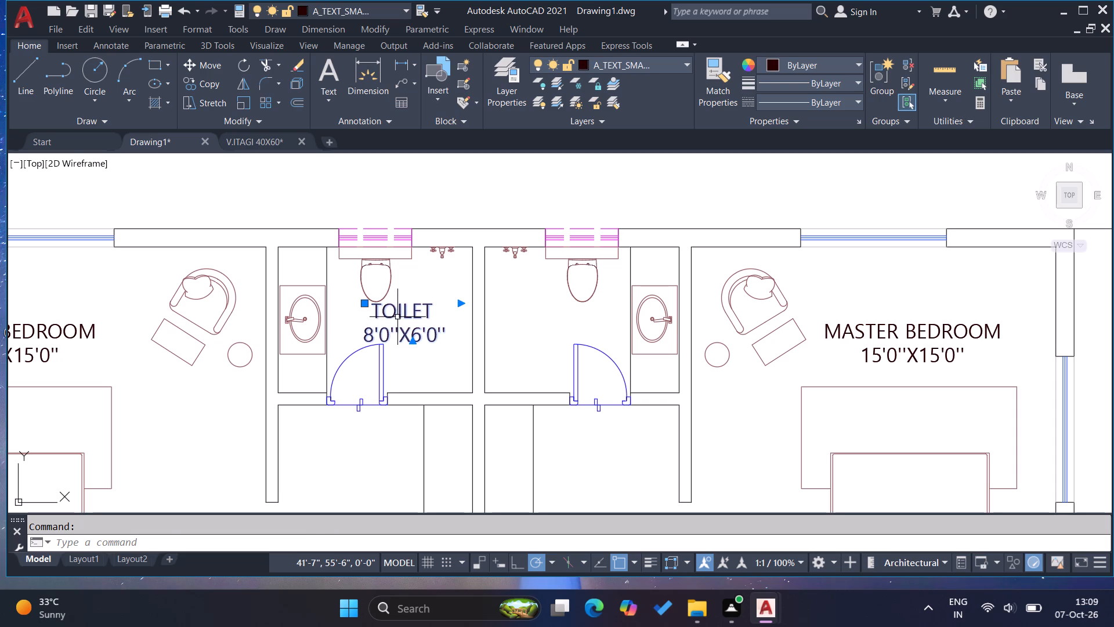
{"action": "key", "text": "m"}
{"action": "key", "text": "Return"}
{"action": "scroll", "coordinate": [392, 327], "scroll_direction": "up", "scroll_amount": 3}
{"action": "left_click", "coordinate": [389, 331]}
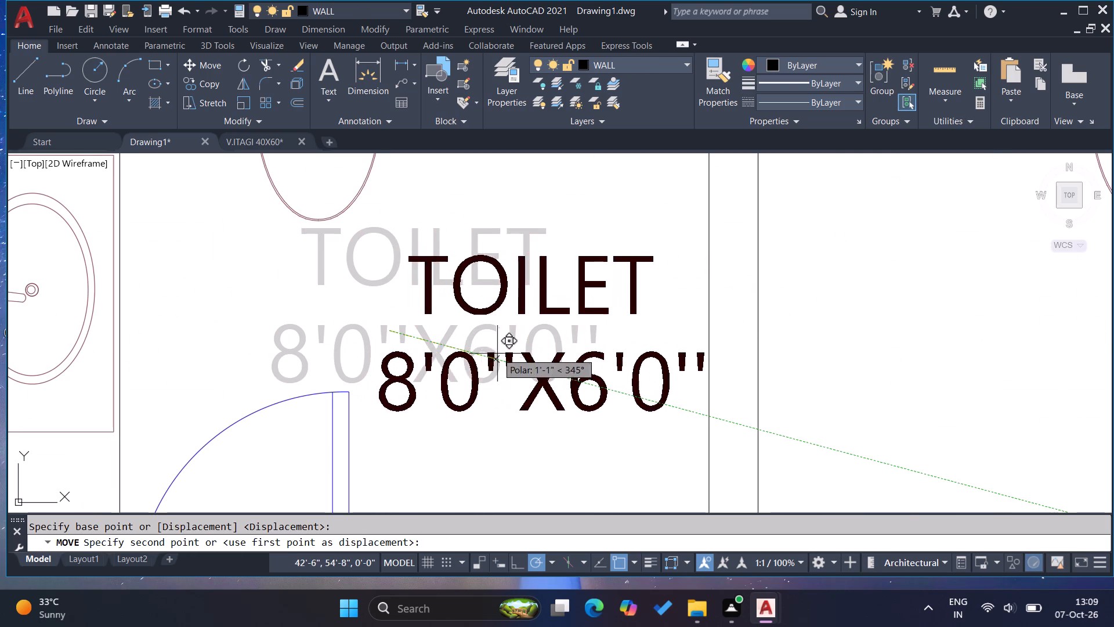
{"action": "left_click", "coordinate": [486, 336]}
{"action": "key", "text": "Escape"}
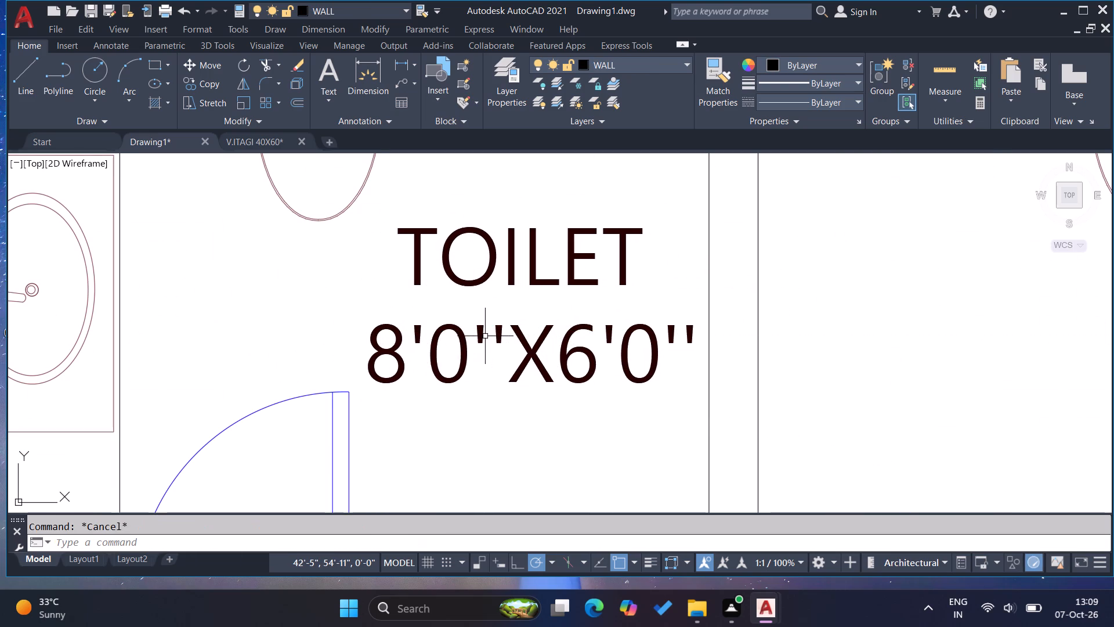
{"action": "key", "text": "Escape"}
{"action": "key", "text": "Escape"}
Copy the TOILET label horizontally about 4 ft across the shared wall into the adjacent bathroom.
{"action": "left_click", "coordinate": [483, 354]}
{"action": "left_click", "coordinate": [437, 311]}
{"action": "key", "text": "c"}
{"action": "key", "text": "o"}
{"action": "key", "text": "Return"}
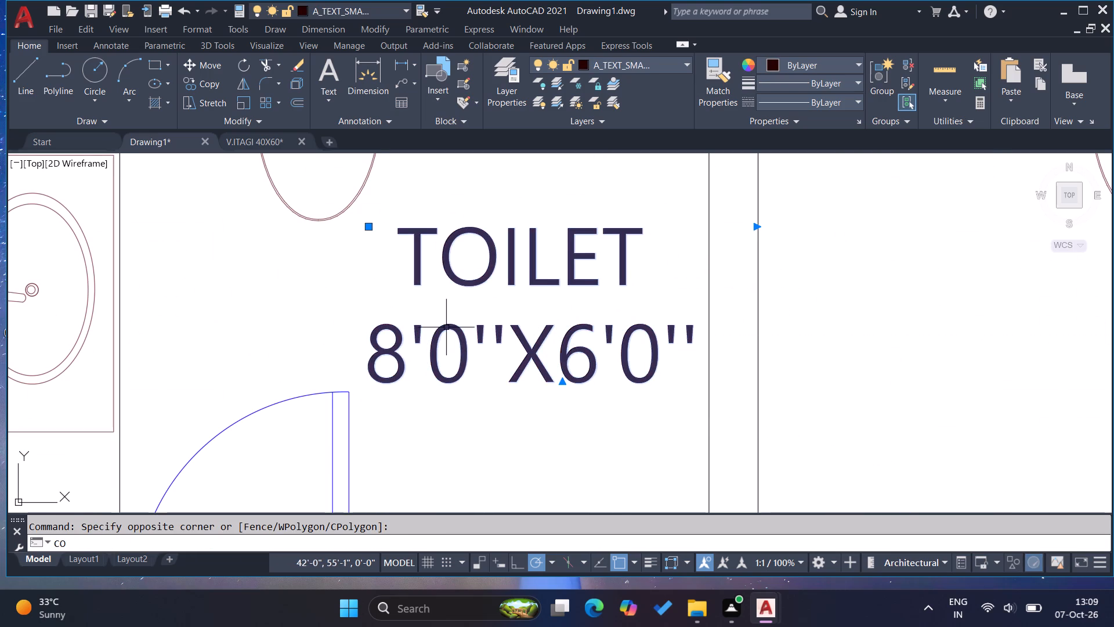
{"action": "left_click", "coordinate": [448, 351]}
{"action": "scroll", "coordinate": [345, 350], "scroll_direction": "down", "scroll_amount": 4}
{"action": "scroll", "coordinate": [432, 345], "scroll_direction": "up", "scroll_amount": 3}
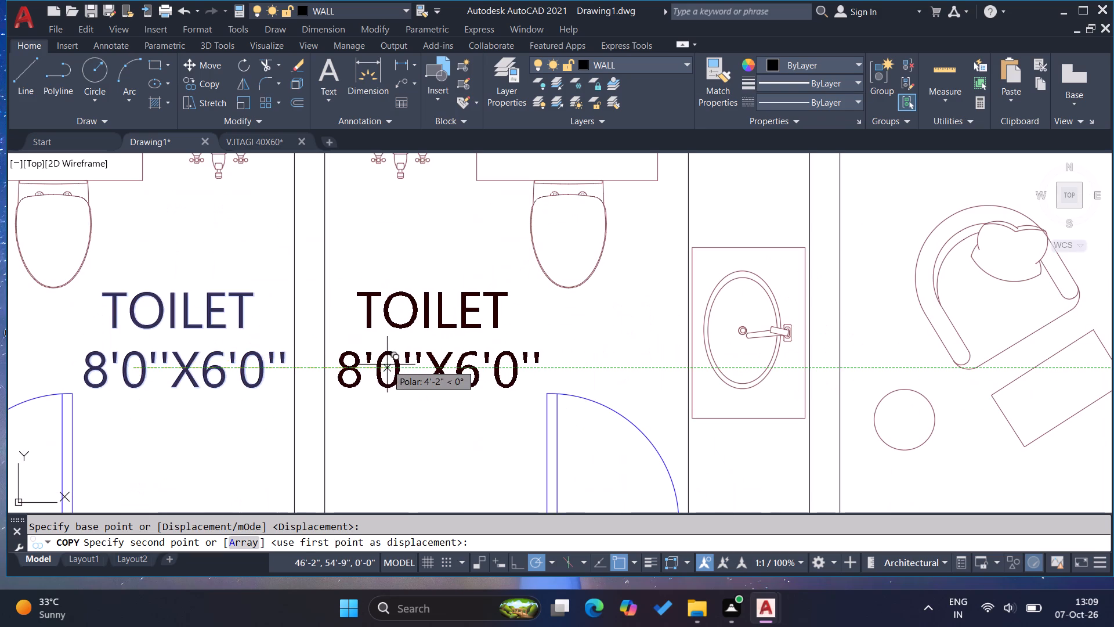
{"action": "left_click", "coordinate": [394, 367]}
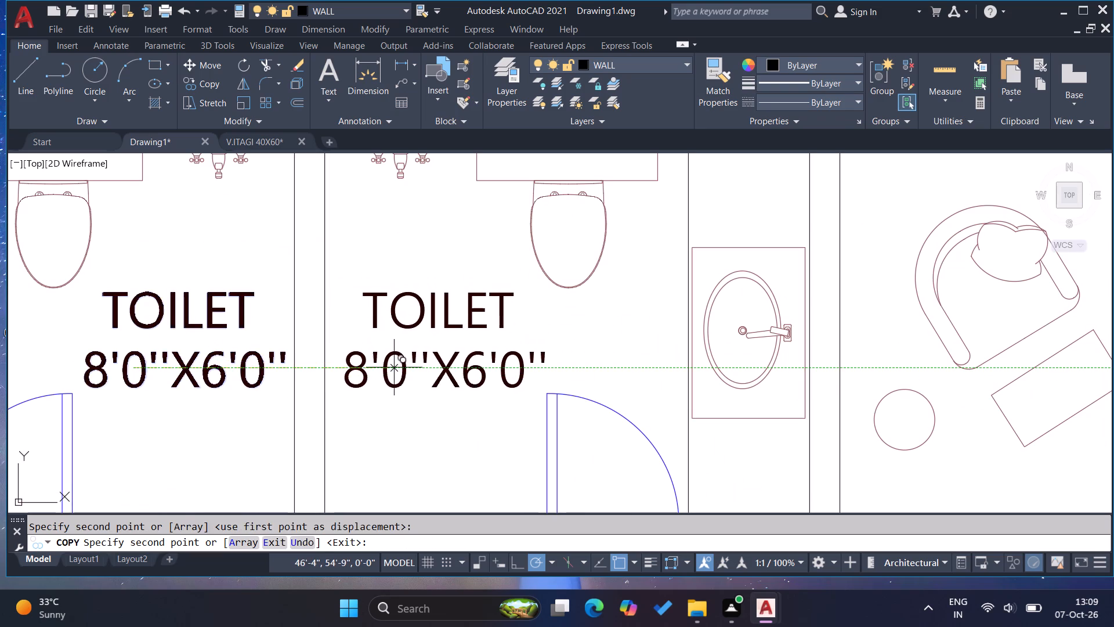
{"action": "key", "text": "Escape"}
{"action": "key", "text": "Escape"}
Copy the TOILET label from the second bathroom into the dressing space directly below the first bathroom.
{"action": "scroll", "coordinate": [398, 330], "scroll_direction": "down", "scroll_amount": 3}
{"action": "left_click", "coordinate": [401, 326]}
{"action": "type", "text": "CO"}
{"action": "key", "text": "Return"}
{"action": "left_click", "coordinate": [409, 347]}
{"action": "scroll", "coordinate": [437, 315], "scroll_direction": "down", "scroll_amount": 1}
{"action": "scroll", "coordinate": [351, 390], "scroll_direction": "up", "scroll_amount": 2}
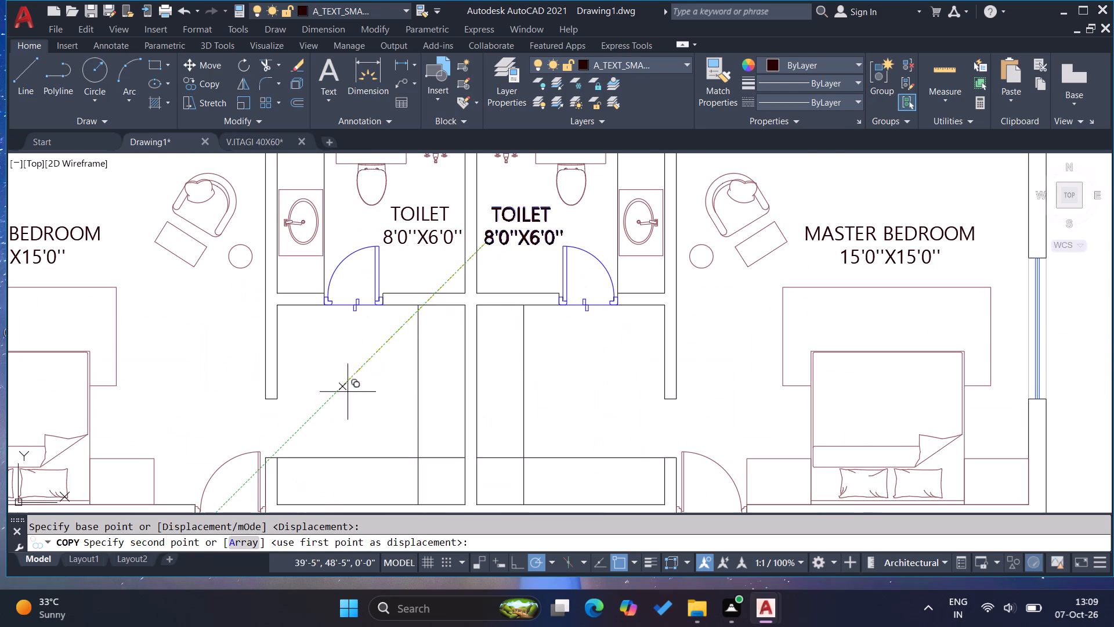
{"action": "left_click", "coordinate": [306, 401]}
{"action": "key", "text": "Escape"}
{"action": "key", "text": "Escape"}
{"action": "key", "text": "Escape"}
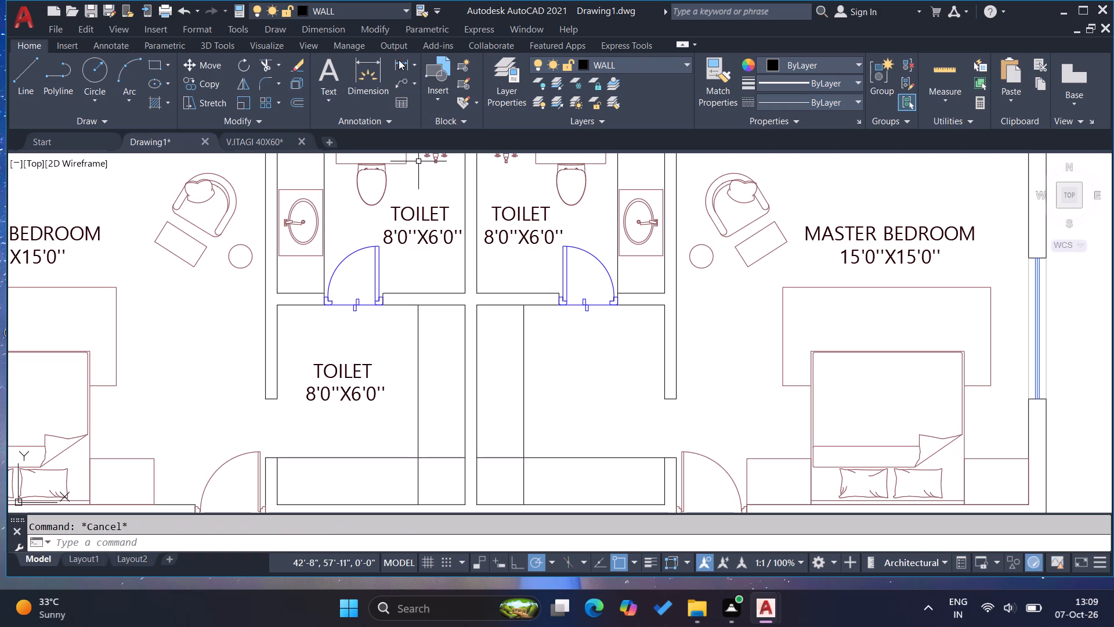
Measure the inner width and depth of the dressing space below the first bathroom with linear dimensions, cancelling each before placement.
{"action": "left_click", "coordinate": [399, 62]}
{"action": "left_click", "coordinate": [276, 362]}
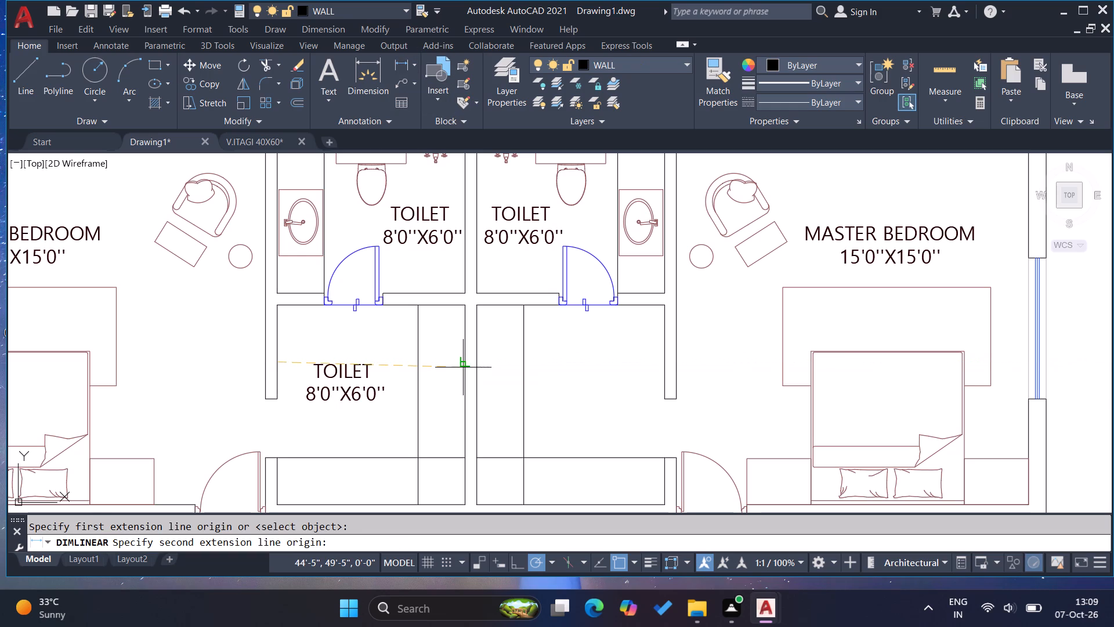
{"action": "left_click", "coordinate": [464, 361]}
{"action": "key", "text": "Escape"}
{"action": "key", "text": "Escape"}
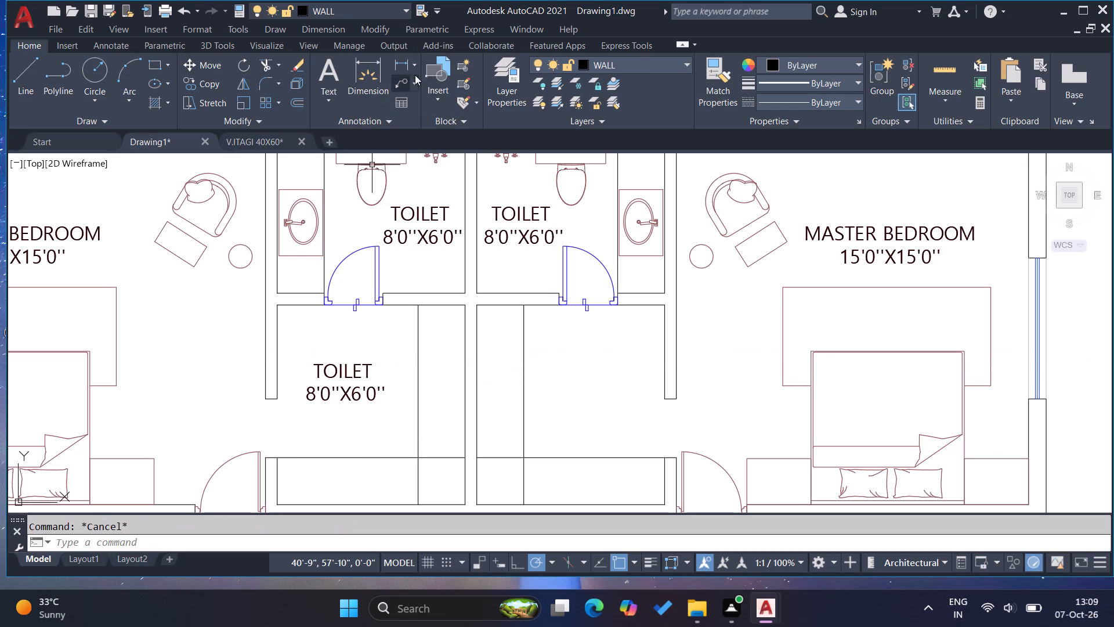
{"action": "left_click", "coordinate": [402, 67]}
{"action": "left_click", "coordinate": [435, 307]}
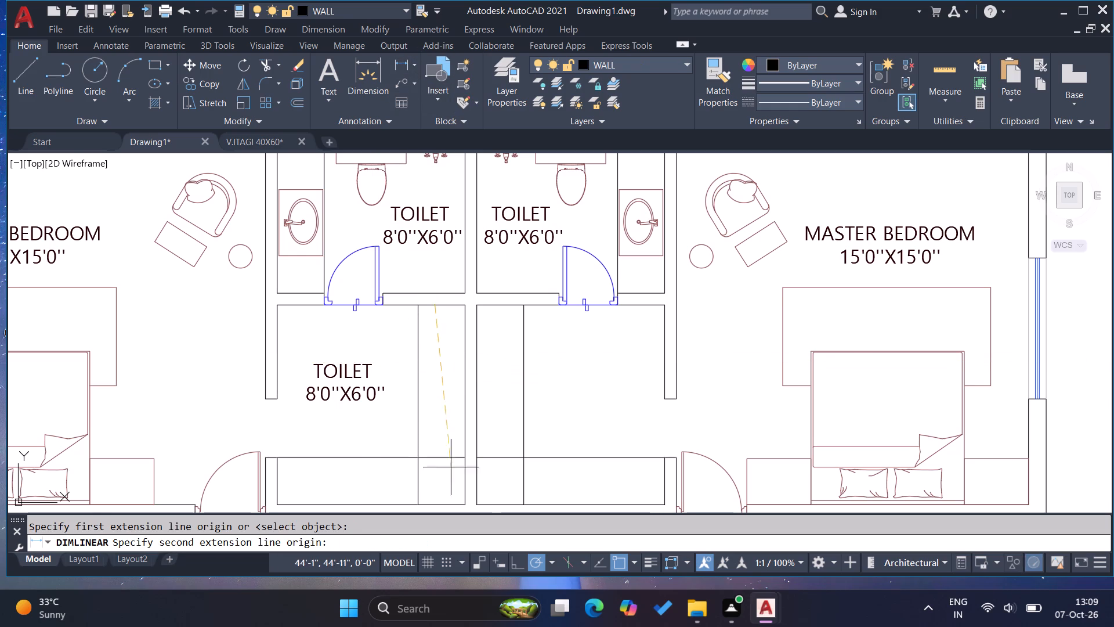
{"action": "left_click", "coordinate": [438, 500]}
{"action": "key", "text": "Escape"}
{"action": "key", "text": "Escape"}
Change the name in the copied TOILET label in the dressing space to WALK IN WARDROBE.
{"action": "scroll", "coordinate": [333, 390], "scroll_direction": "up", "scroll_amount": 1}
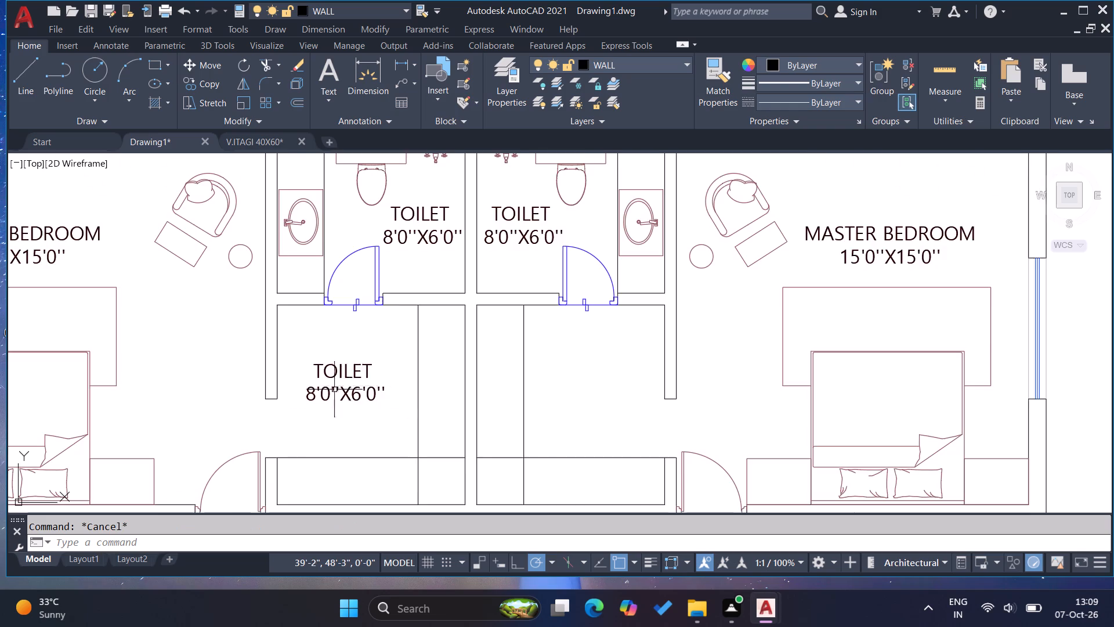
{"action": "scroll", "coordinate": [333, 389], "scroll_direction": "up", "scroll_amount": 1}
{"action": "double_click", "coordinate": [325, 357]}
{"action": "left_click_drag", "start_coordinate": [429, 348], "coordinate": [353, 340]}
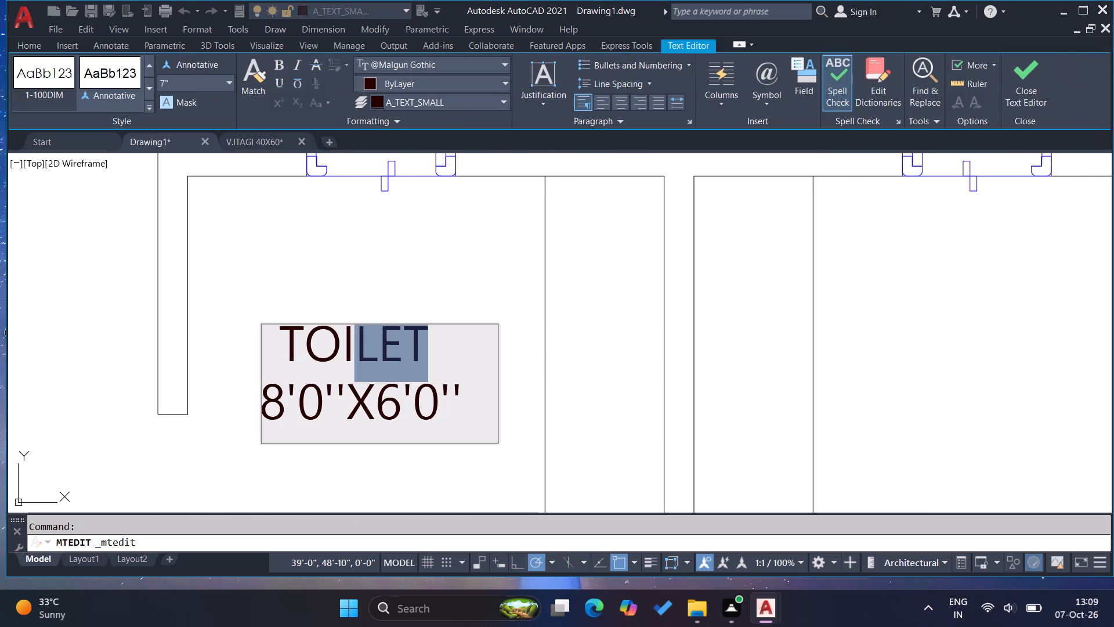
{"action": "left_click_drag", "start_coordinate": [353, 340], "coordinate": [276, 337]}
{"action": "type", "text": "WALK"}
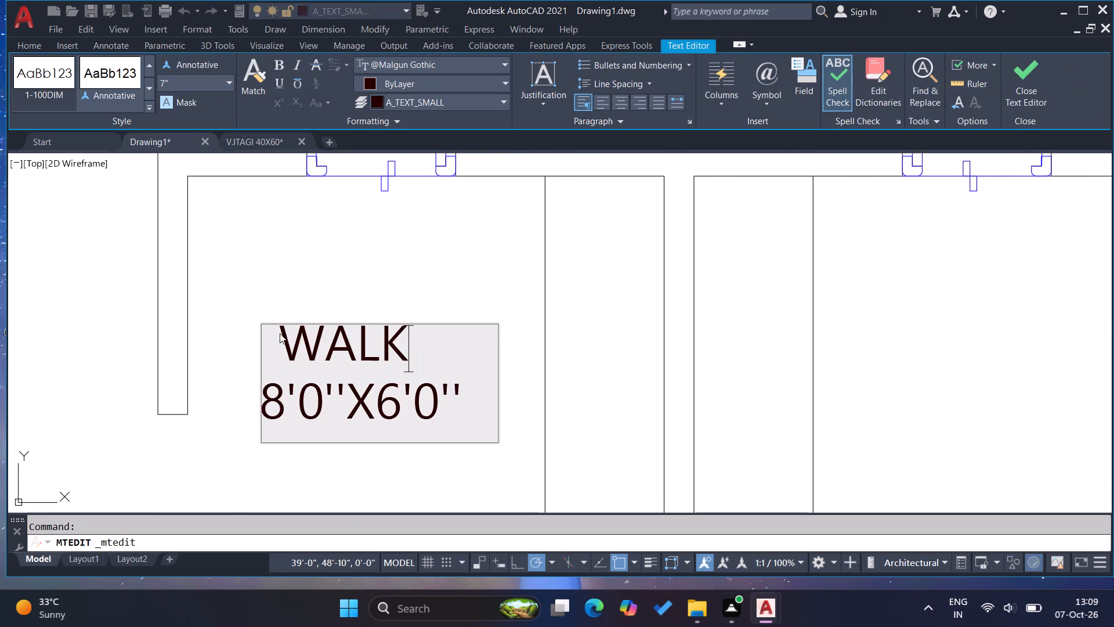
{"action": "key", "text": "space"}
{"action": "type", "text": "IN WARDROBE"}
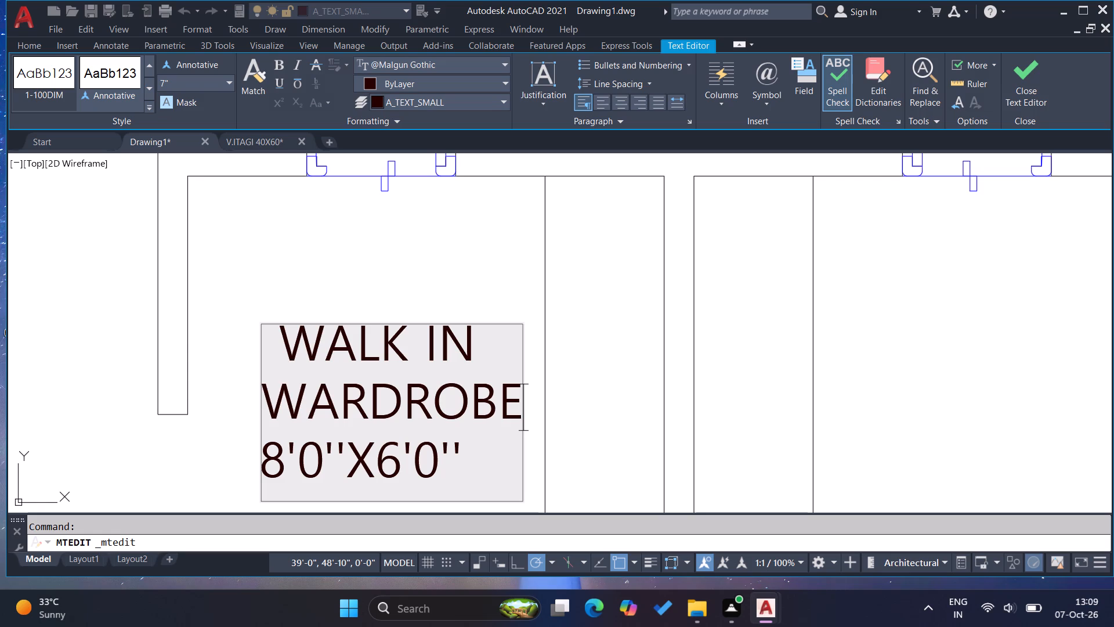
Indent the wardrobe label's size line by two spaces and set the size to 8'0''X8'6''.
{"action": "left_click", "coordinate": [268, 457]}
{"action": "key", "text": "space"}
{"action": "key", "text": "space"}
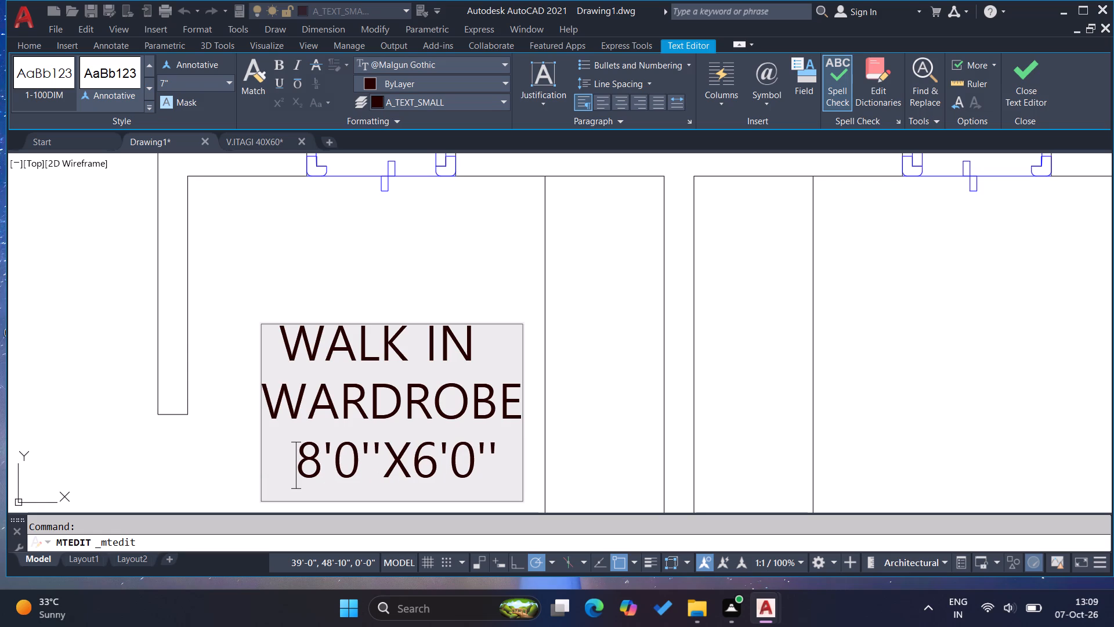
{"action": "left_click", "coordinate": [442, 470]}
{"action": "key", "text": "BackSpace"}
{"action": "key", "text": "8"}
{"action": "left_click", "coordinate": [477, 469]}
{"action": "key", "text": "BackSpace"}
{"action": "key", "text": "6"}
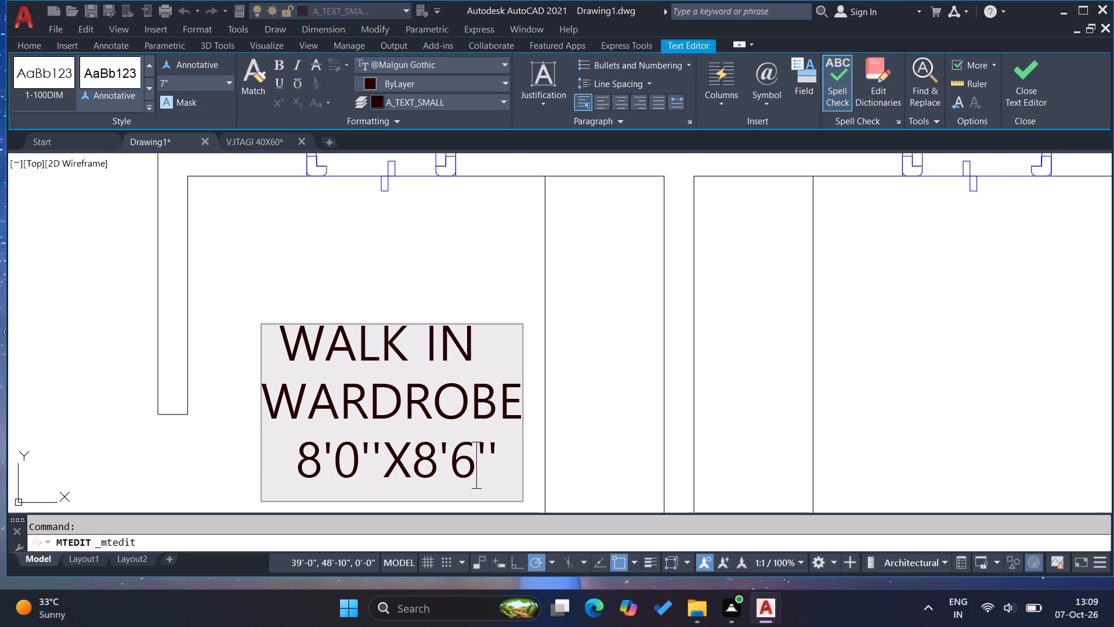
{"action": "left_click", "coordinate": [589, 427]}
{"action": "key", "text": "Escape"}
{"action": "key", "text": "Escape"}
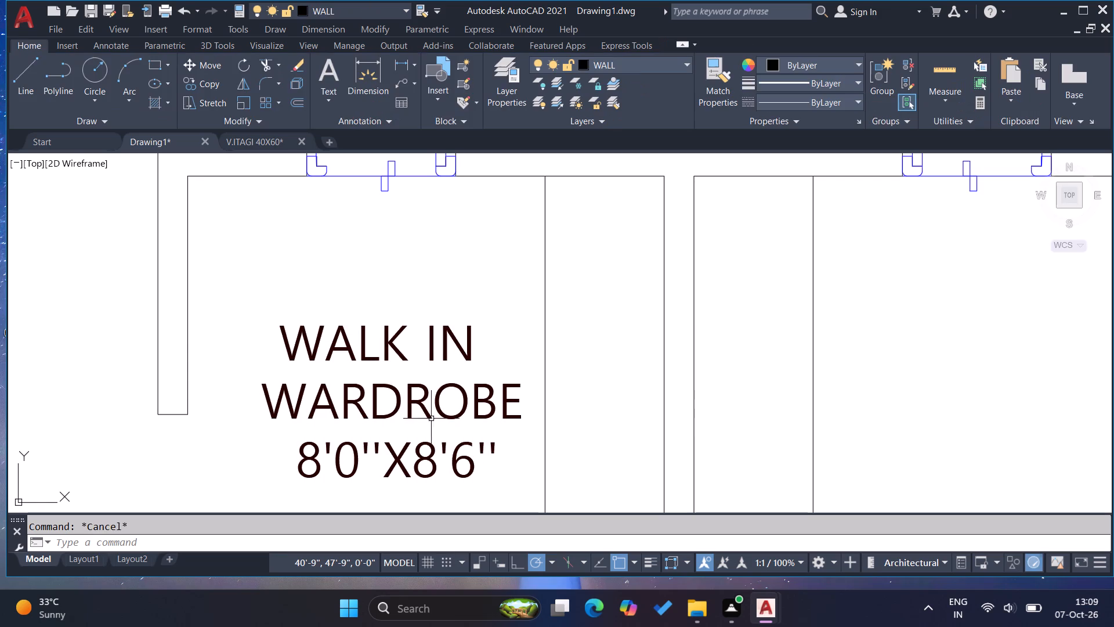
{"action": "key", "text": "Escape"}
Copy the WALK IN WARDROBE label horizontally across the shared wall into the adjacent dressing space below the second bathroom.
{"action": "left_click", "coordinate": [410, 415]}
{"action": "key", "text": "c"}
{"action": "key", "text": "o"}
{"action": "key", "text": "Return"}
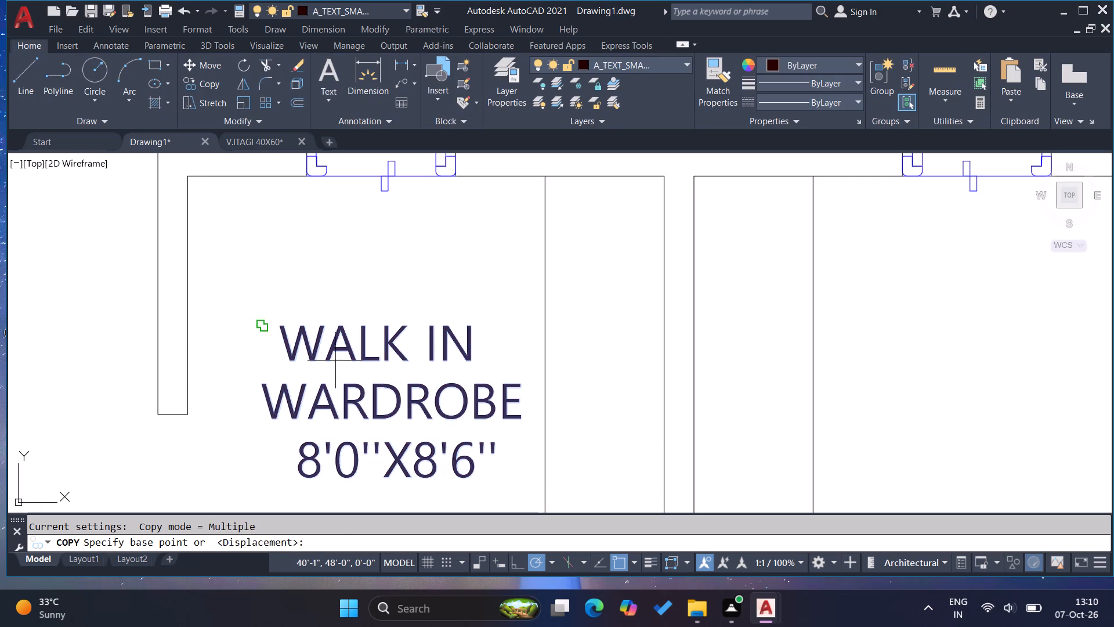
{"action": "left_click", "coordinate": [185, 183]}
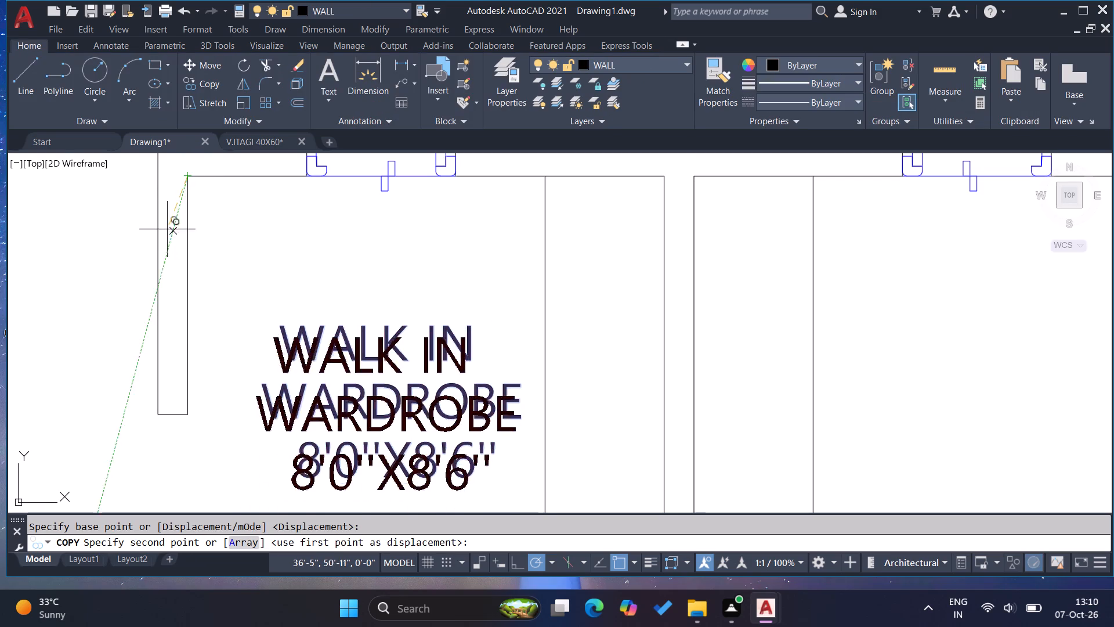
{"action": "scroll", "coordinate": [147, 294], "scroll_direction": "down", "scroll_amount": 2}
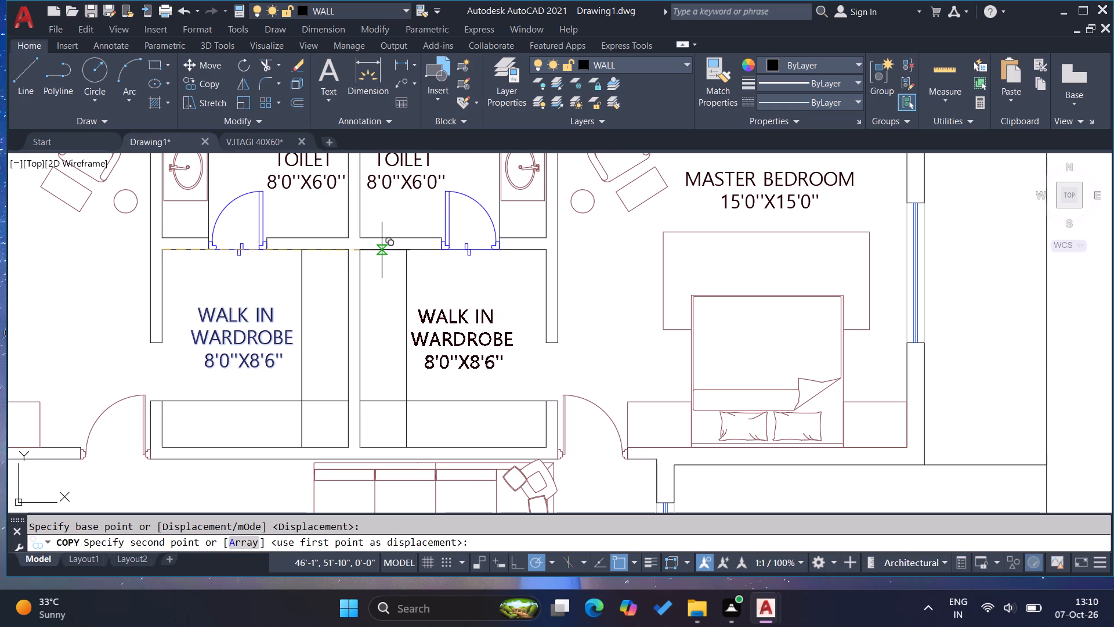
{"action": "left_click", "coordinate": [386, 250]}
{"action": "key", "text": "Escape"}
{"action": "key", "text": "Escape"}
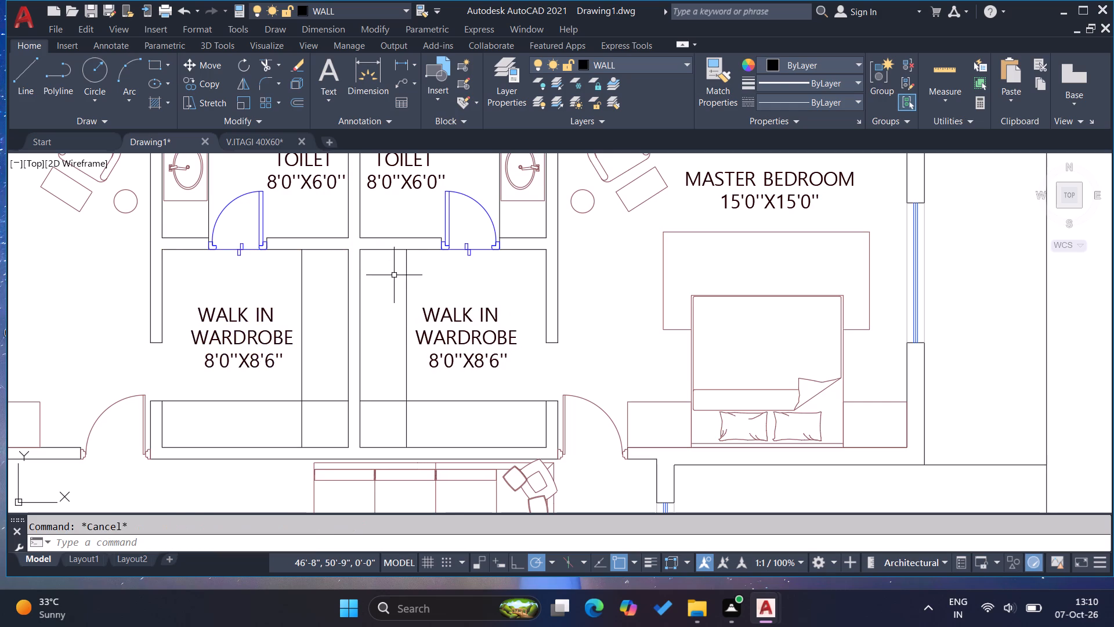
{"action": "key", "text": "Escape"}
{"action": "key", "text": "Escape"}
{"action": "key", "text": "Escape"}
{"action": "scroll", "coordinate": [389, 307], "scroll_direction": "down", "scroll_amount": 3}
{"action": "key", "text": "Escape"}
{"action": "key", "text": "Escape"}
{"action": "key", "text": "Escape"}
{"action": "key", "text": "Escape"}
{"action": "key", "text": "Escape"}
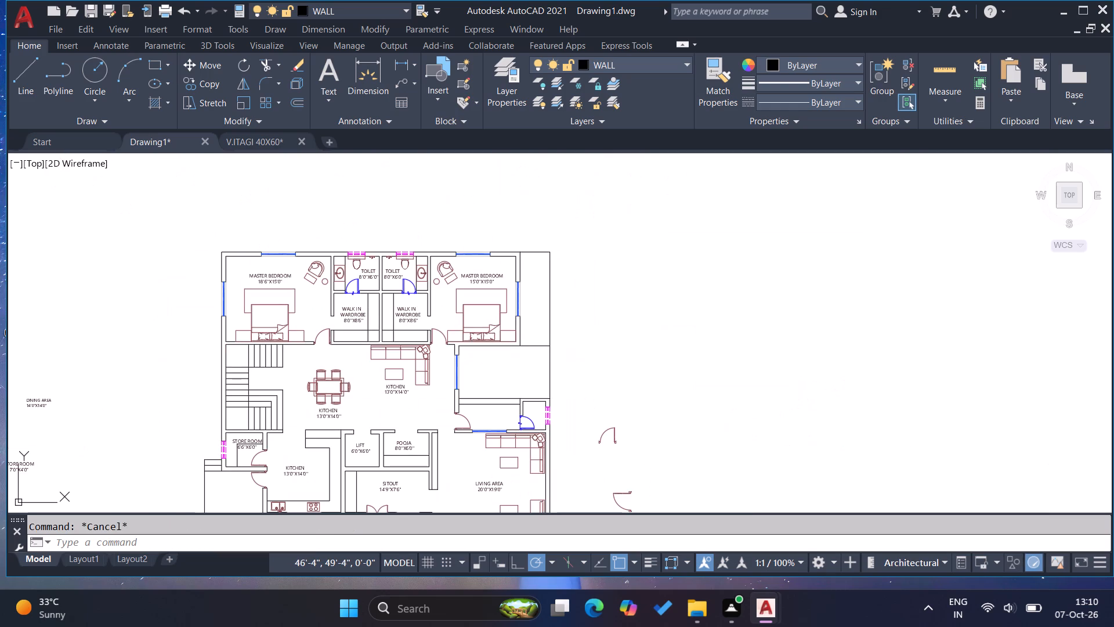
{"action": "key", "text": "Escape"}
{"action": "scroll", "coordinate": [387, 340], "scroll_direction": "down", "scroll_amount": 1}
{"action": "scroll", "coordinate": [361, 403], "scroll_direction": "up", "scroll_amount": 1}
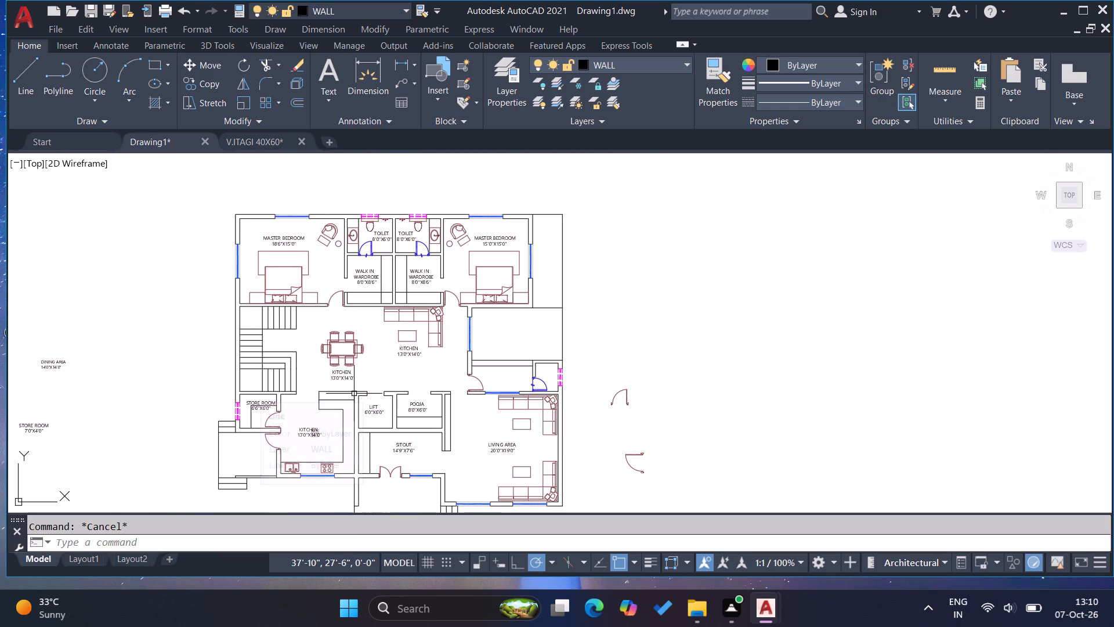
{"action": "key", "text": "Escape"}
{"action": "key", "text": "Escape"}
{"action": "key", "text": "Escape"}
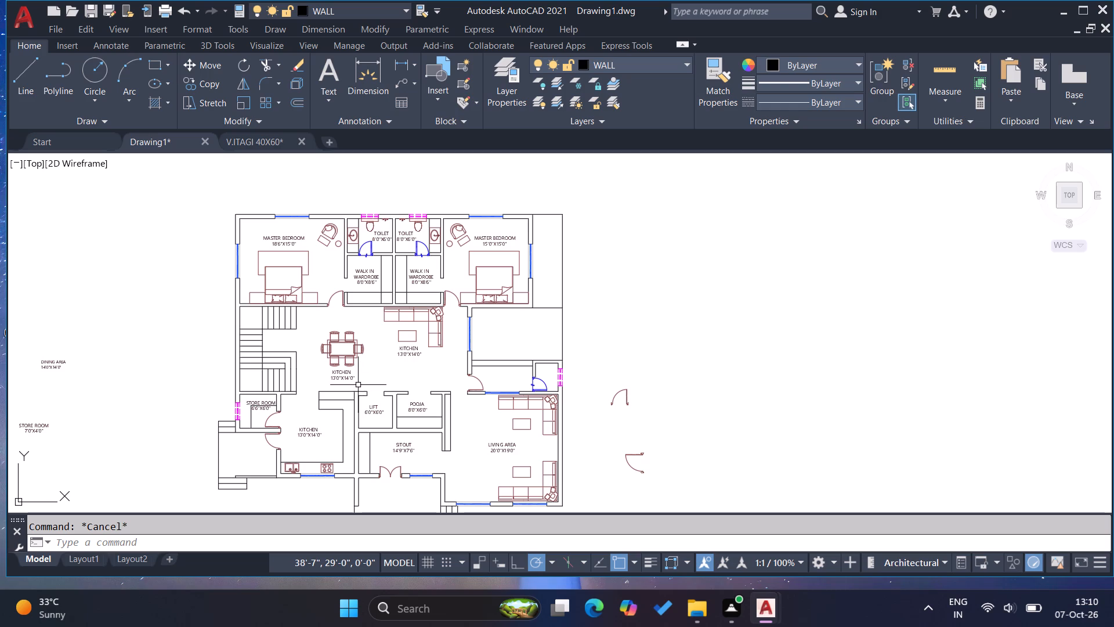